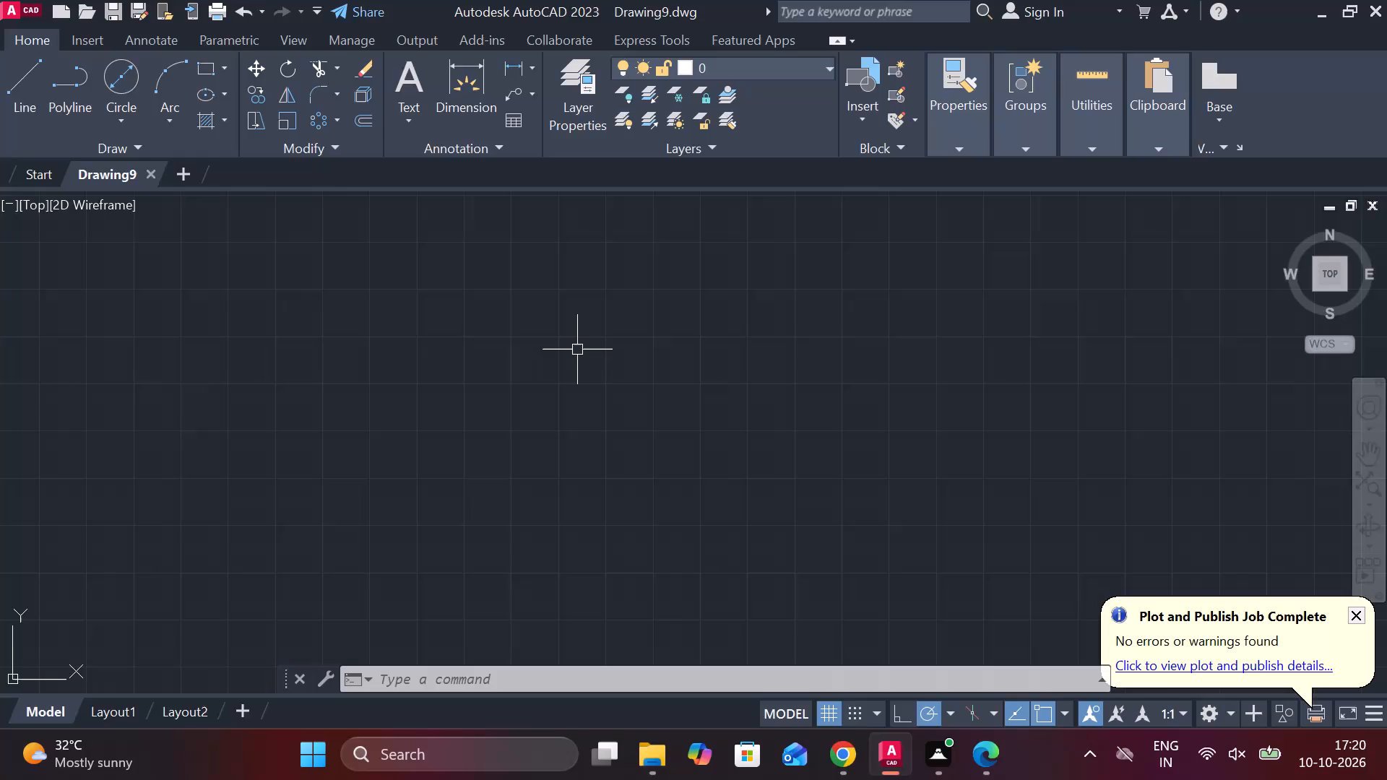
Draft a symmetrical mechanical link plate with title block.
Turn on log file recording for the drawing session with LOGFILEON.
type("LOG")
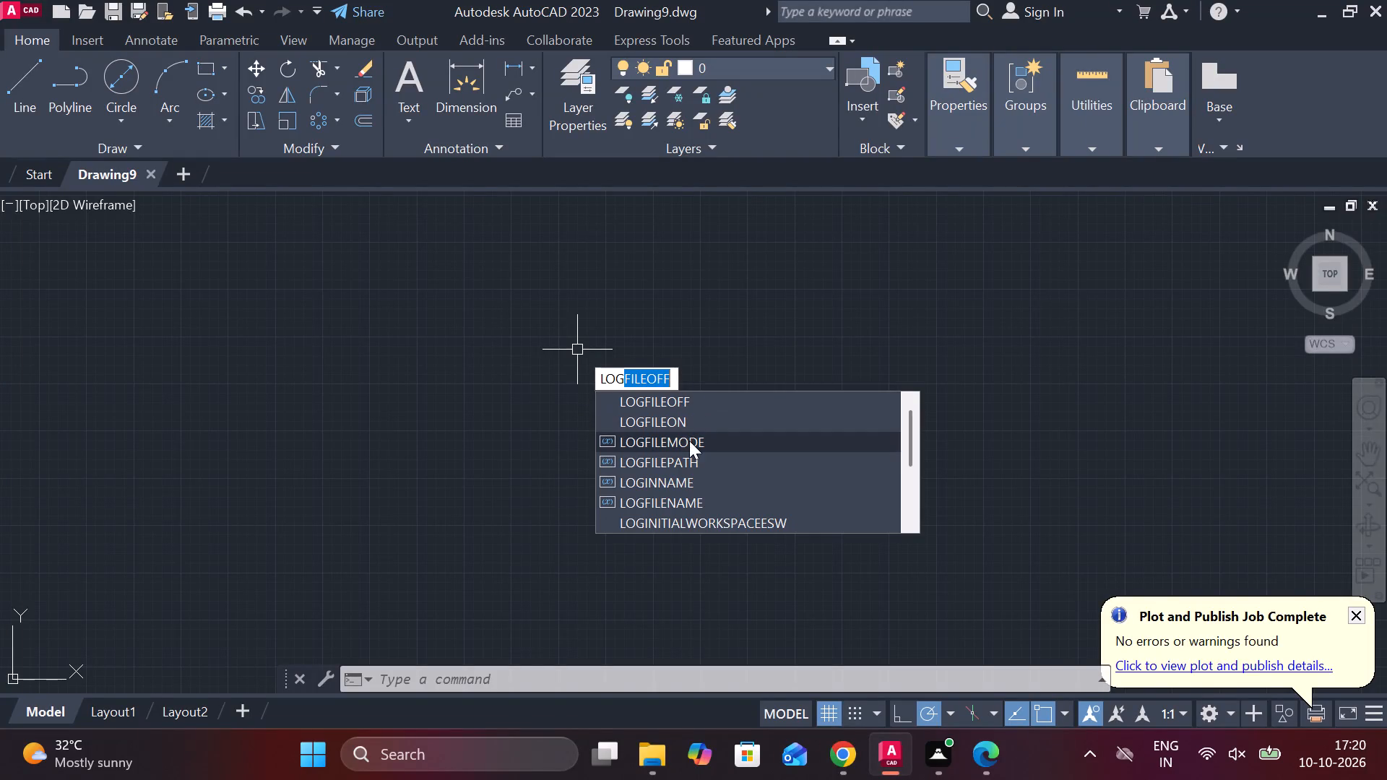
left_click(683, 427)
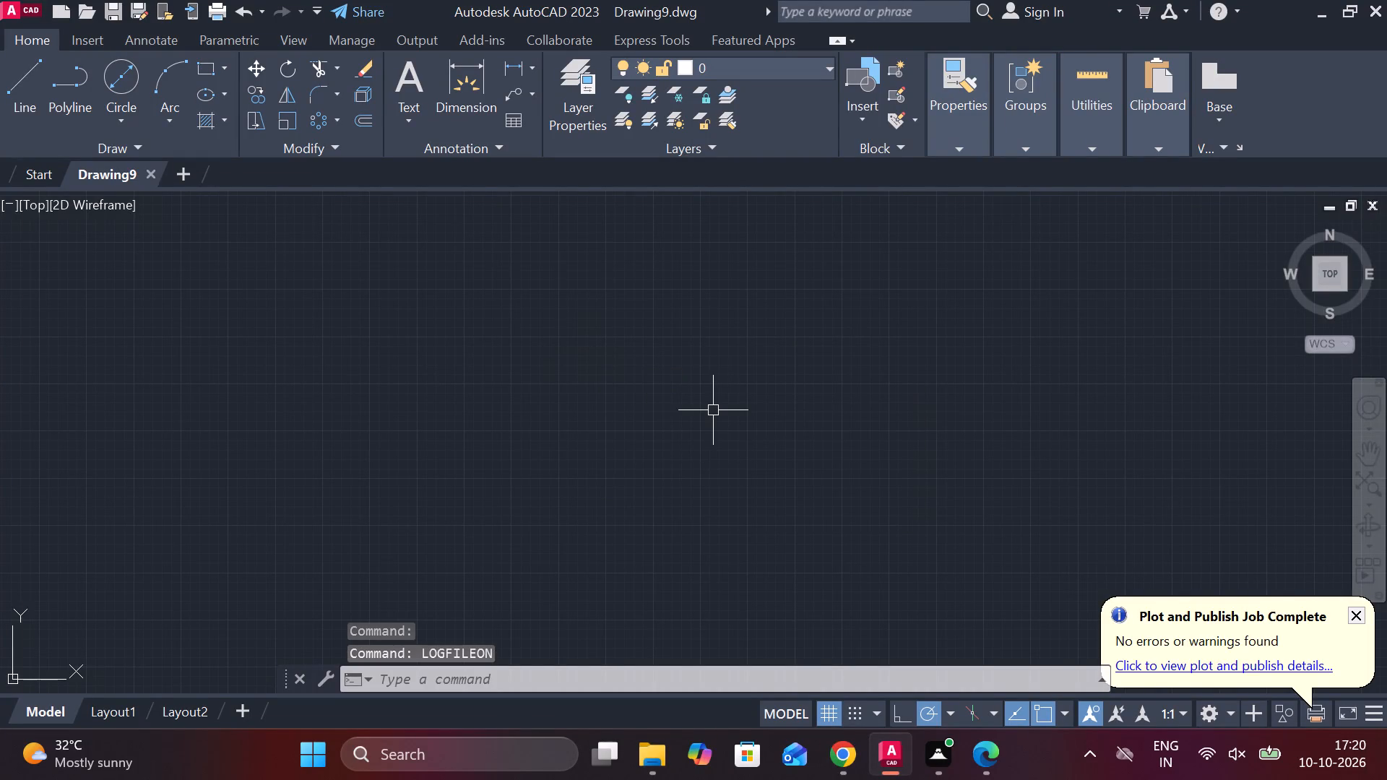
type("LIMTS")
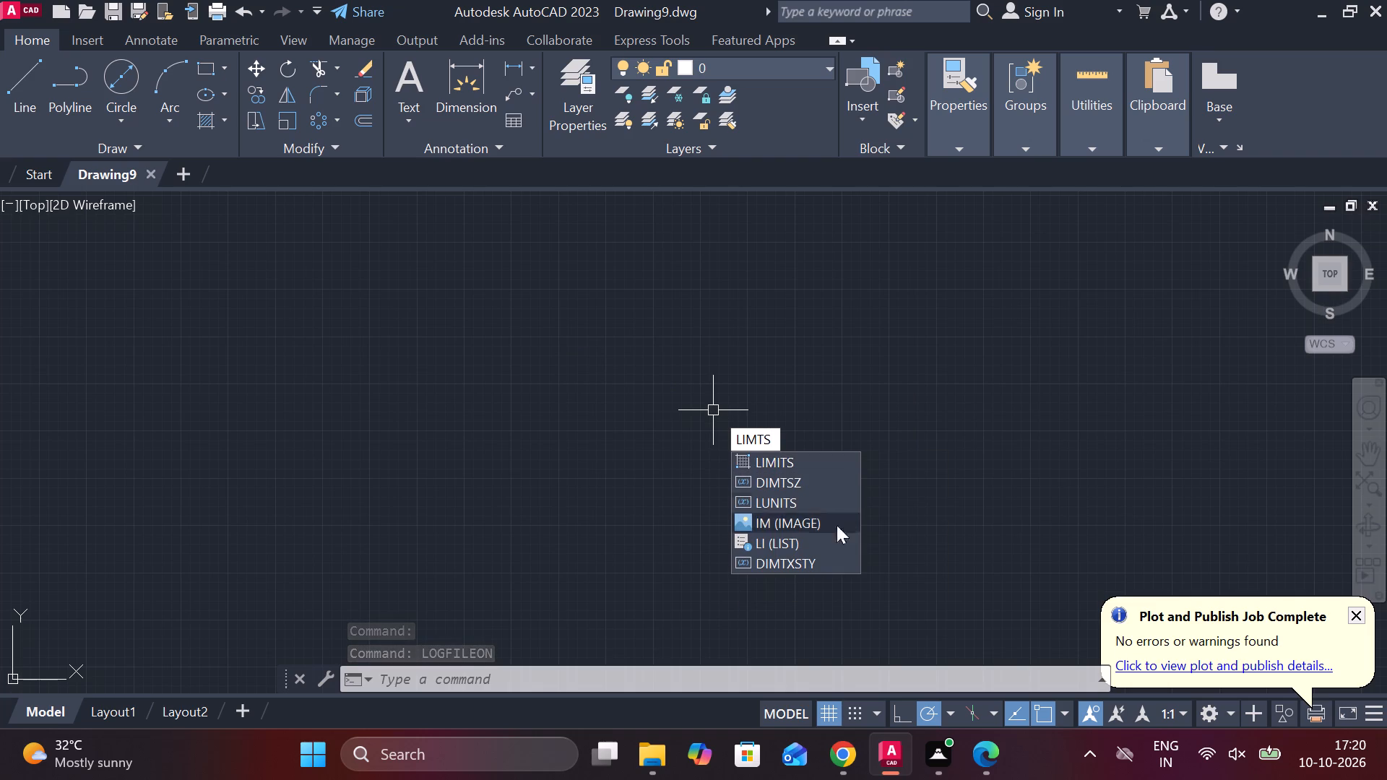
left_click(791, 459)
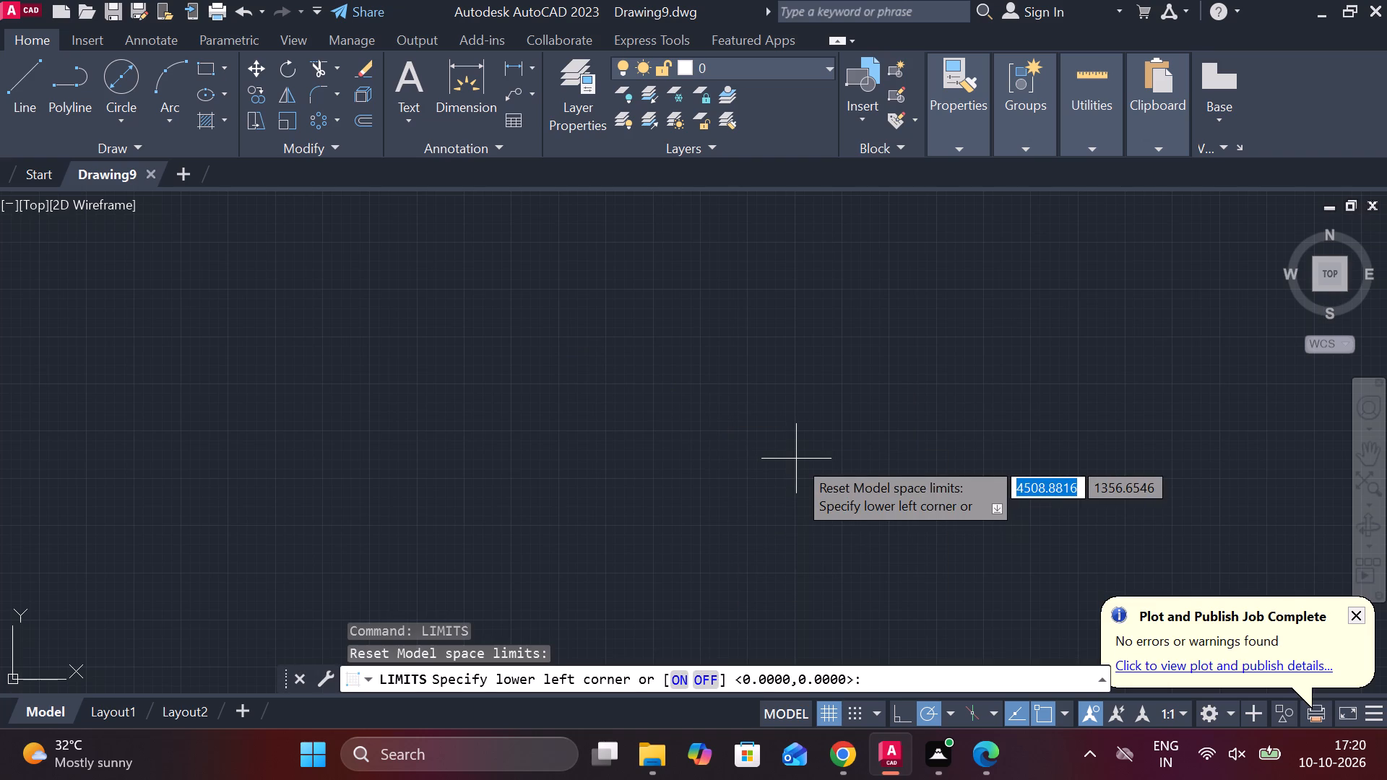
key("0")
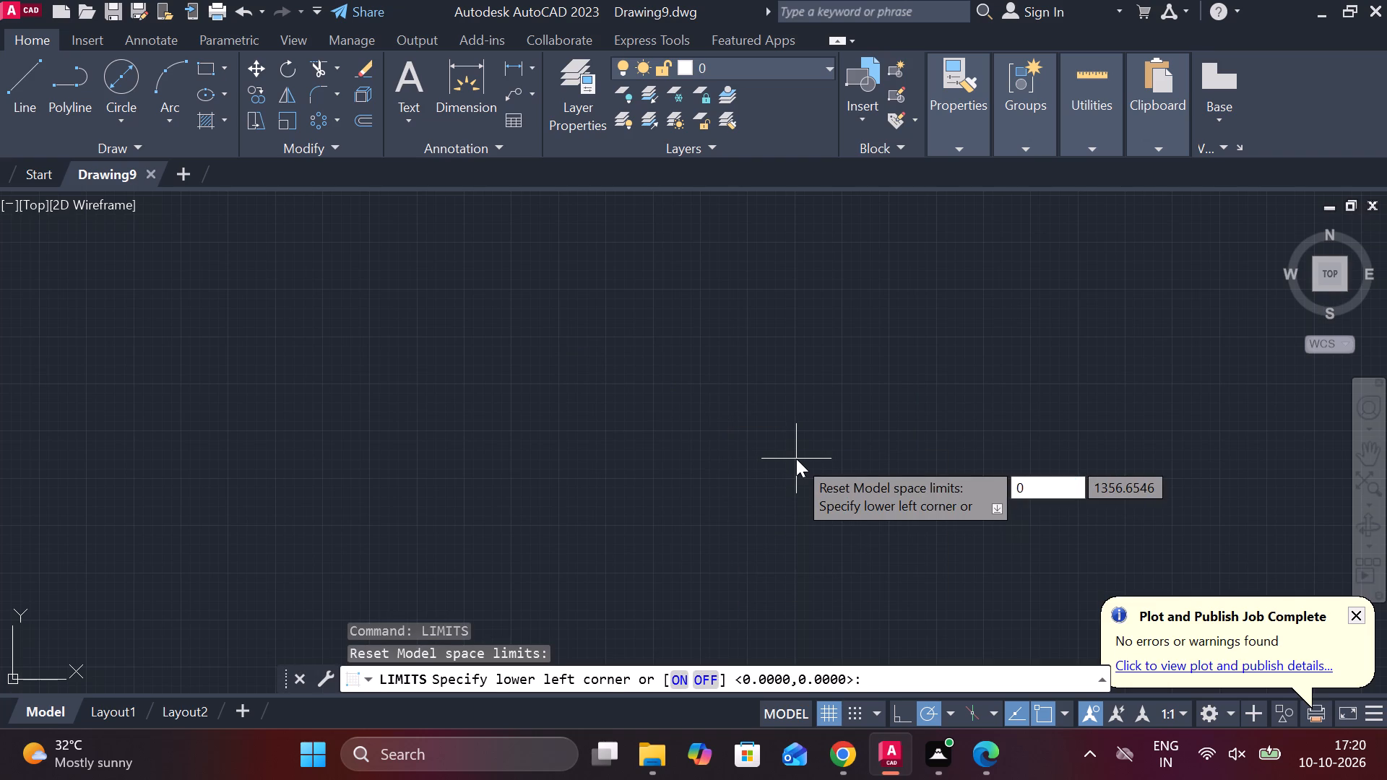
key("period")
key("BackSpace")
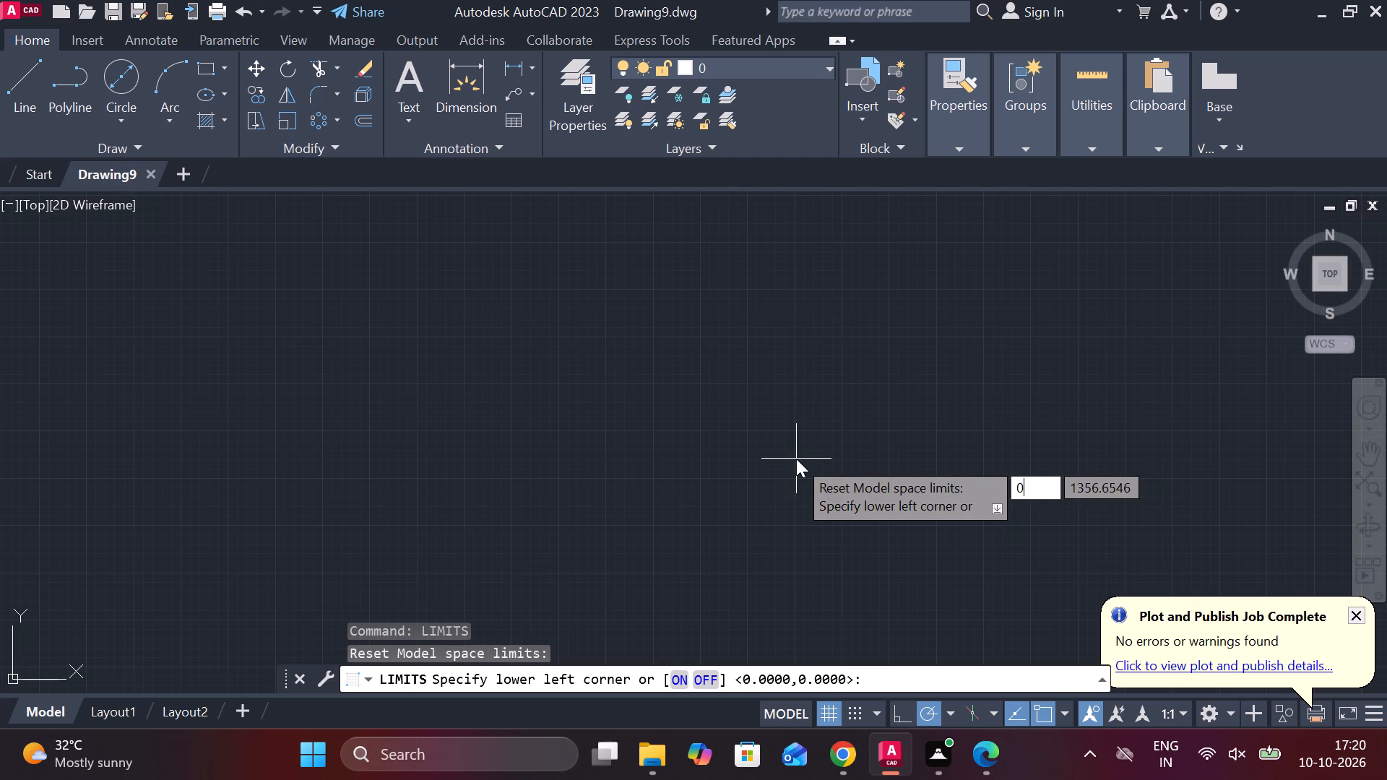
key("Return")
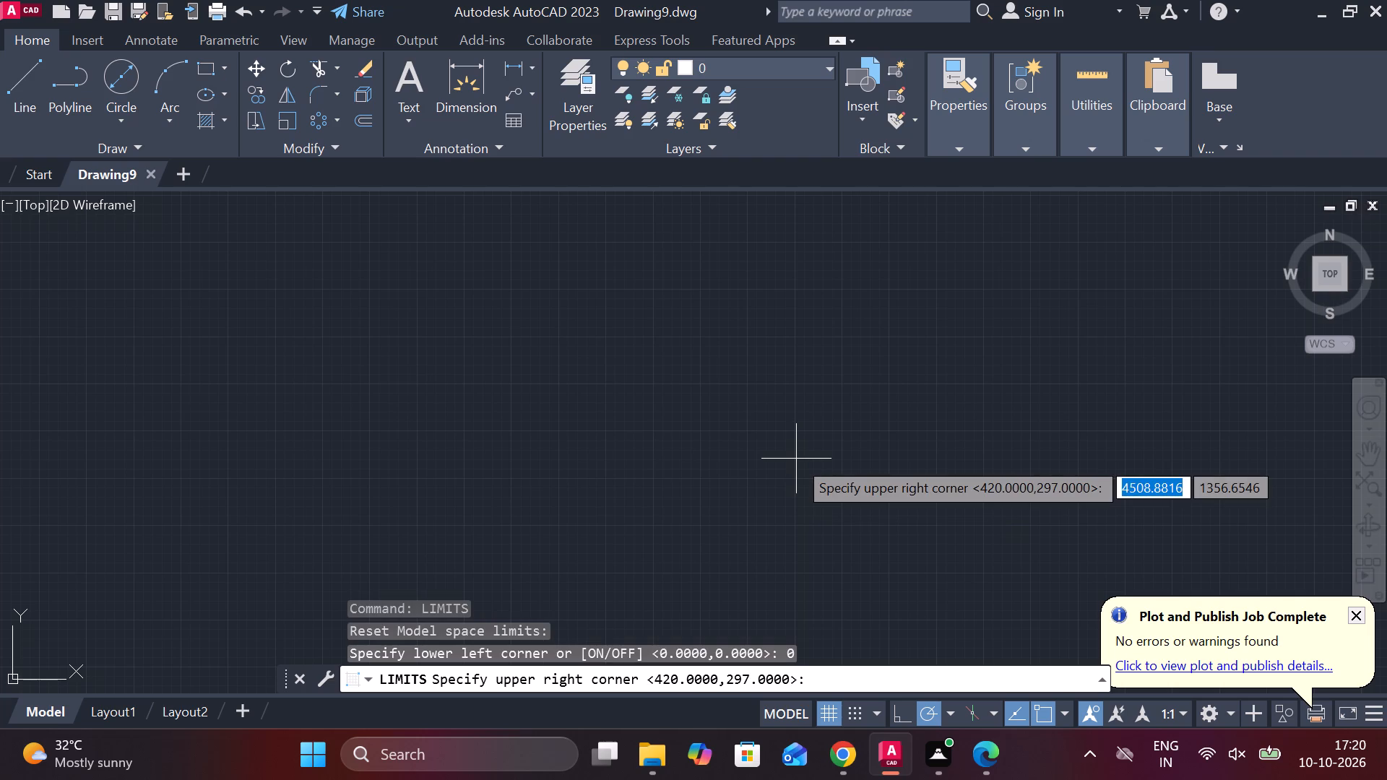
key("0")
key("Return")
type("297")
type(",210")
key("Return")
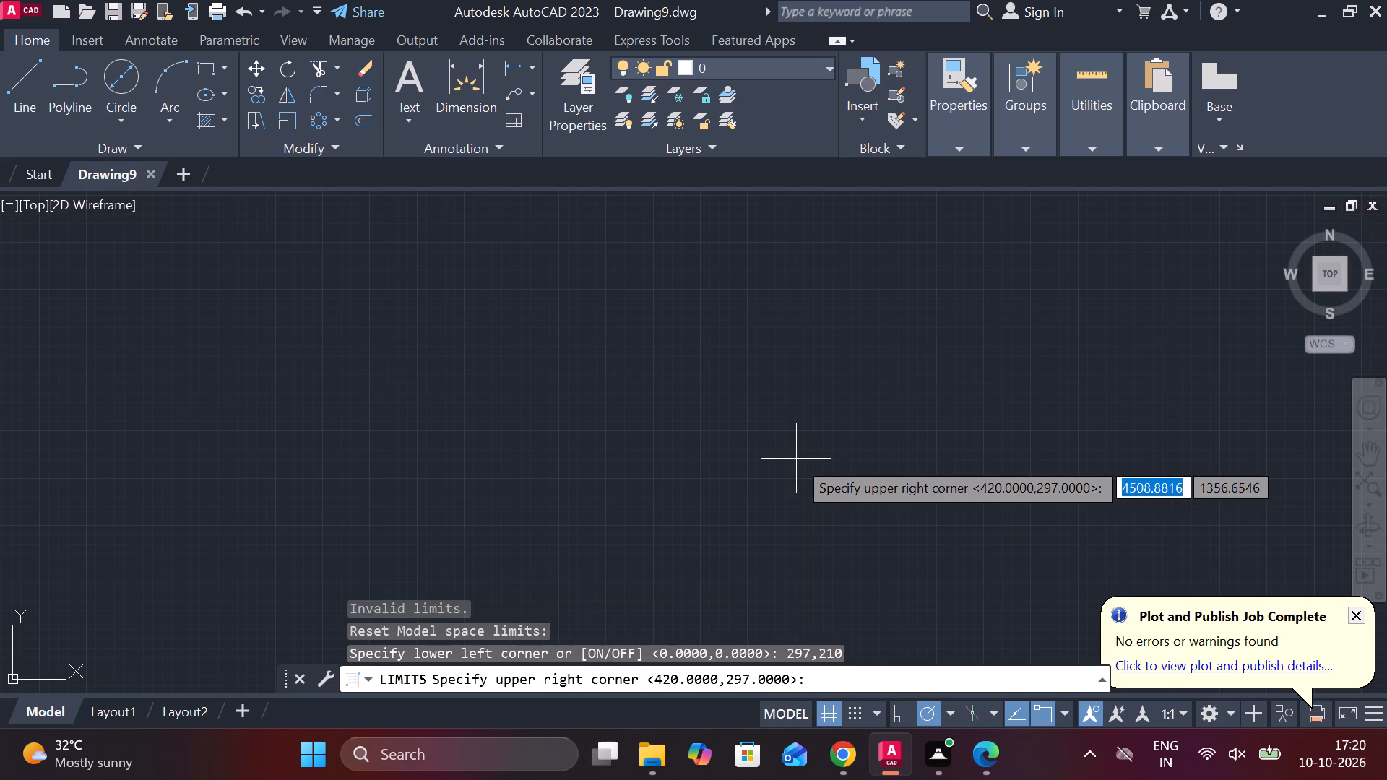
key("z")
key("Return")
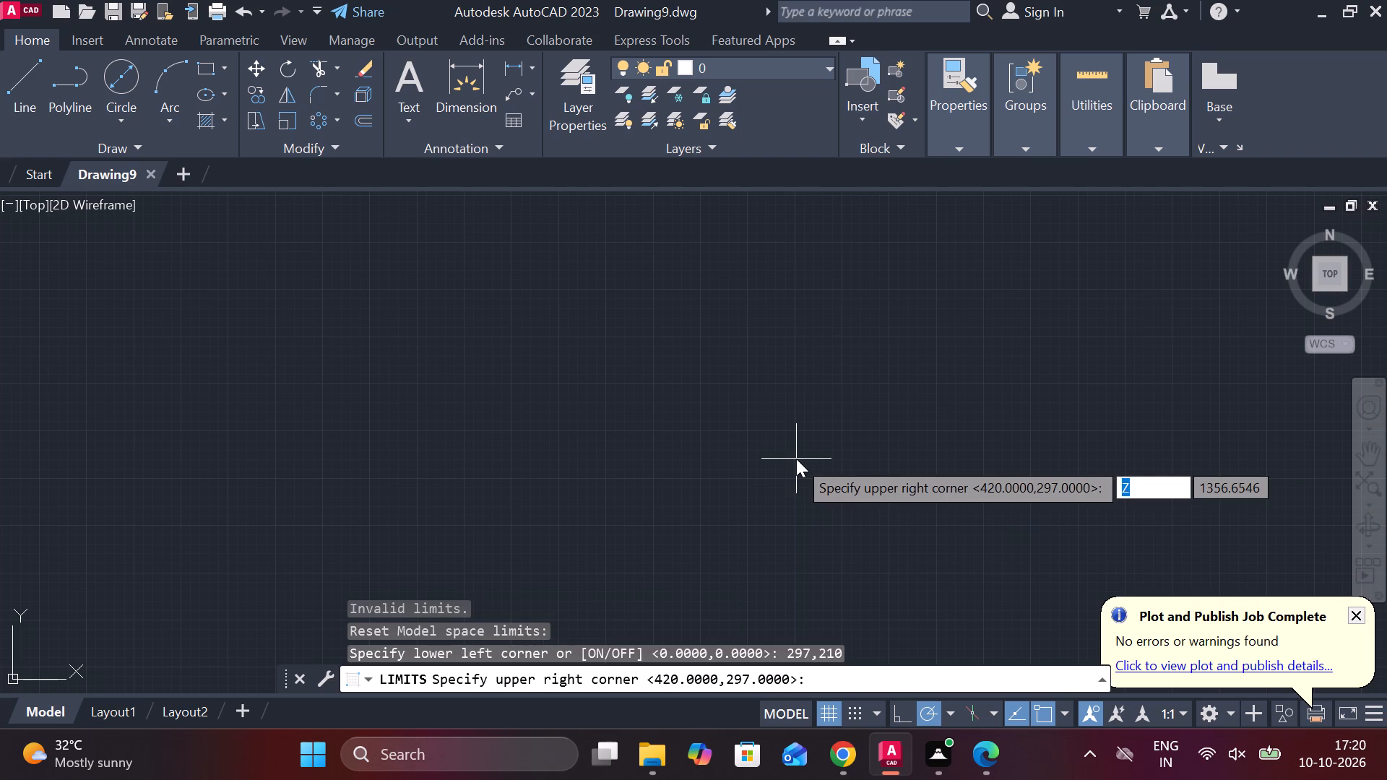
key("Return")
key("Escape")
Reset the model space limits, entering 297 for the lower left corner and 210 for the upper right corner.
type("LIMITS")
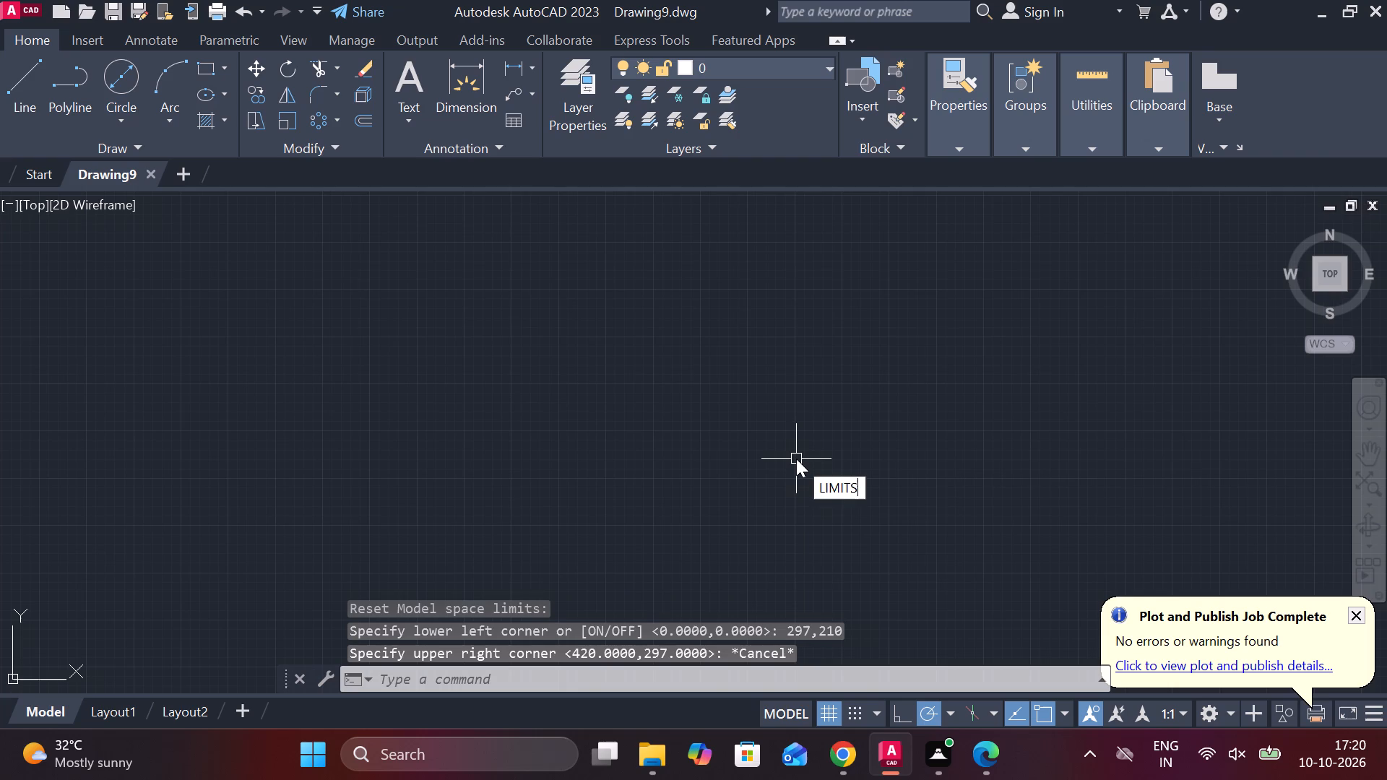
key("Return")
key("0")
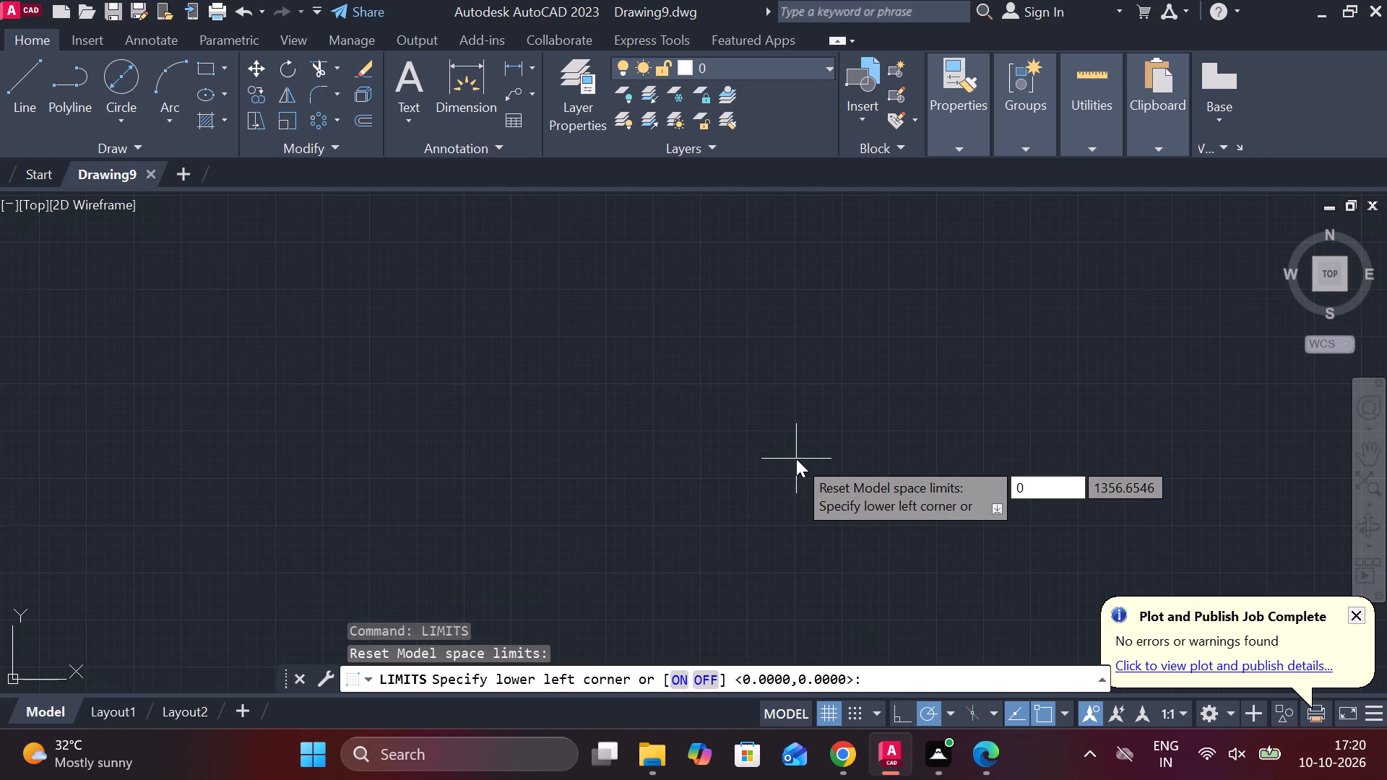
key("Return")
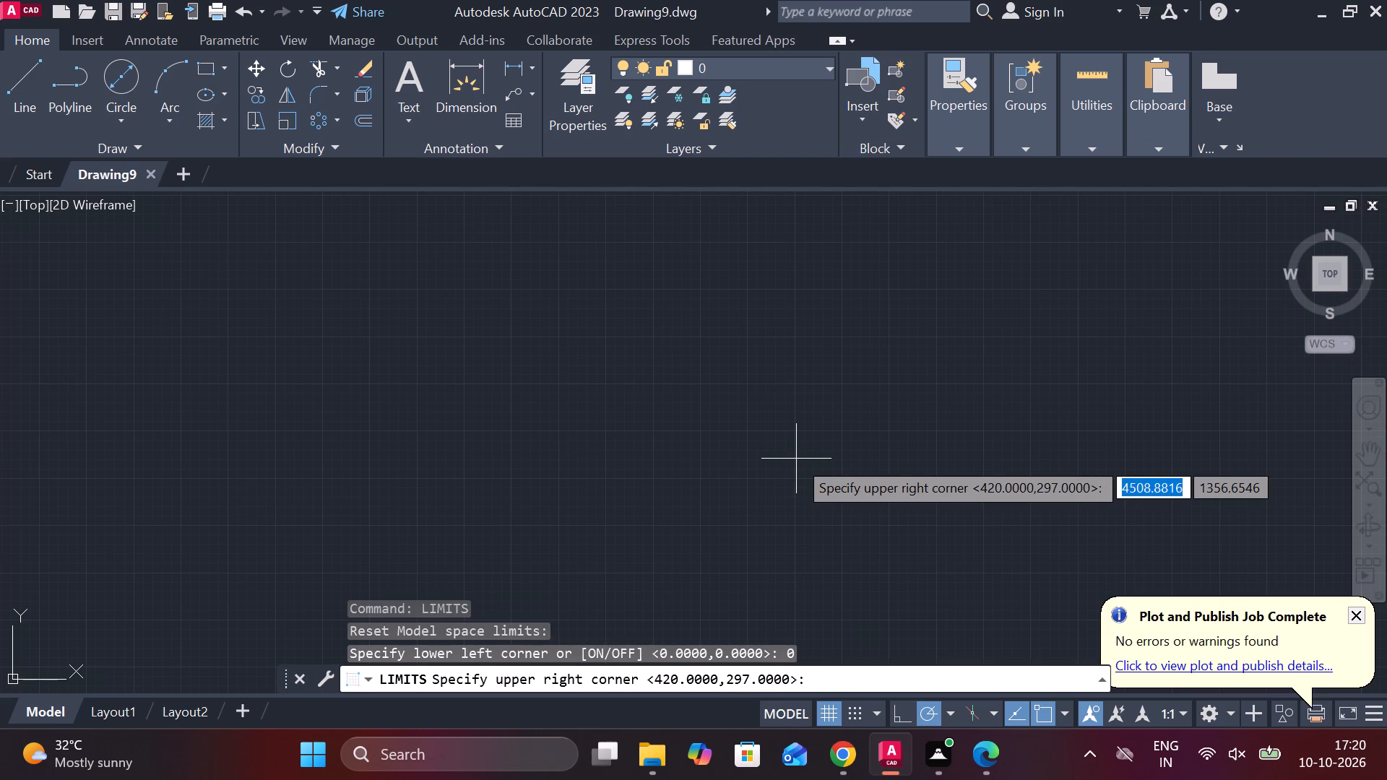
key("0")
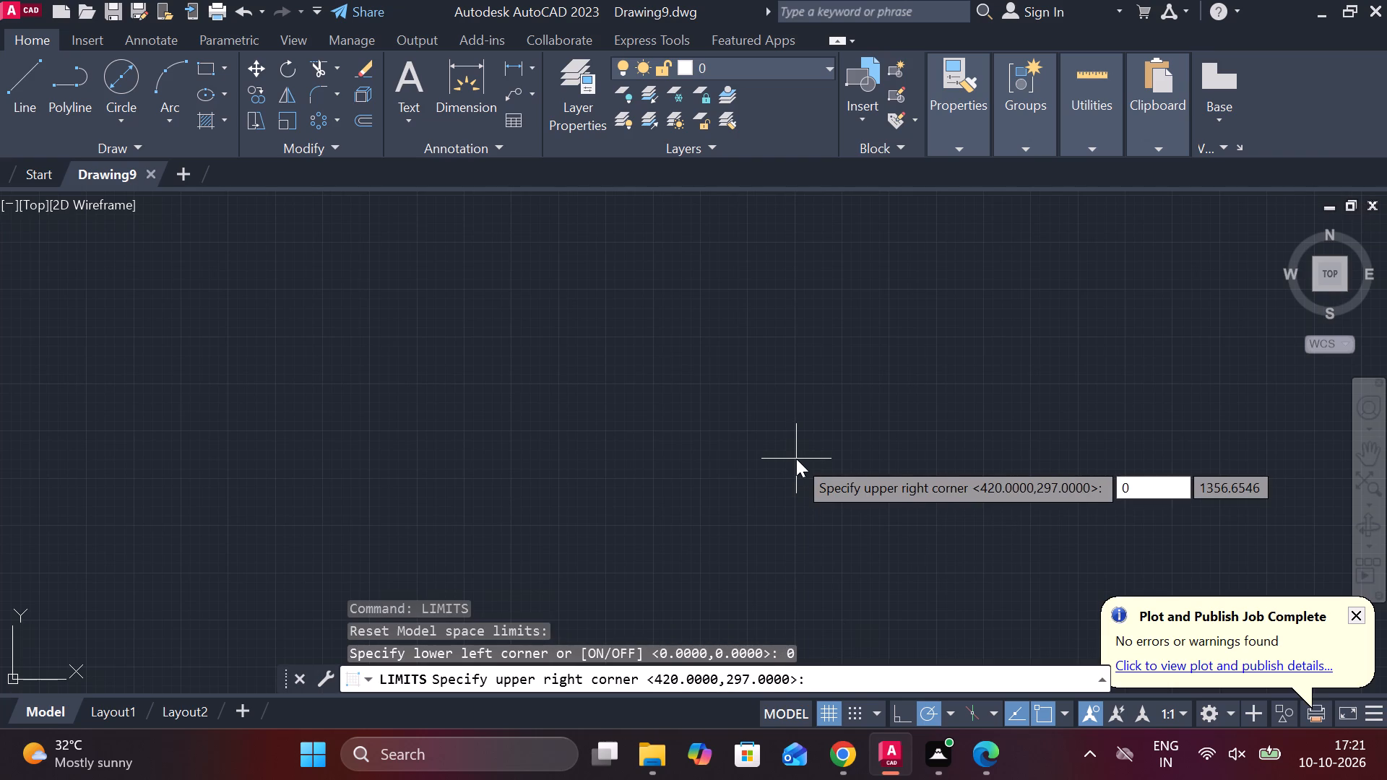
key("Return")
type("297")
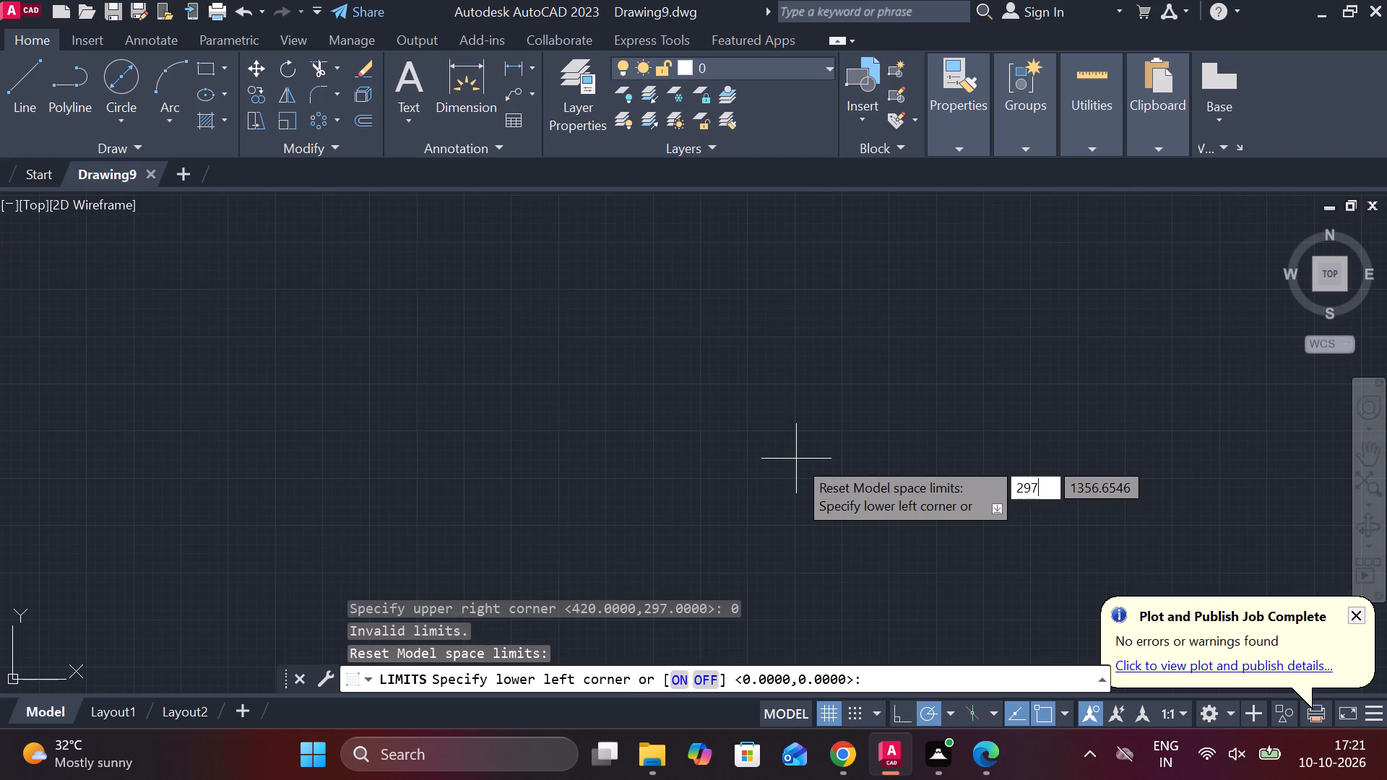
key("Return")
type("210")
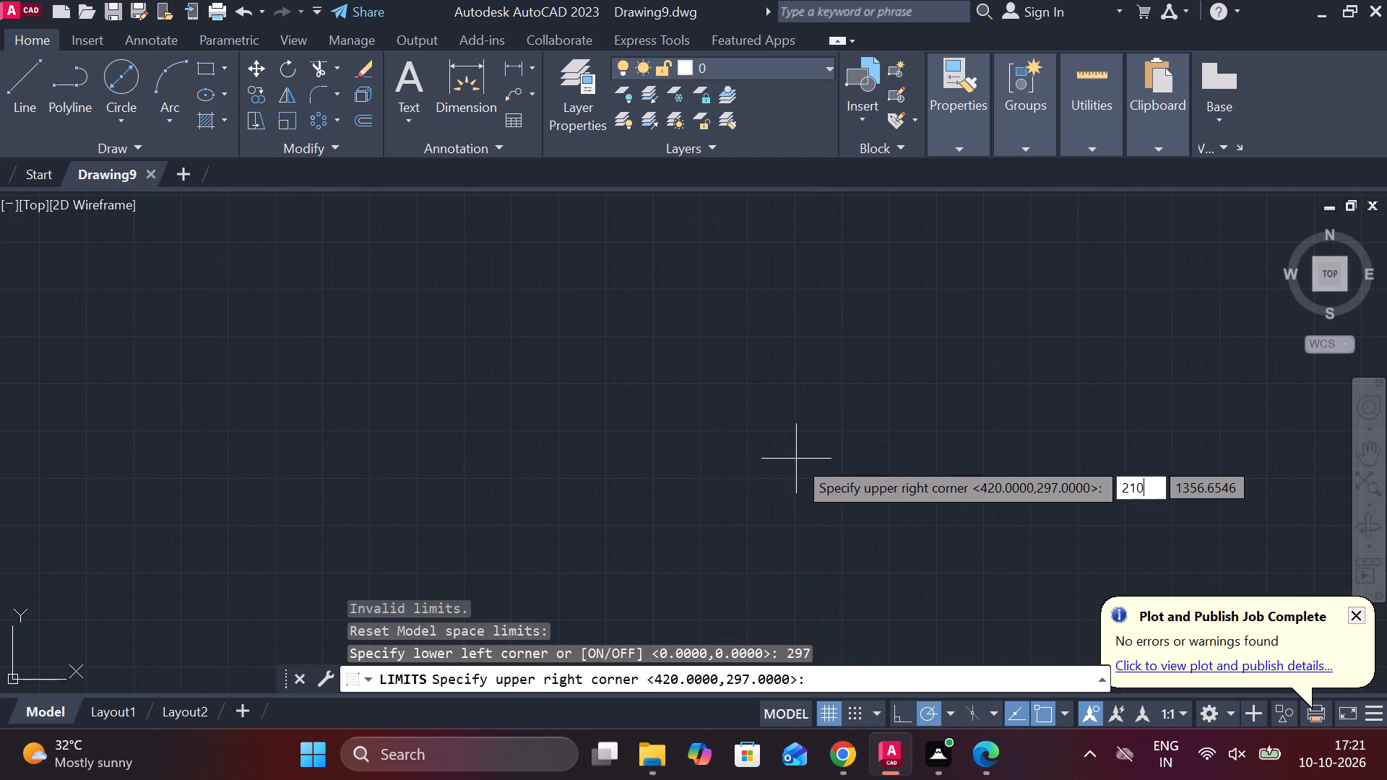
key("Return")
Zoom the view to the drawing extents.
key("z")
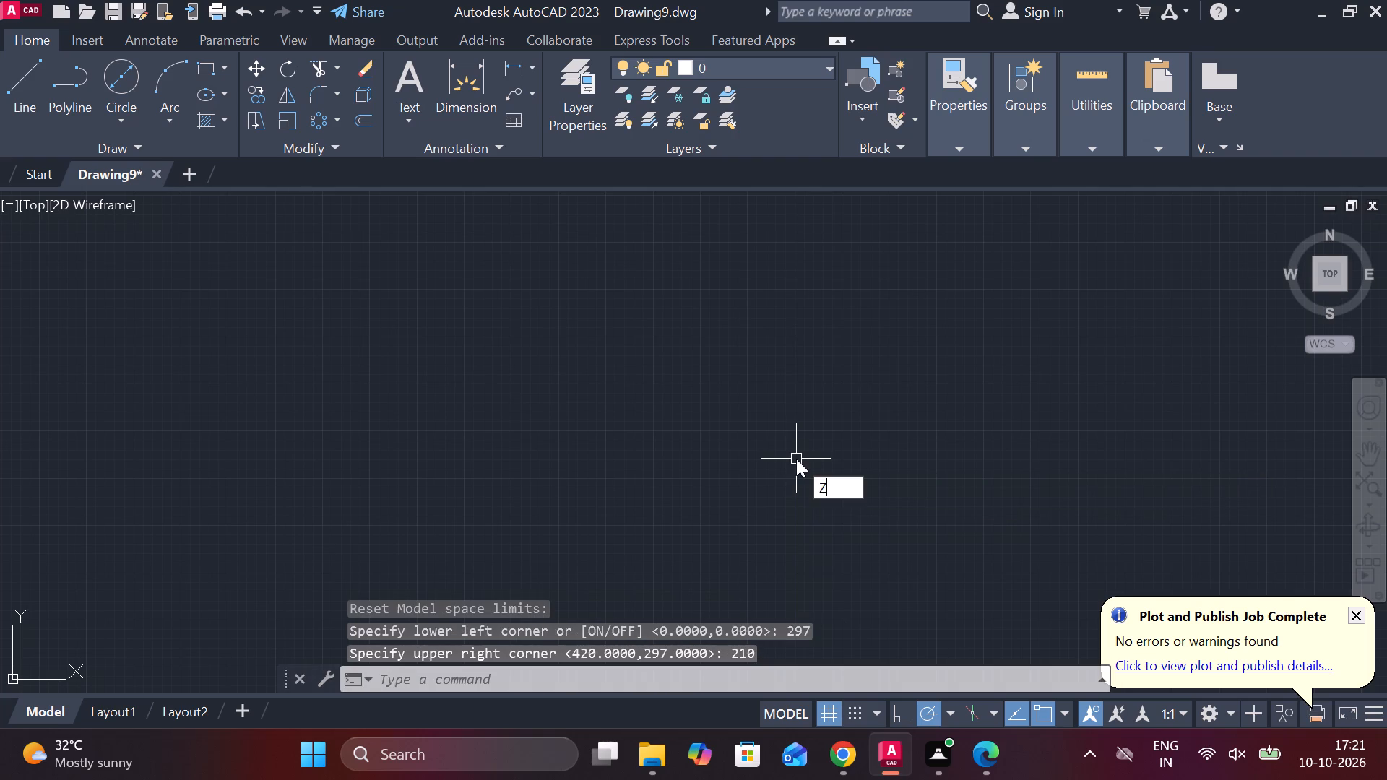
key("Return")
key("e")
key("Return")
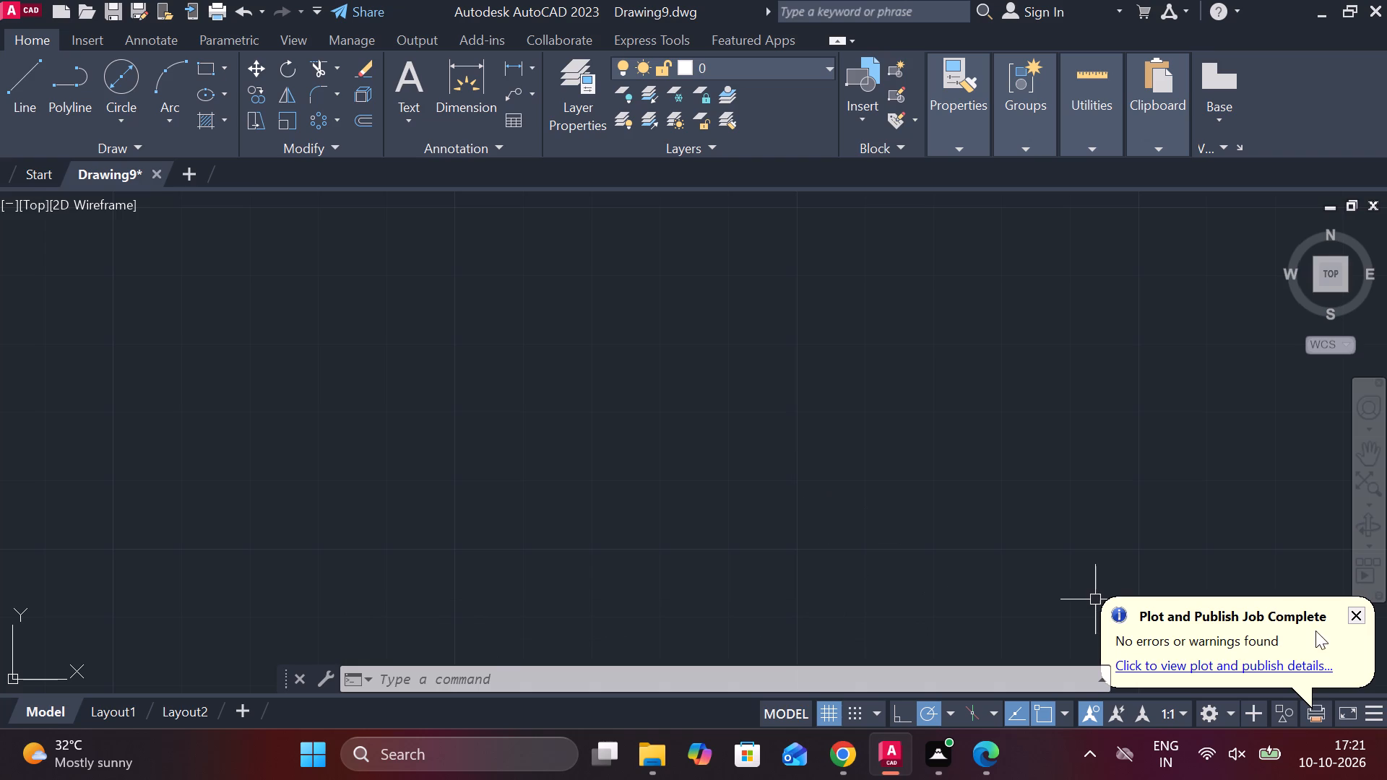
Examine the command history and the Open and Save settings in Options, including the log file setting.
left_click(1104, 690)
left_click(1103, 682)
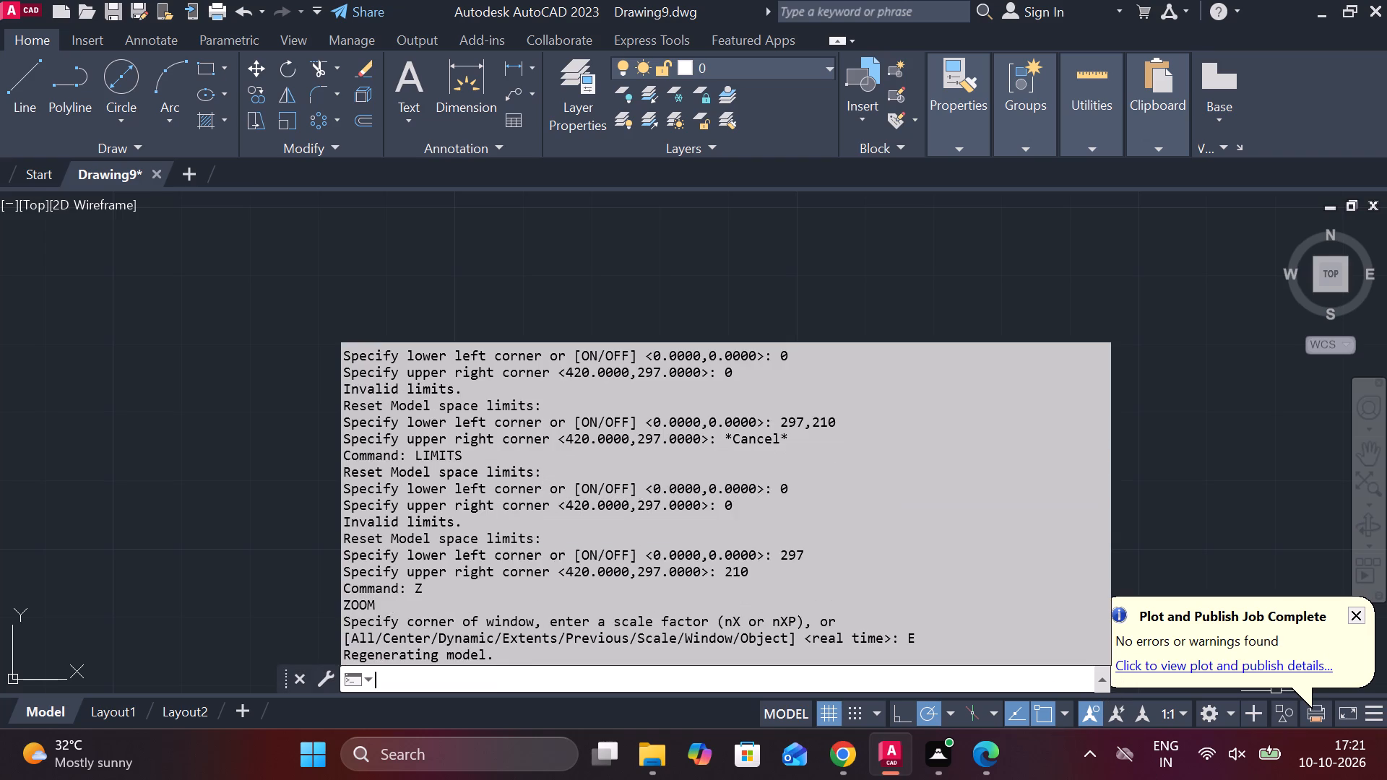
scroll(761, 521, "up", 11)
left_click(532, 248)
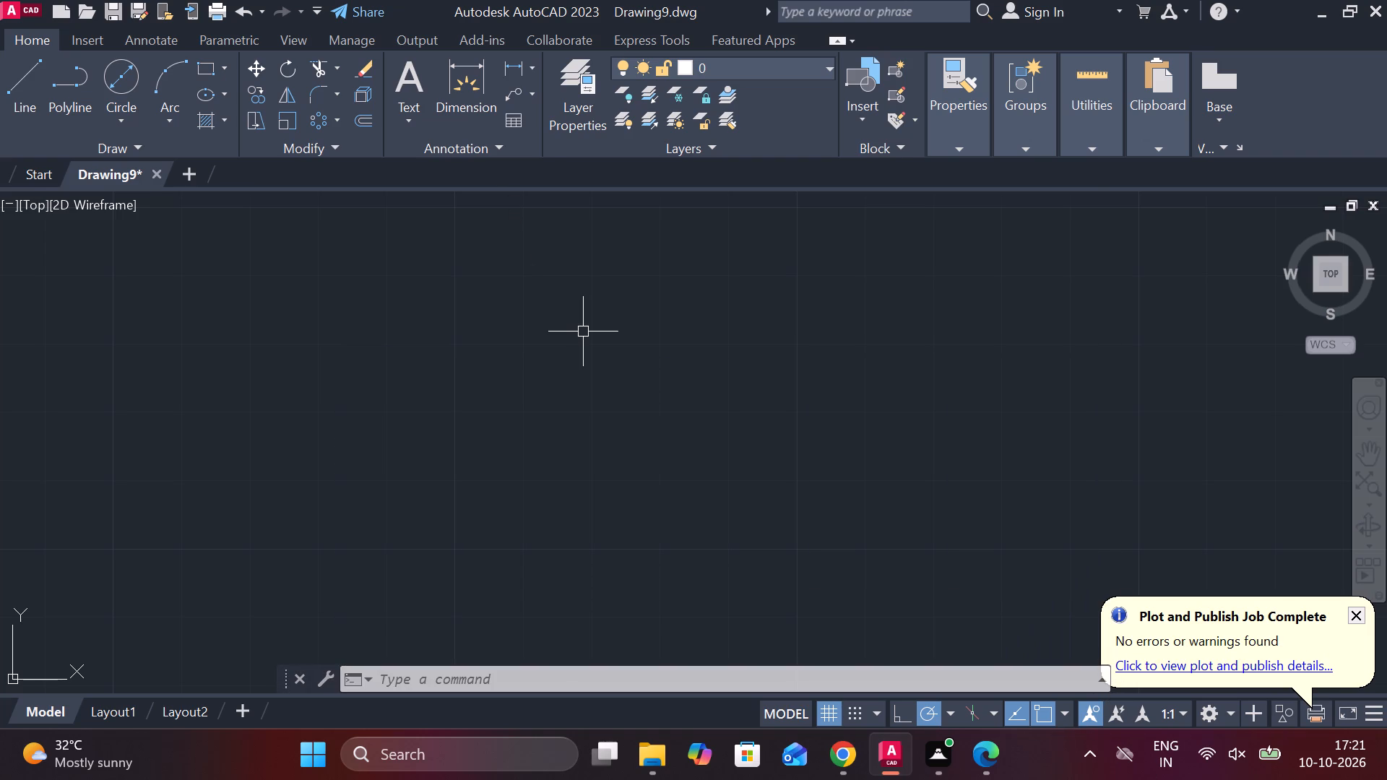
type("OPT")
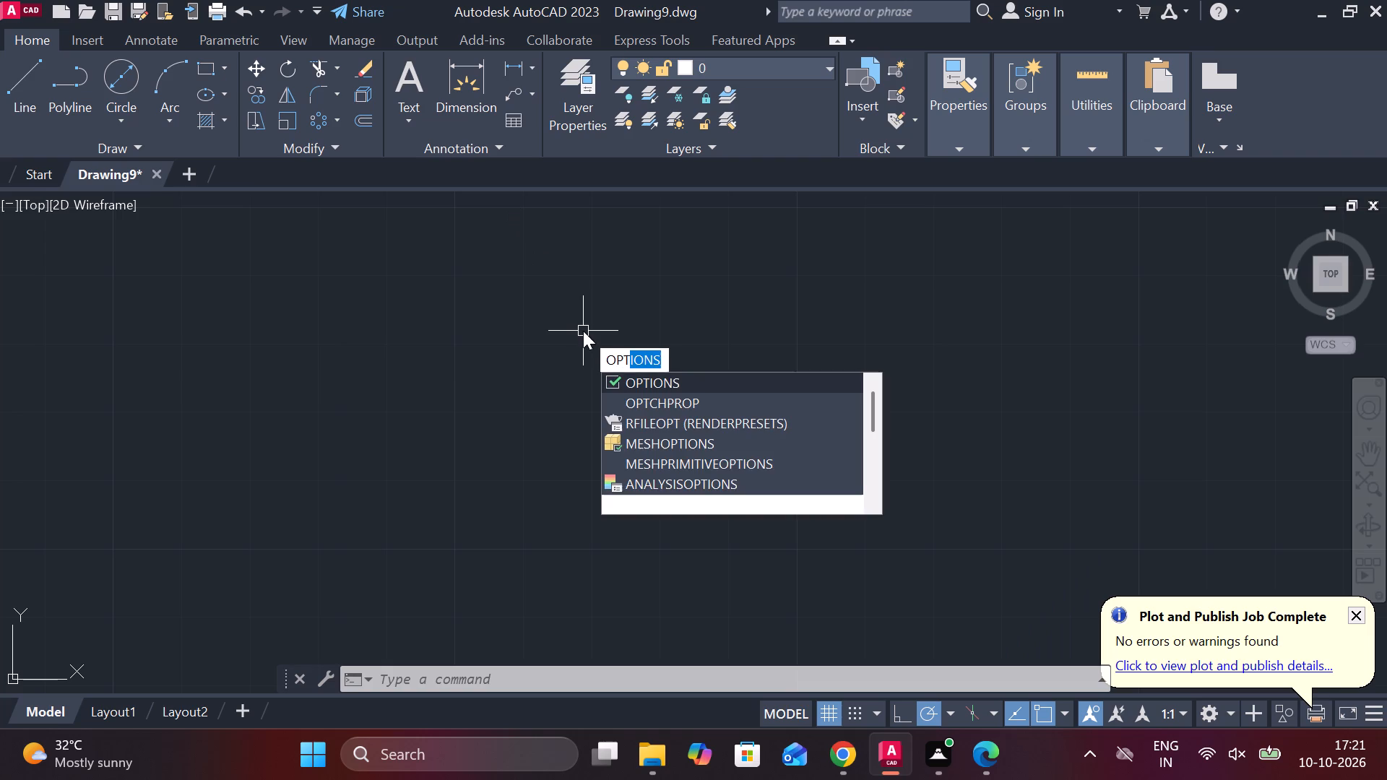
left_click(753, 383)
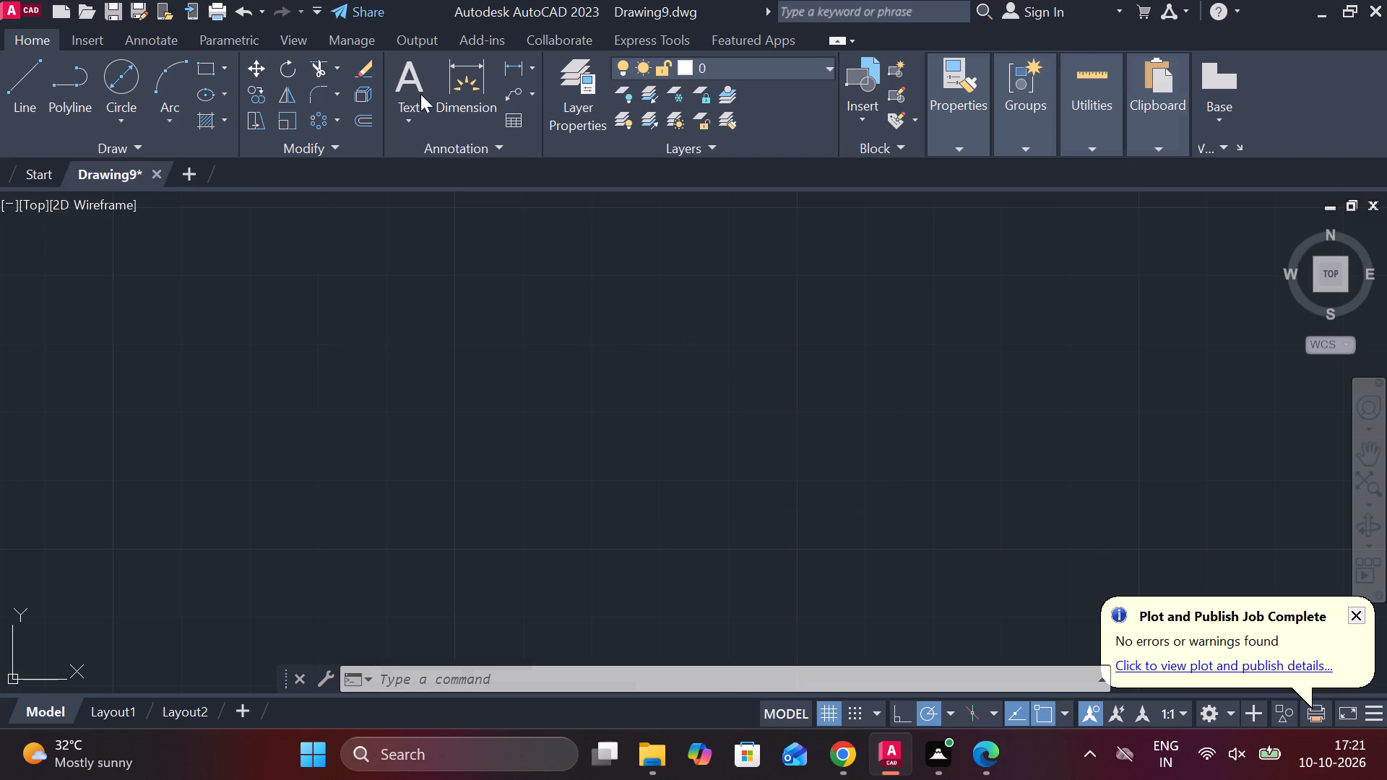
left_click(447, 108)
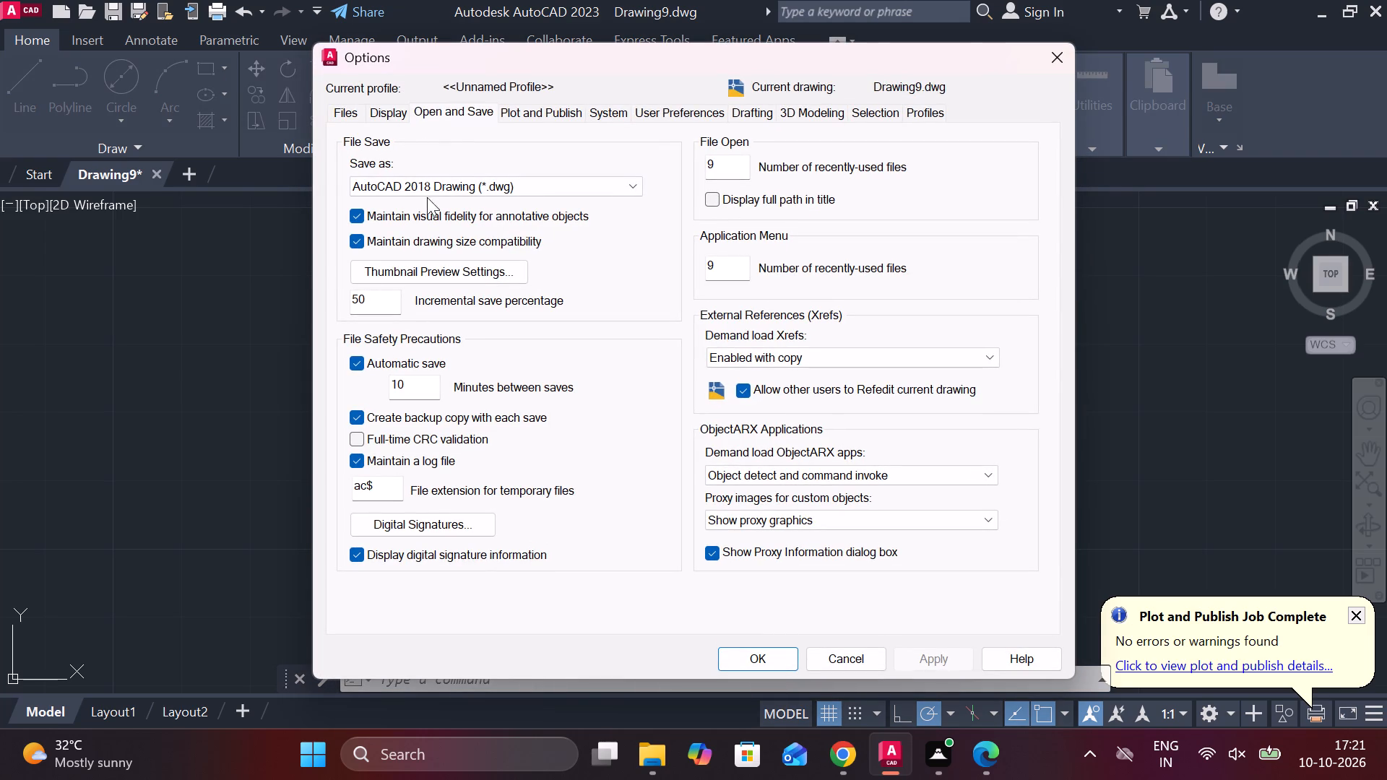
left_click_drag(179, 363, 188, 363)
left_click(774, 662)
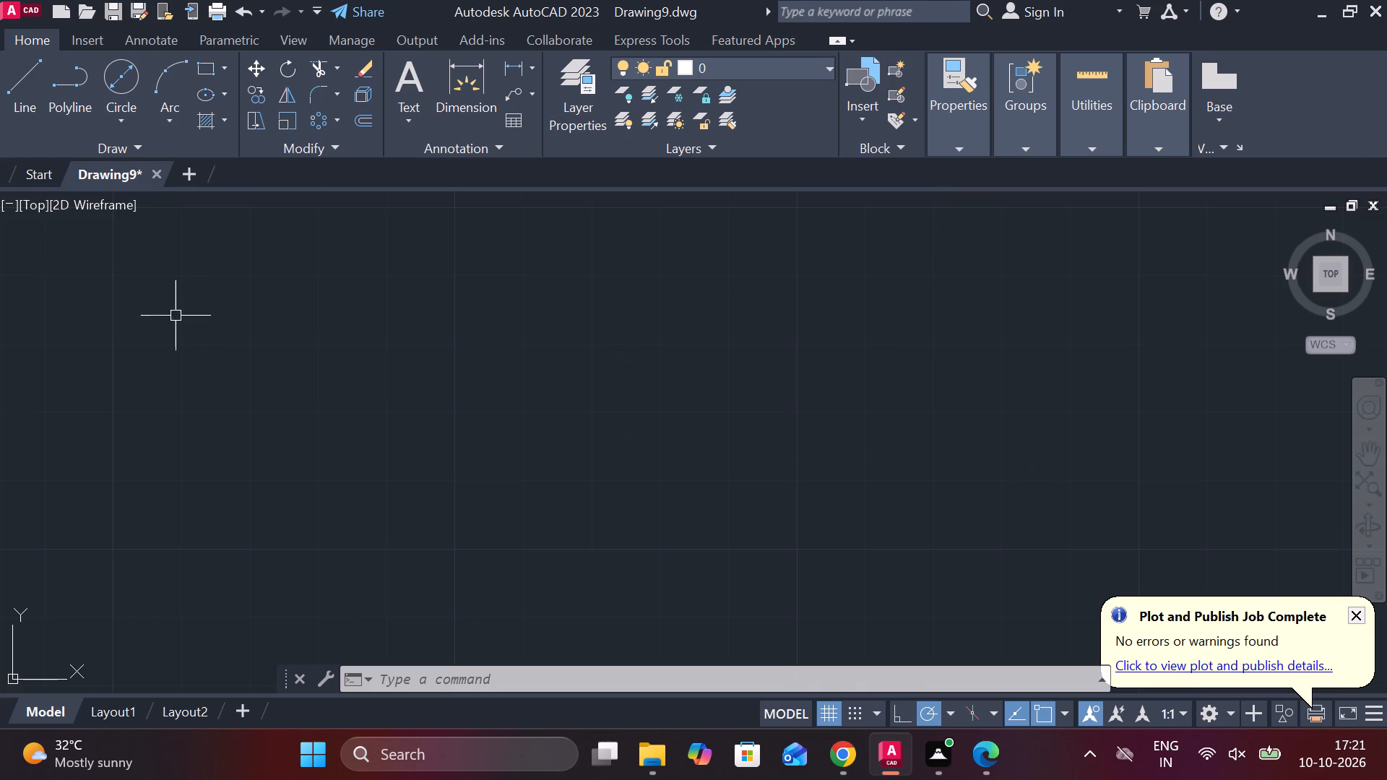
Draw a three-segment line outline: 20 units horizontally to the right, 50 units straight up, and 20 units back to the left.
left_click(26, 108)
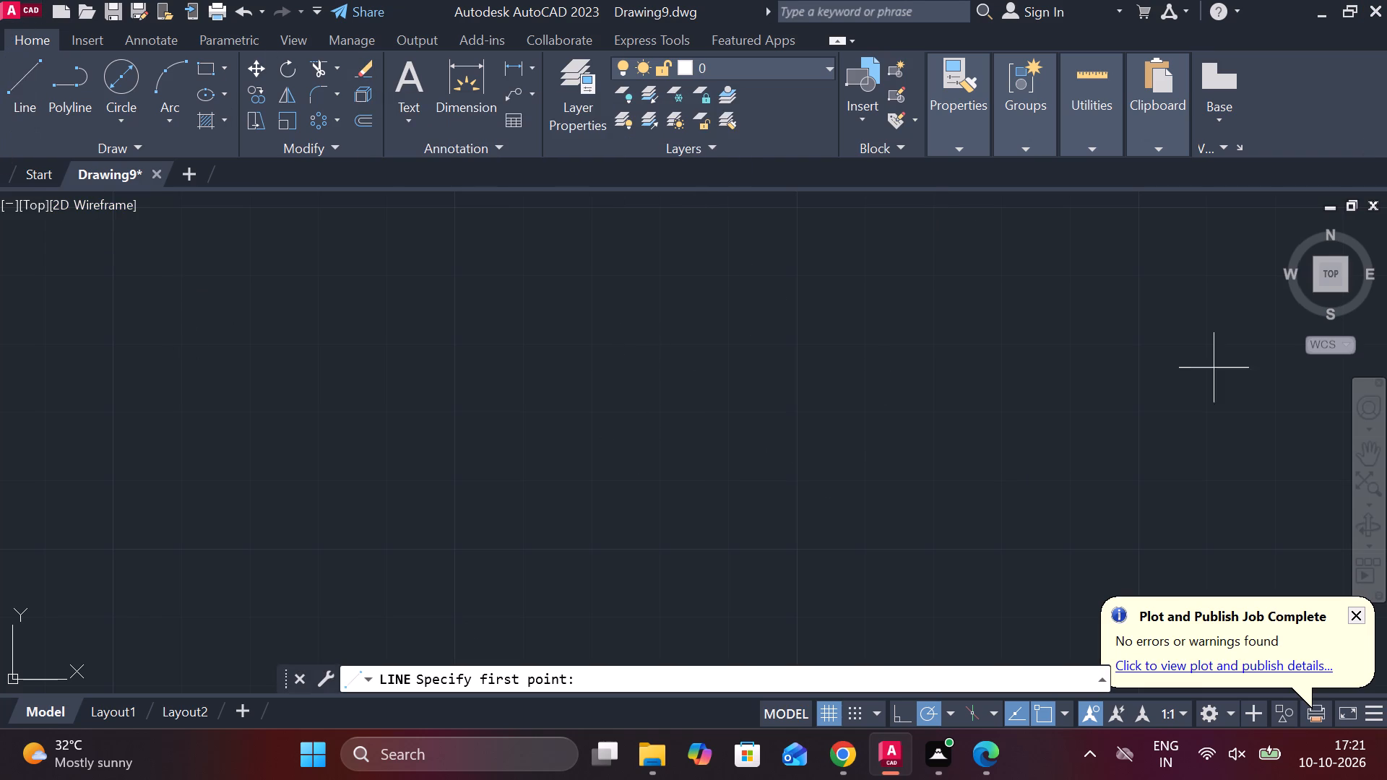
left_click(539, 550)
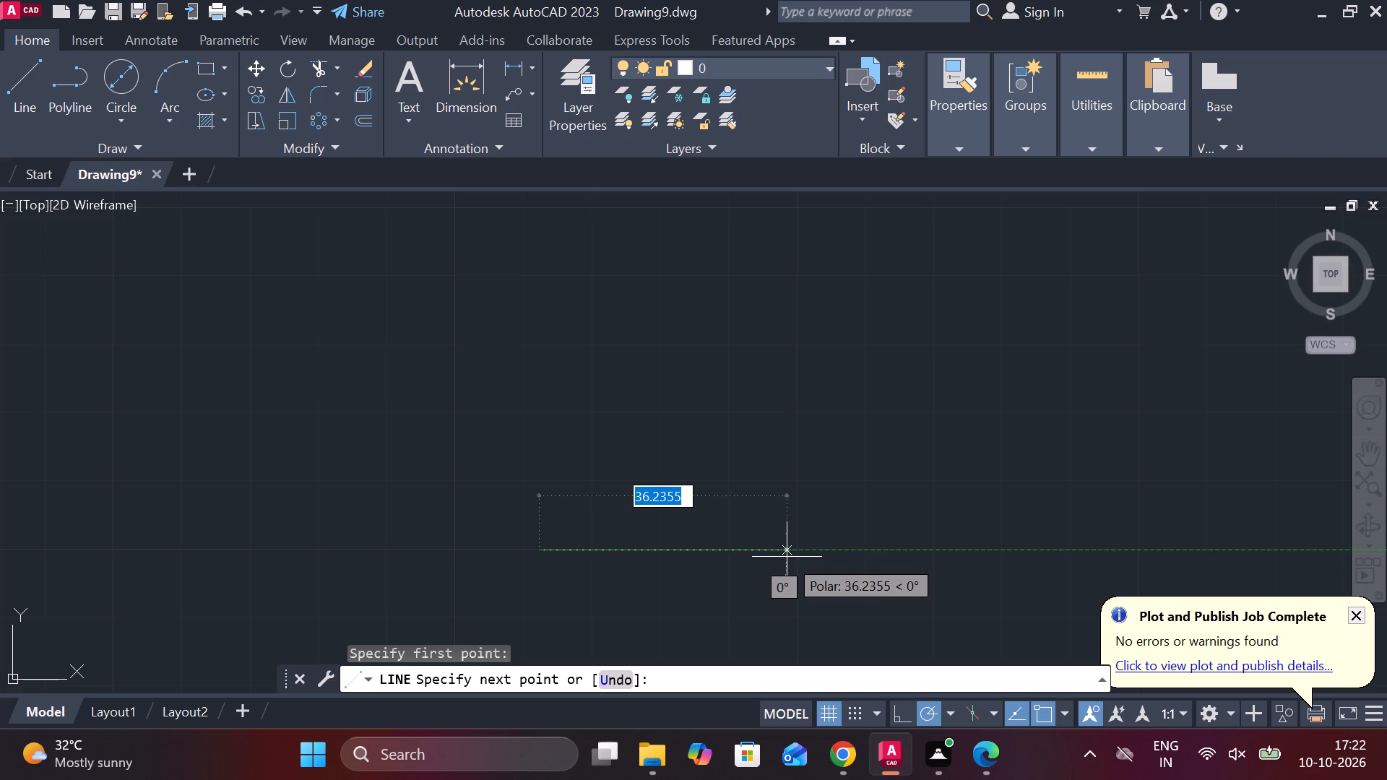
key("2")
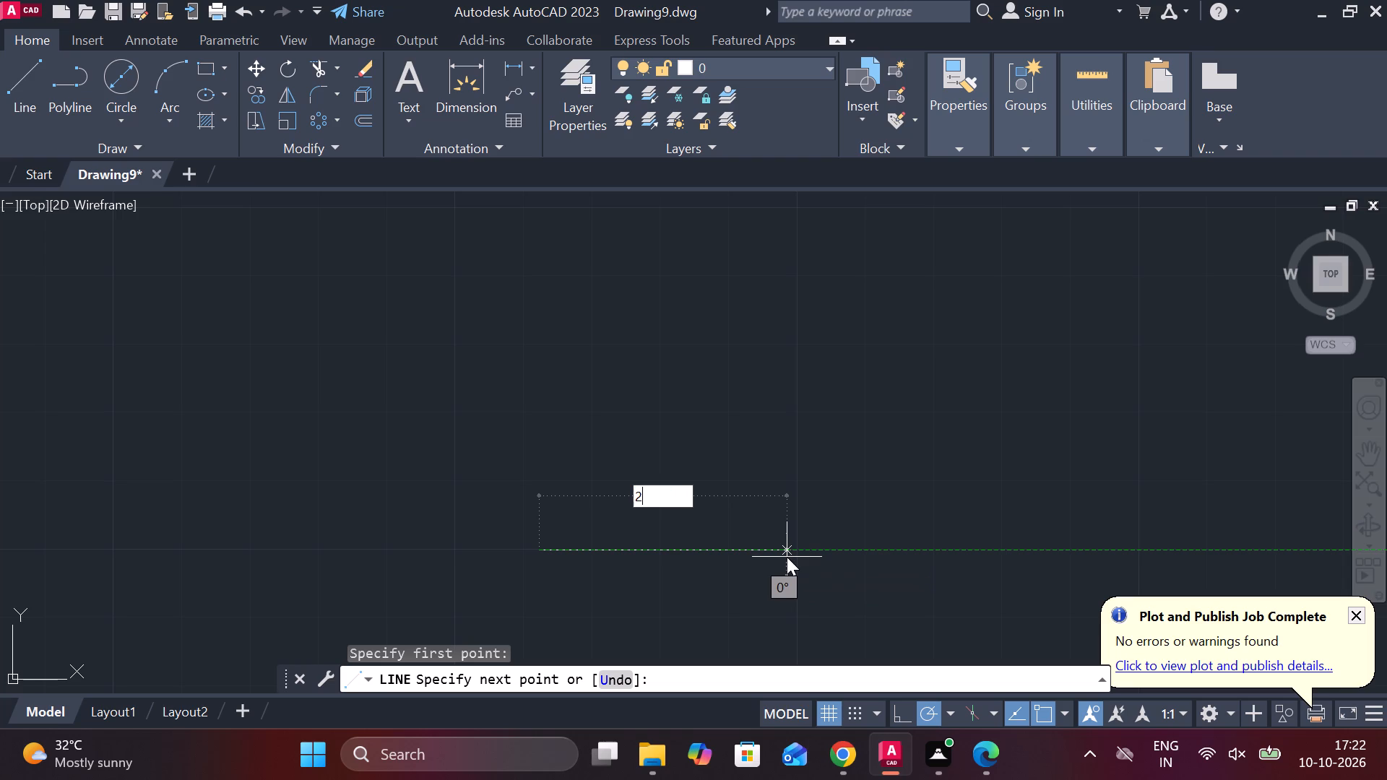
key("0")
key("Return")
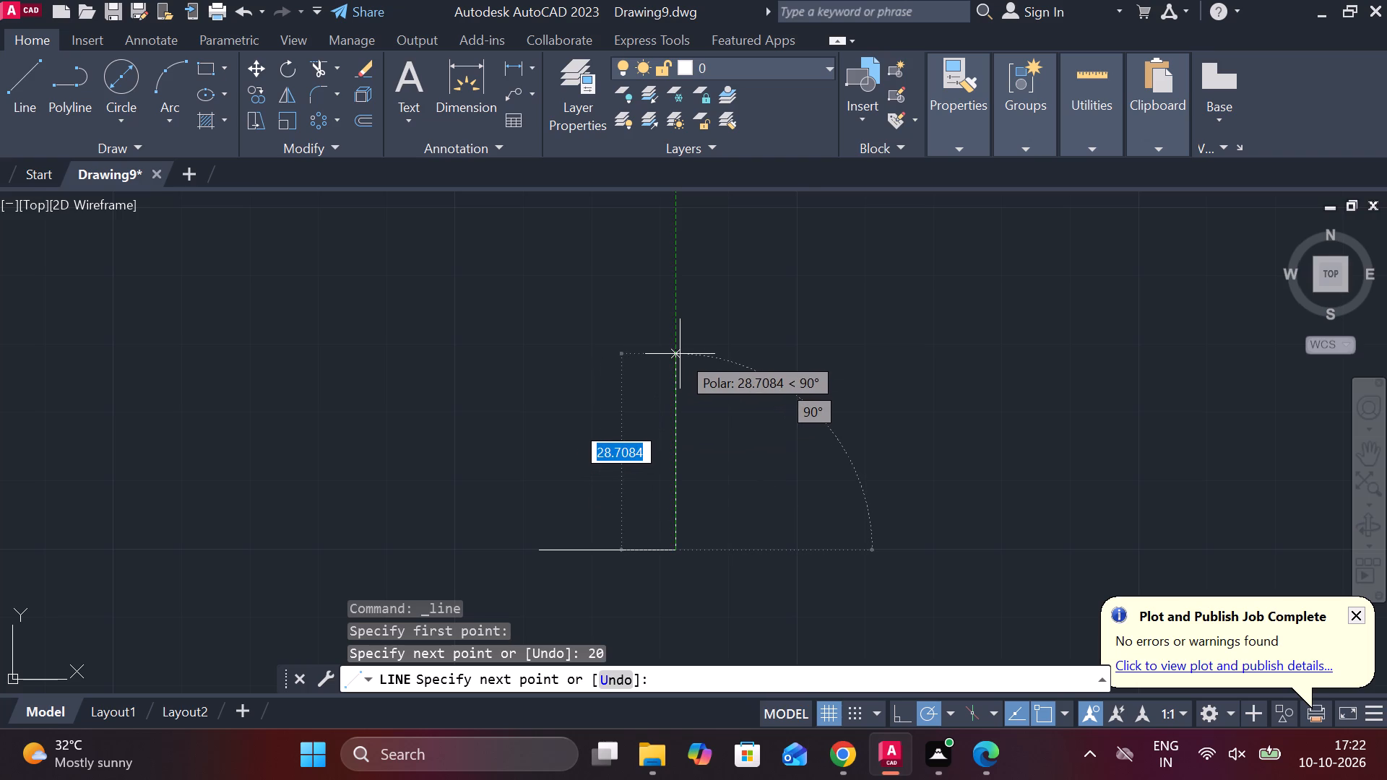
key("5")
key("0")
key("Return")
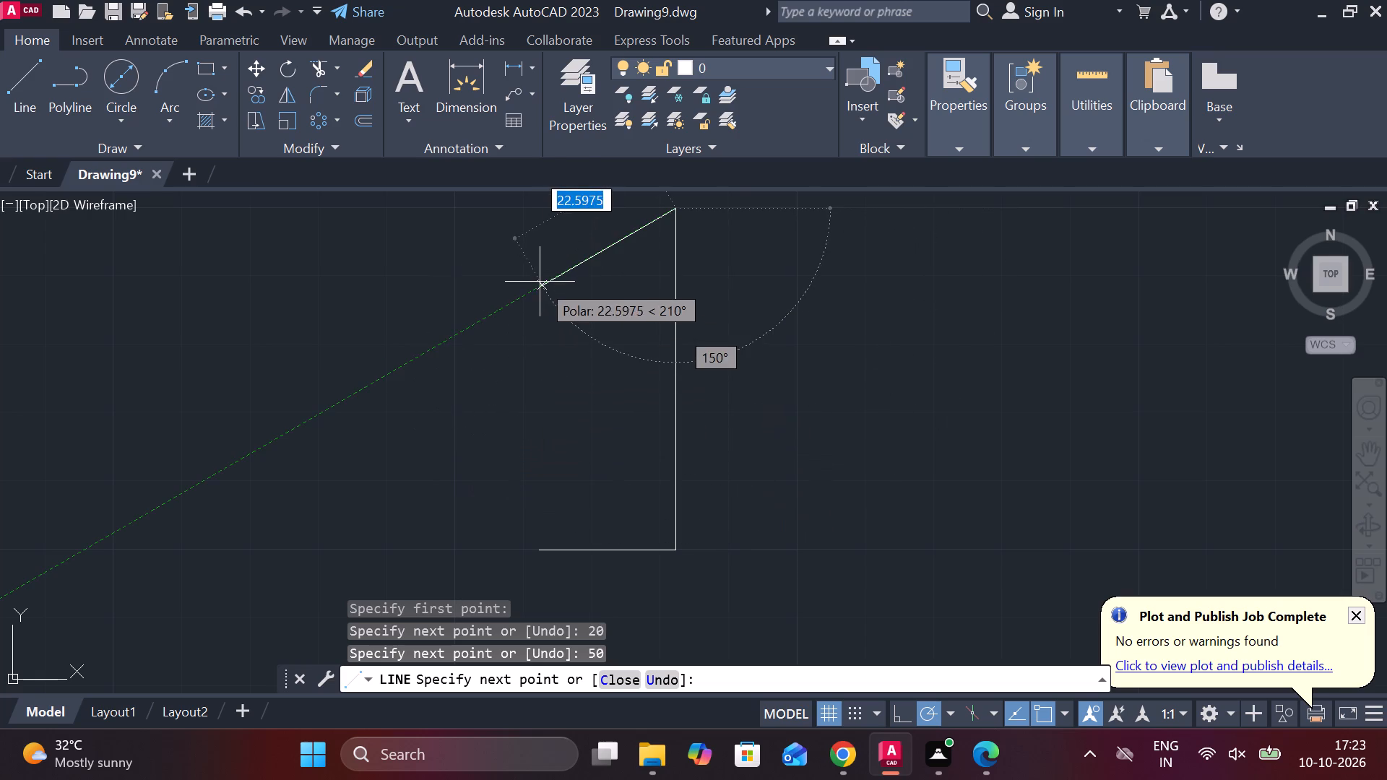
scroll(540, 282, "up", 2)
scroll(540, 282, "down", 4)
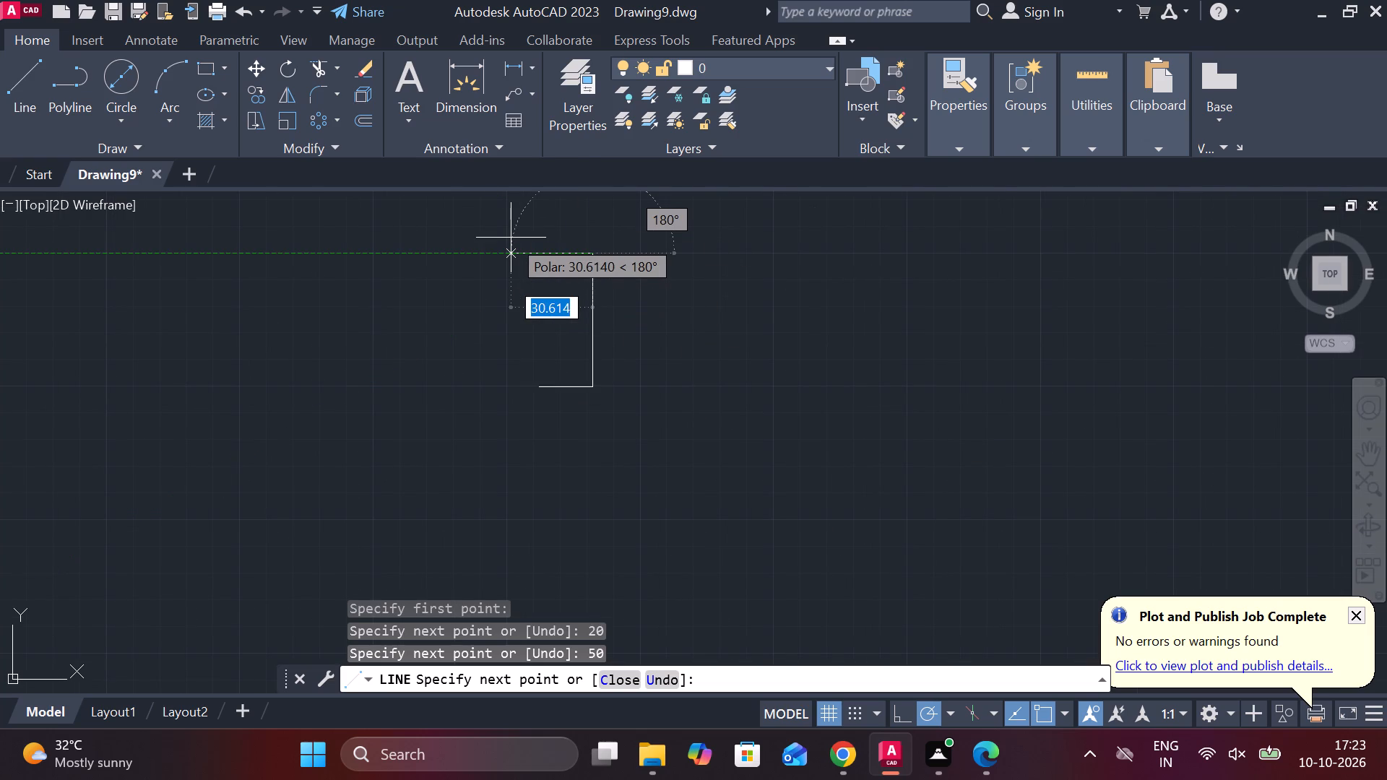
key("2")
key("0")
key("Return")
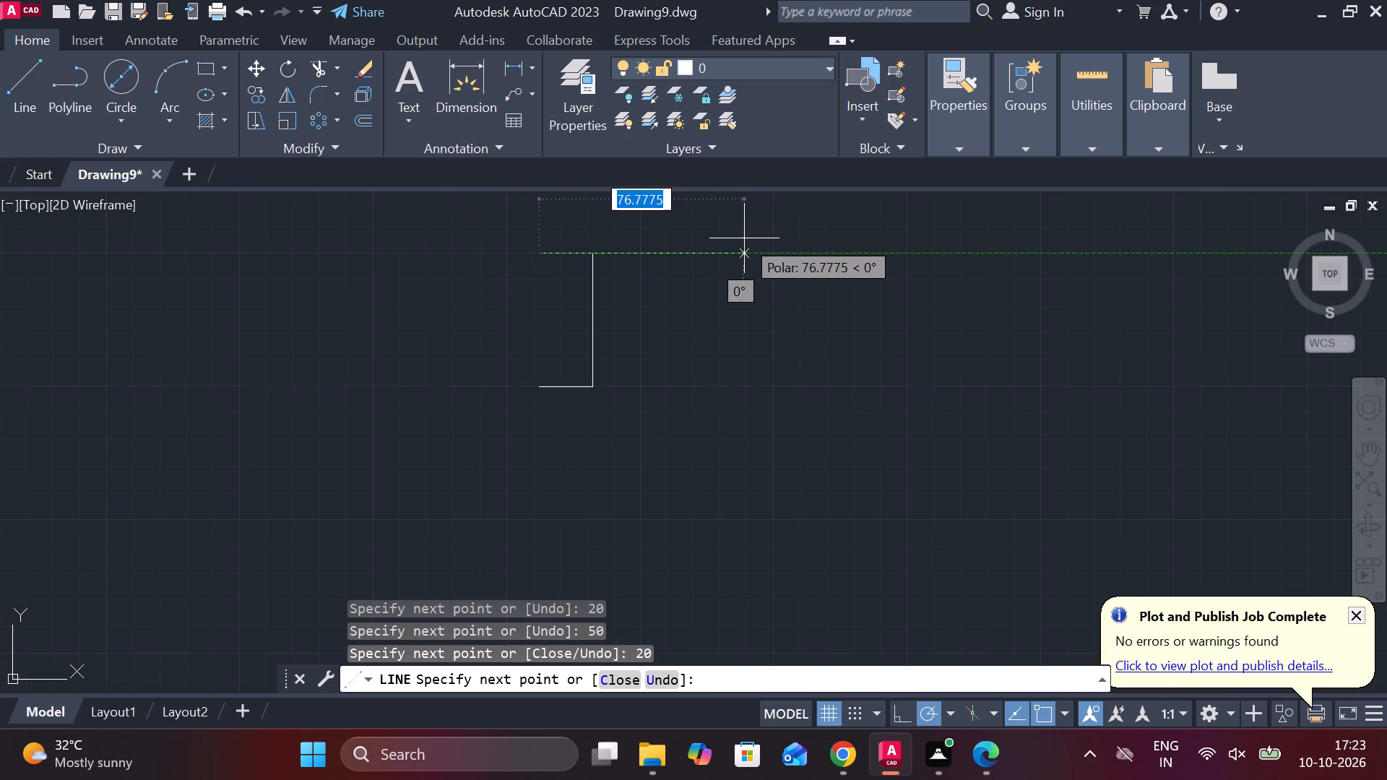
key("Escape")
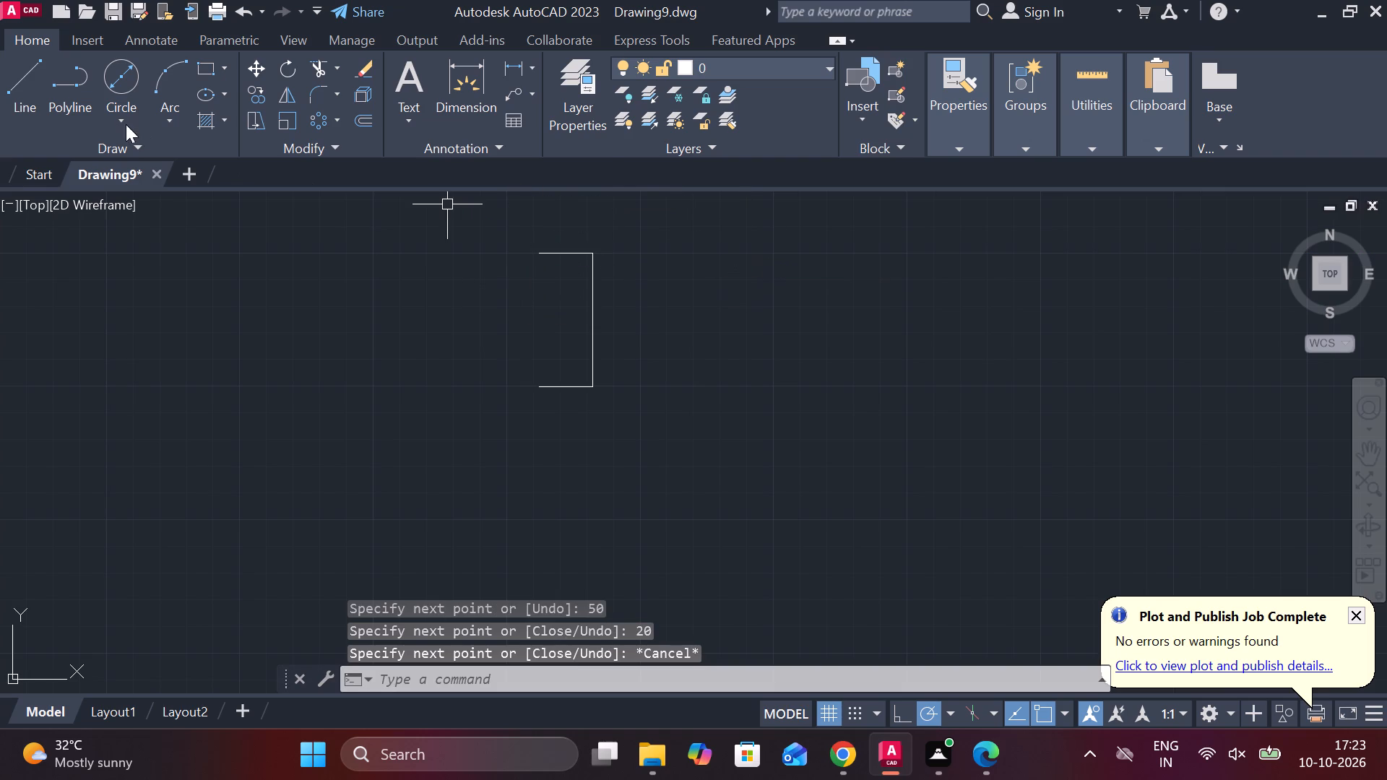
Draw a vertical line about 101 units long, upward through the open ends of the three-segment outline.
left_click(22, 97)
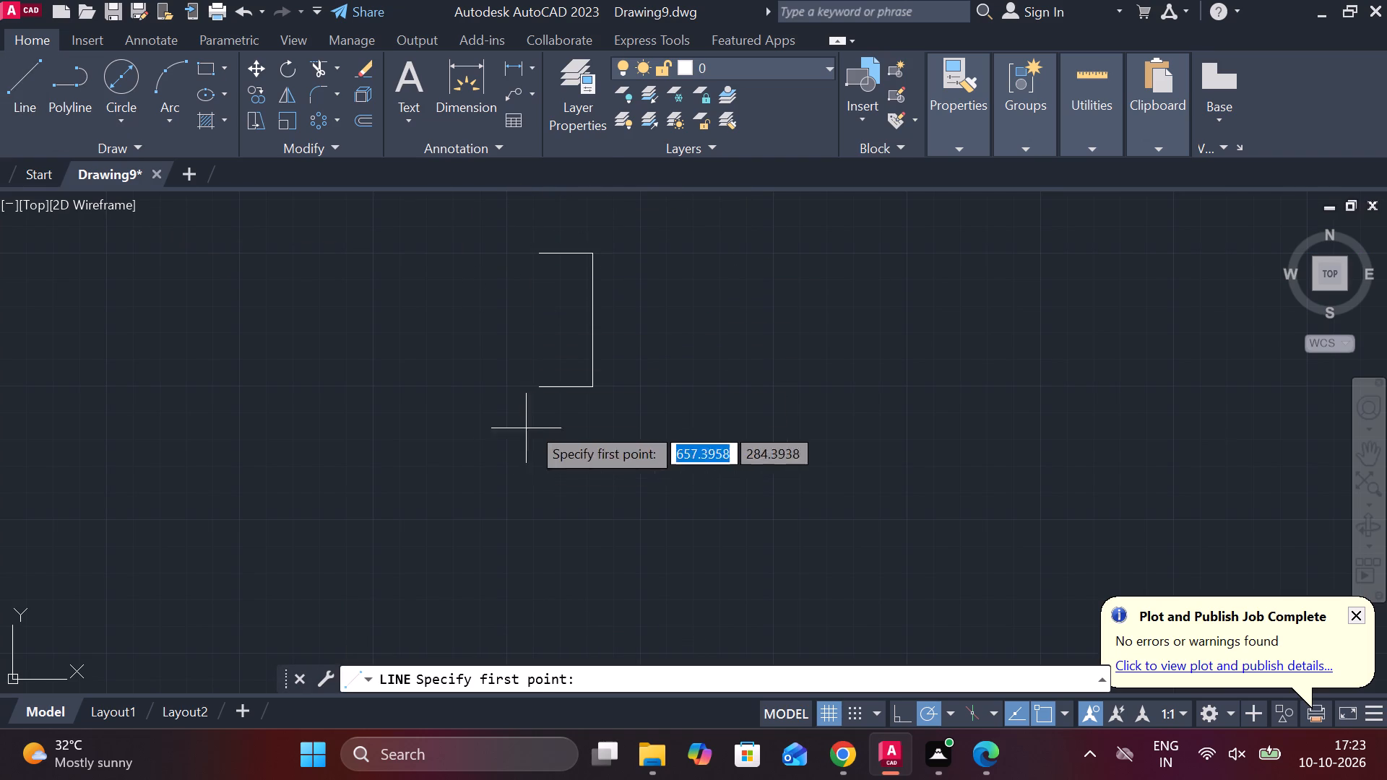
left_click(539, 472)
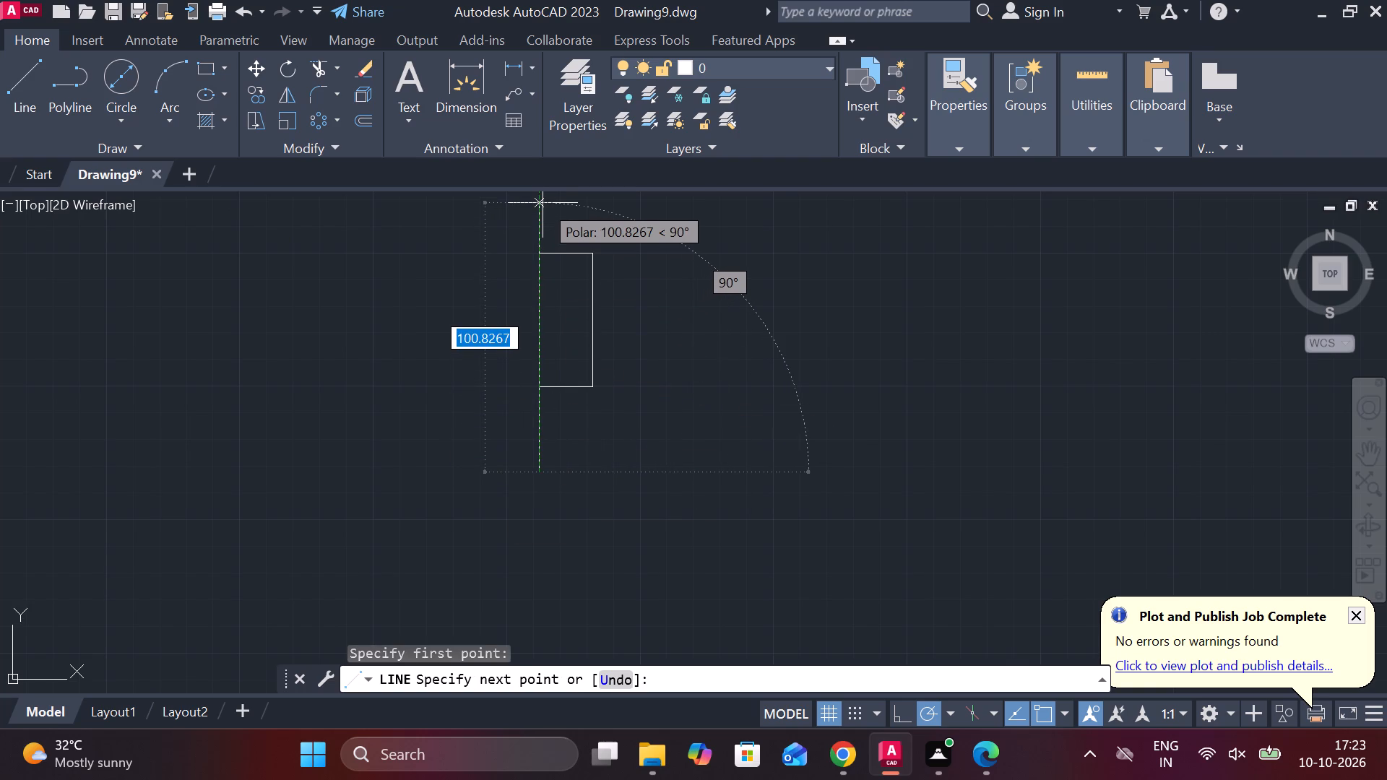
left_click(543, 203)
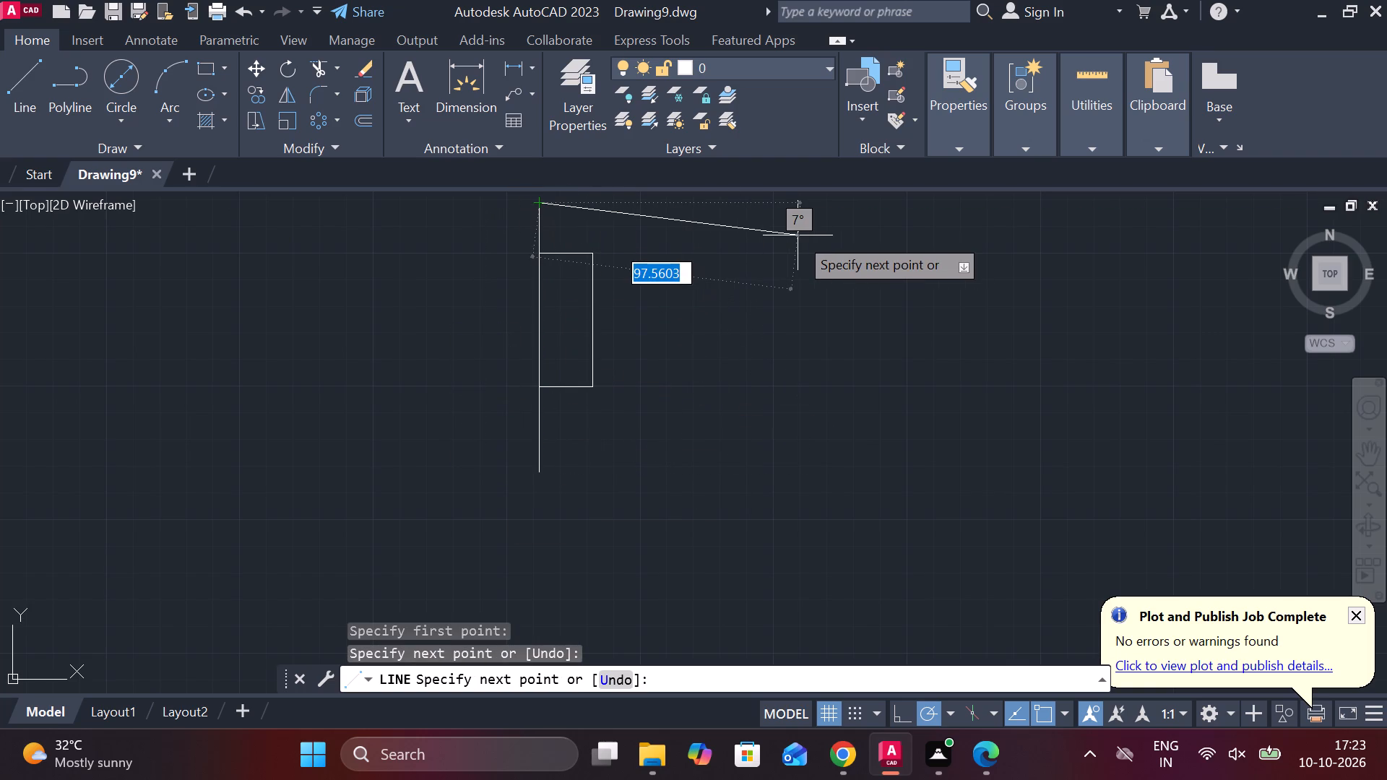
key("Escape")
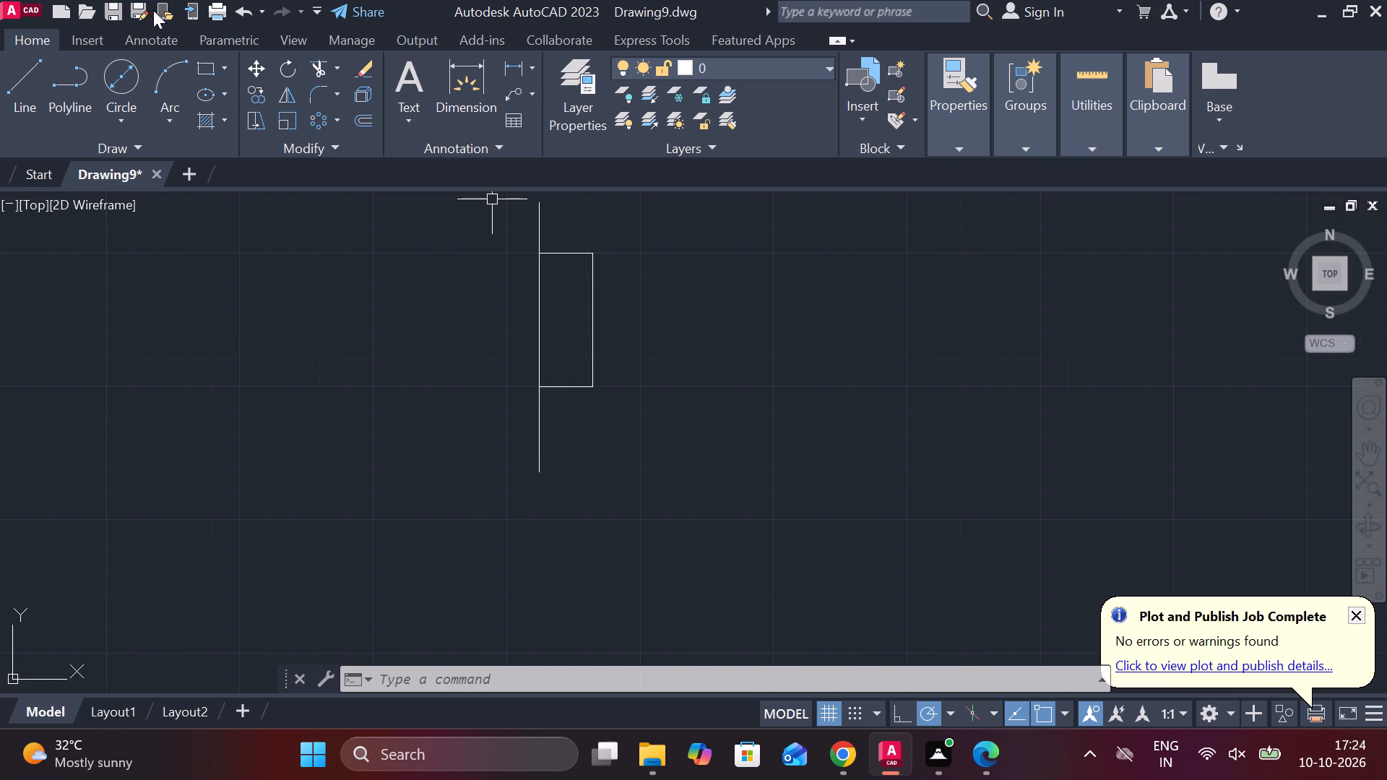
Undo the vertical line, the three-segment outline and the preceding view changes.
left_click(41, 65)
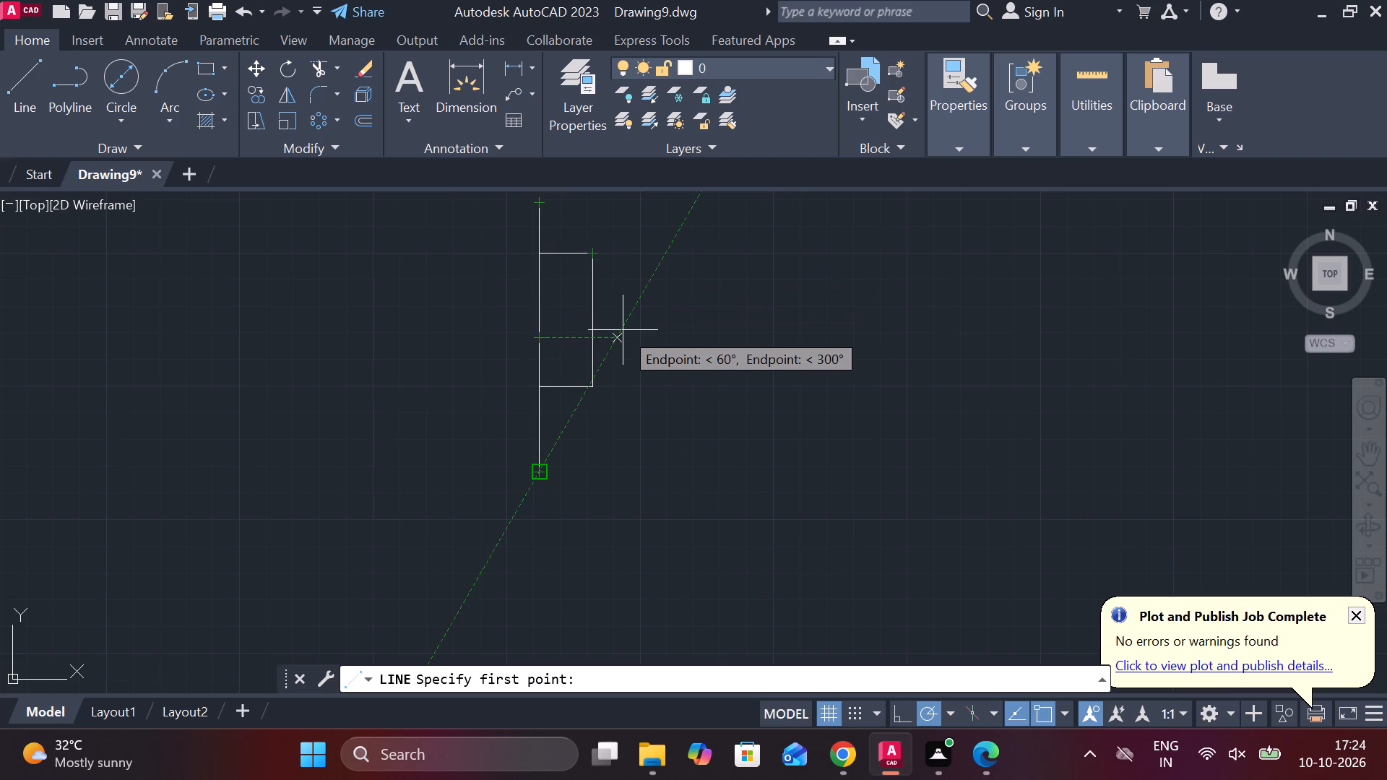
key("ctrl+z")
key("ctrl+z")
key("ctrl+z")
key("ctrl+z")
key("ctrl+z")
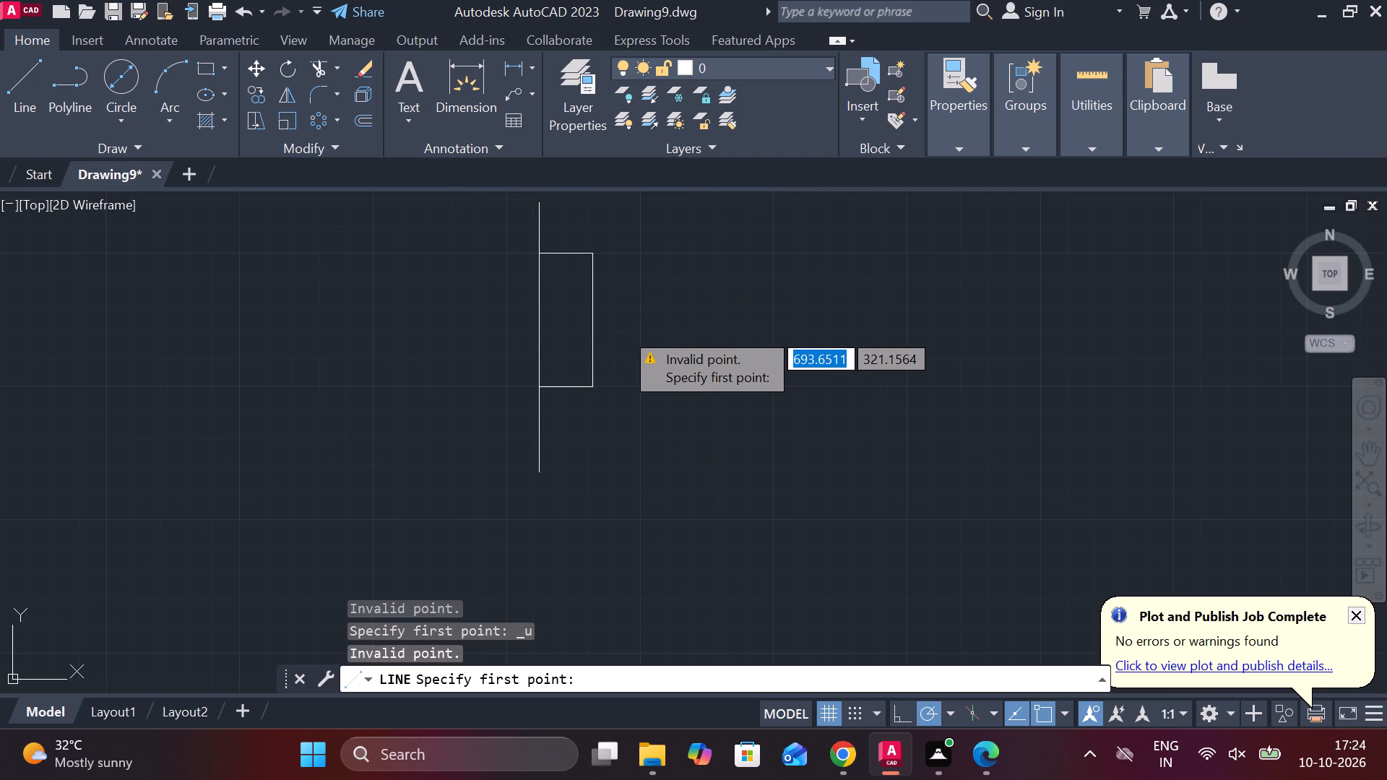
key("ctrl+z")
key("ctrl+z")
key("ctrl+z")
key("Escape")
key("ctrl+z")
key("ctrl+z")
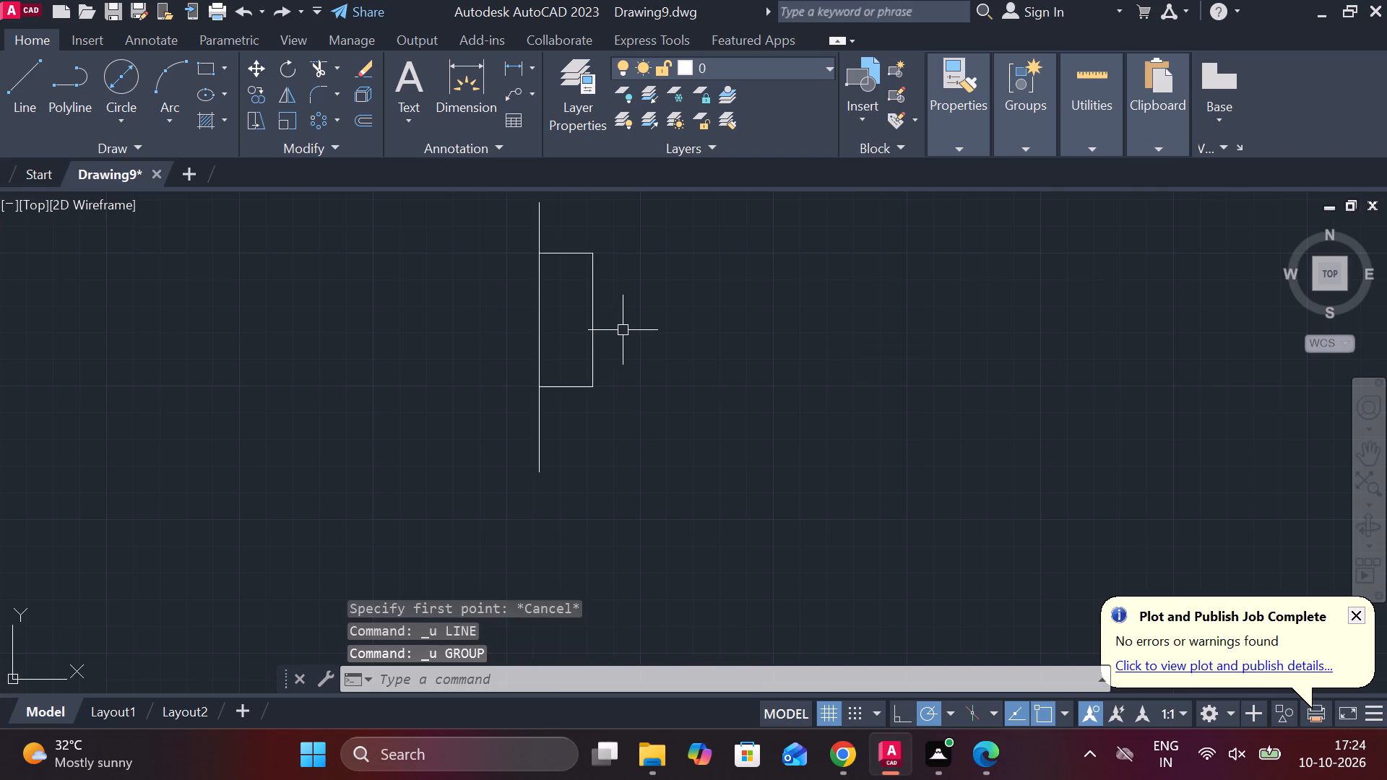
key("ctrl+z")
key("ctrl+z")
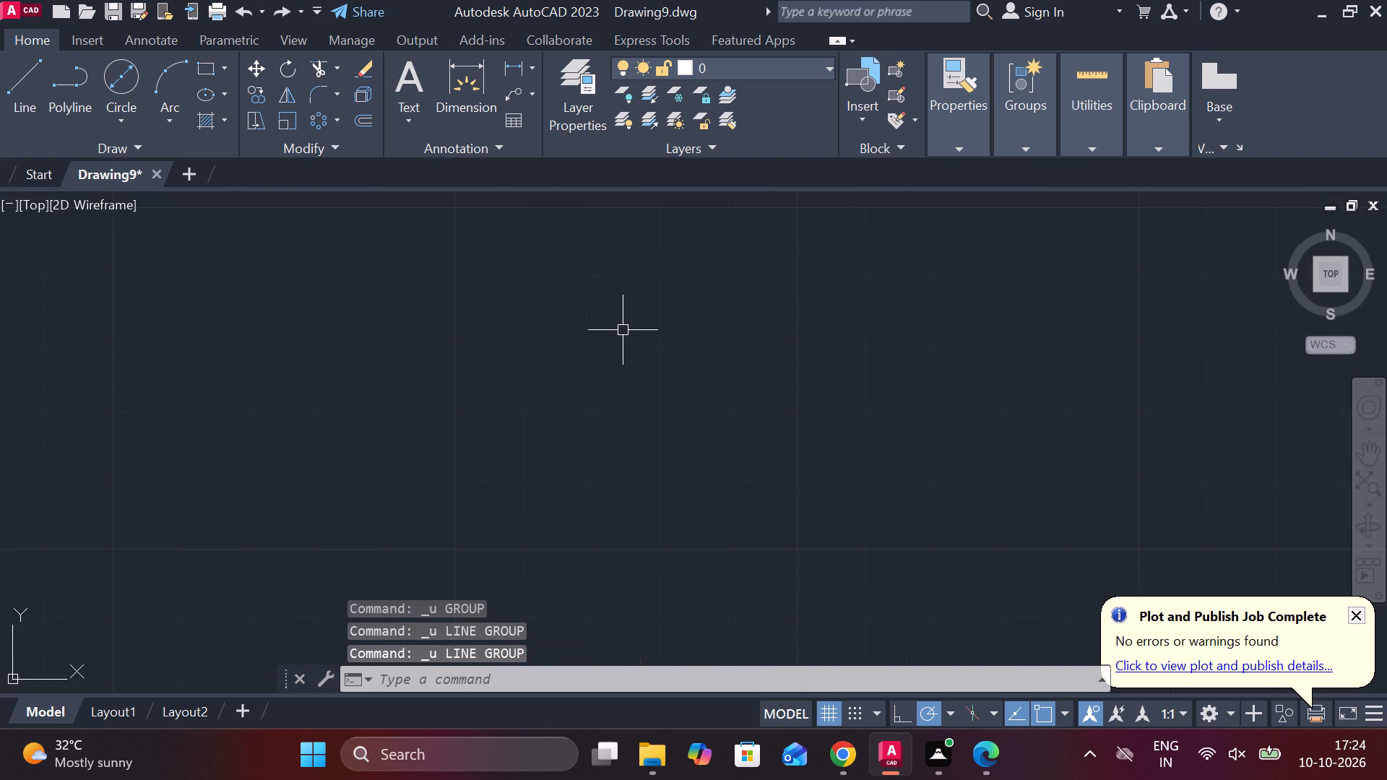
Draw a vertical centre line about 336 units long in the empty drawing area.
scroll(616, 358, "down", 4)
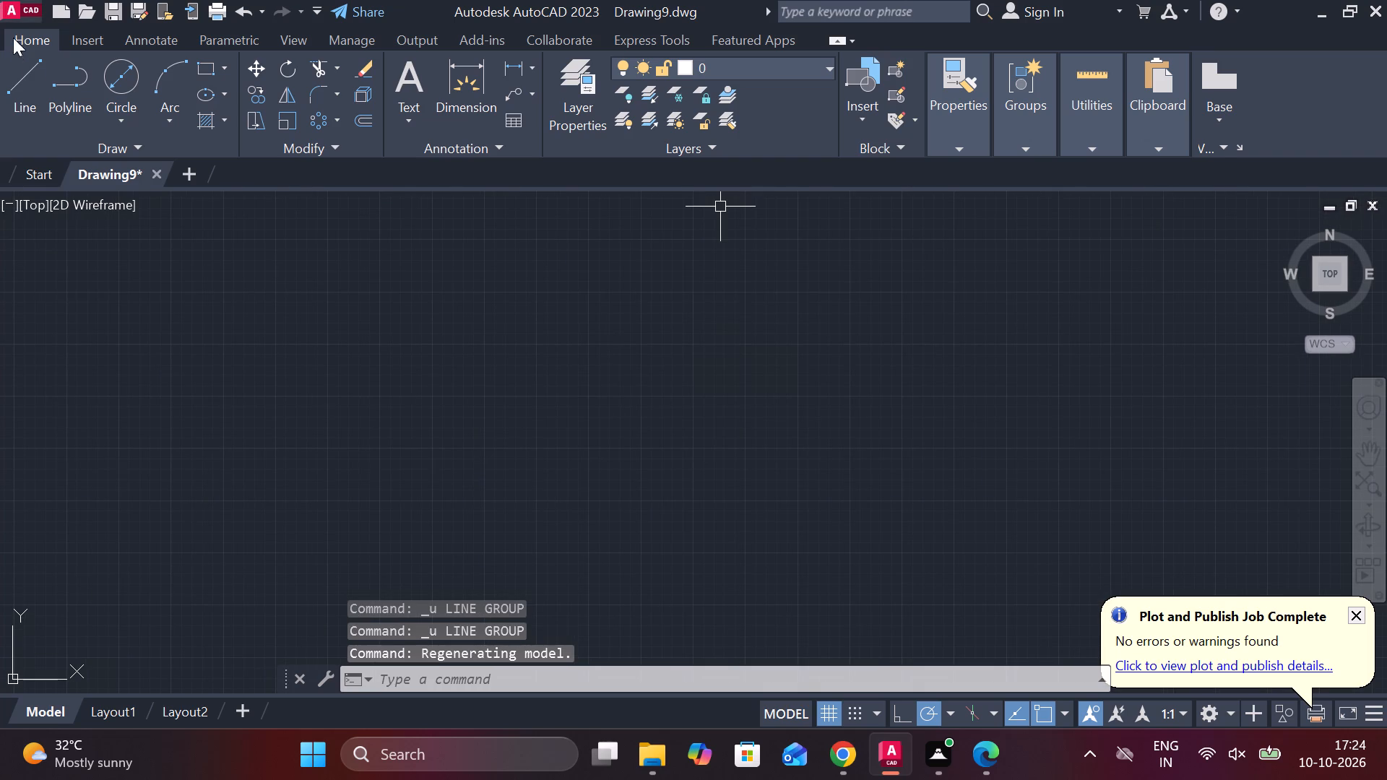
left_click(27, 87)
left_click(587, 261)
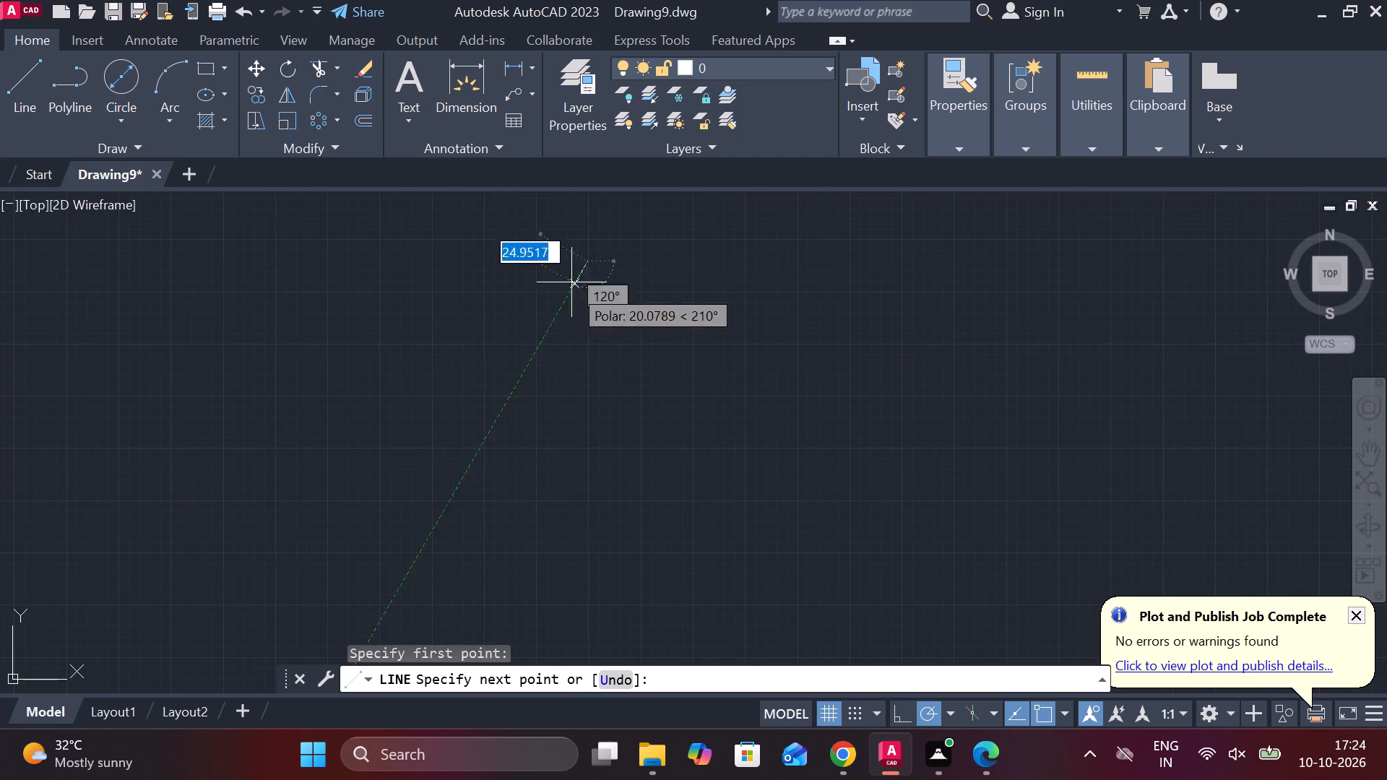
left_click(597, 613)
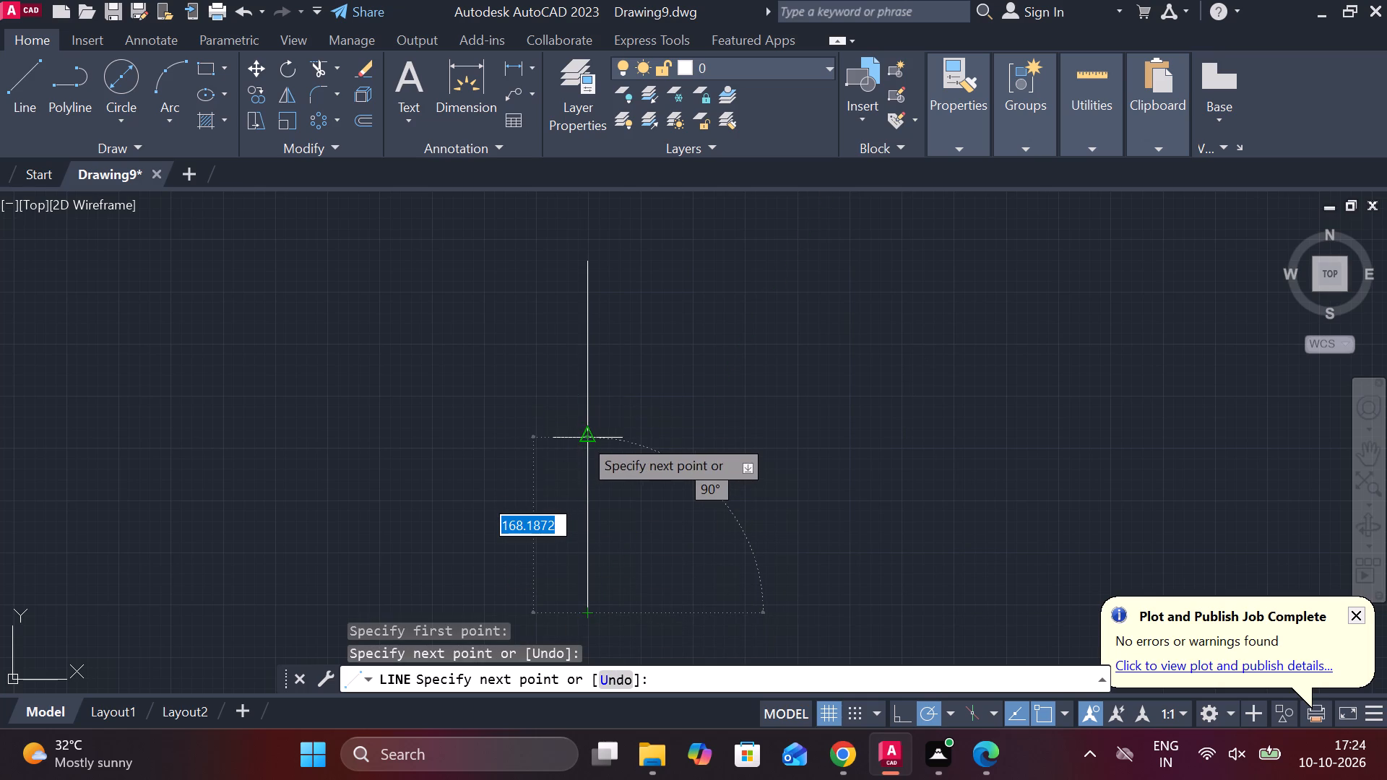
key("Escape")
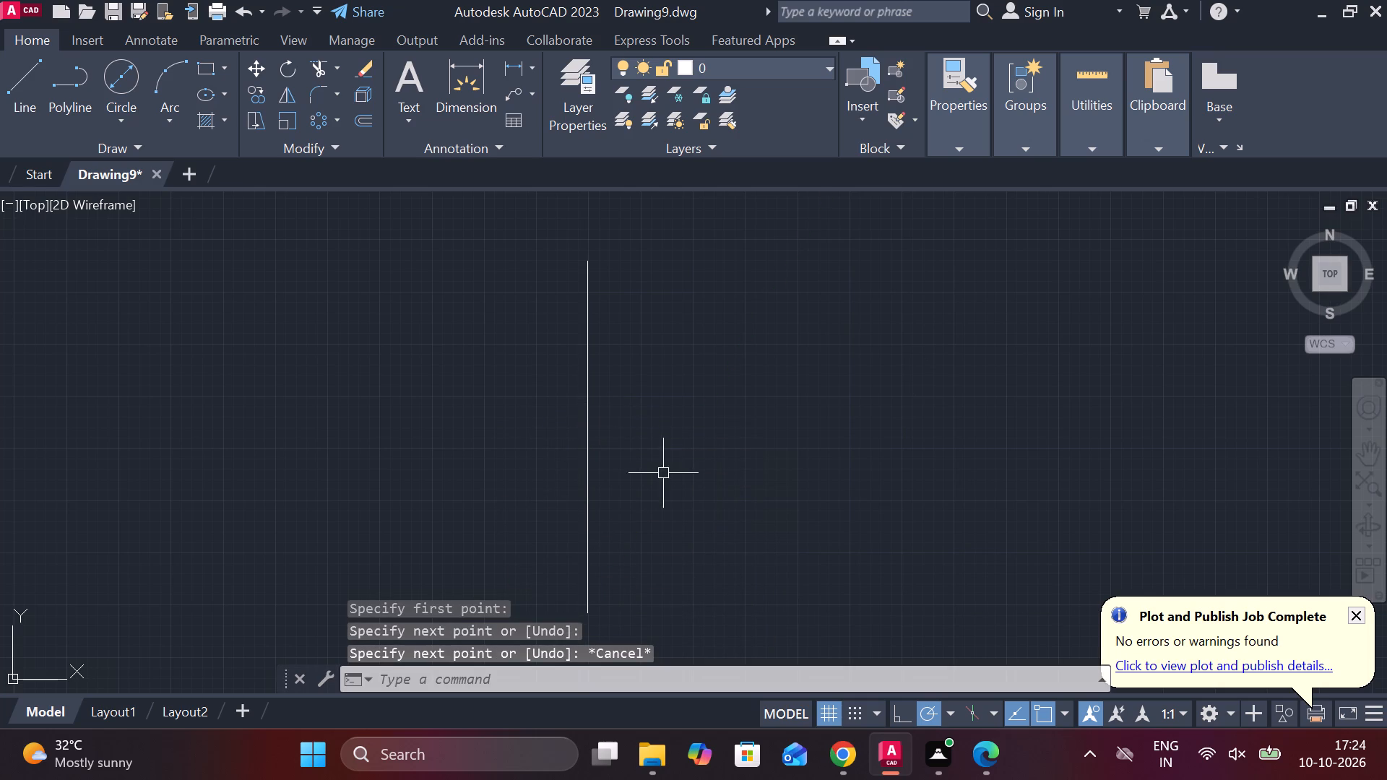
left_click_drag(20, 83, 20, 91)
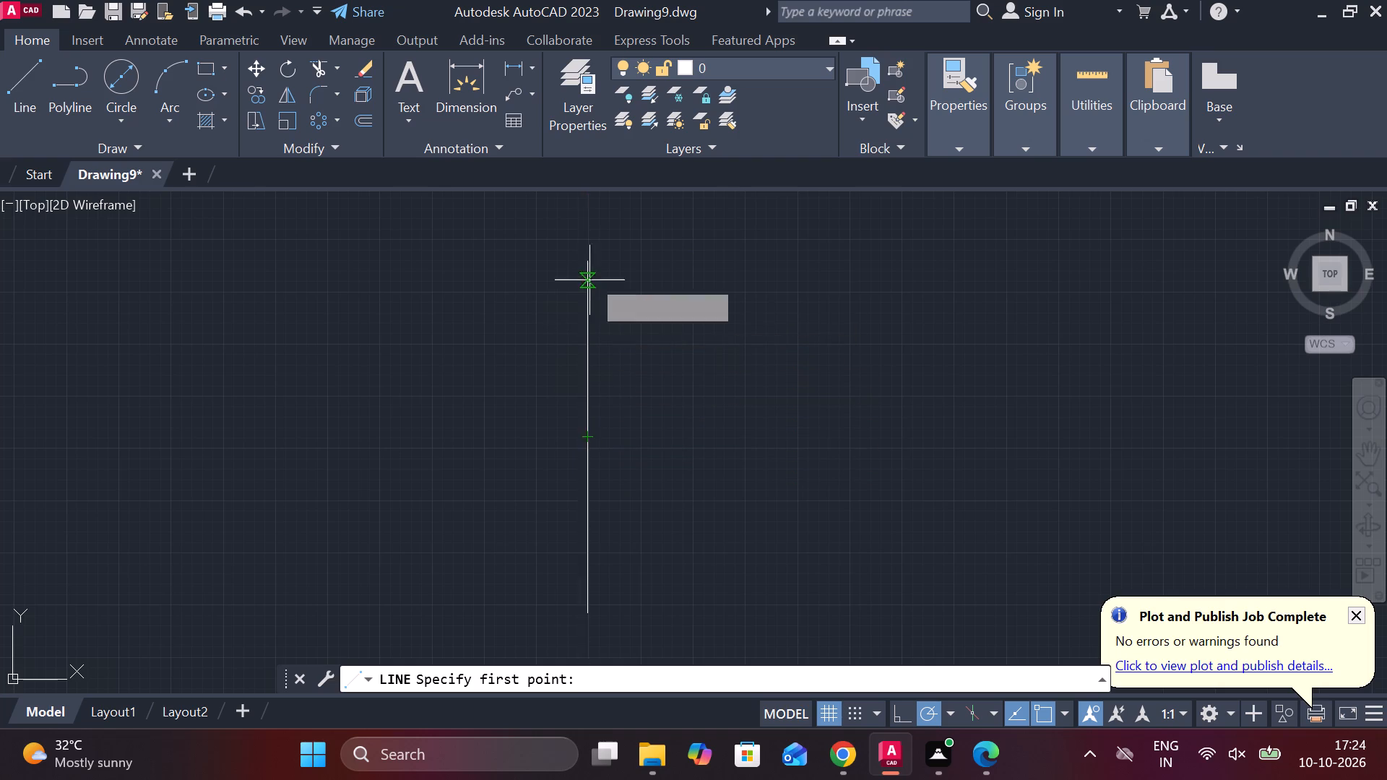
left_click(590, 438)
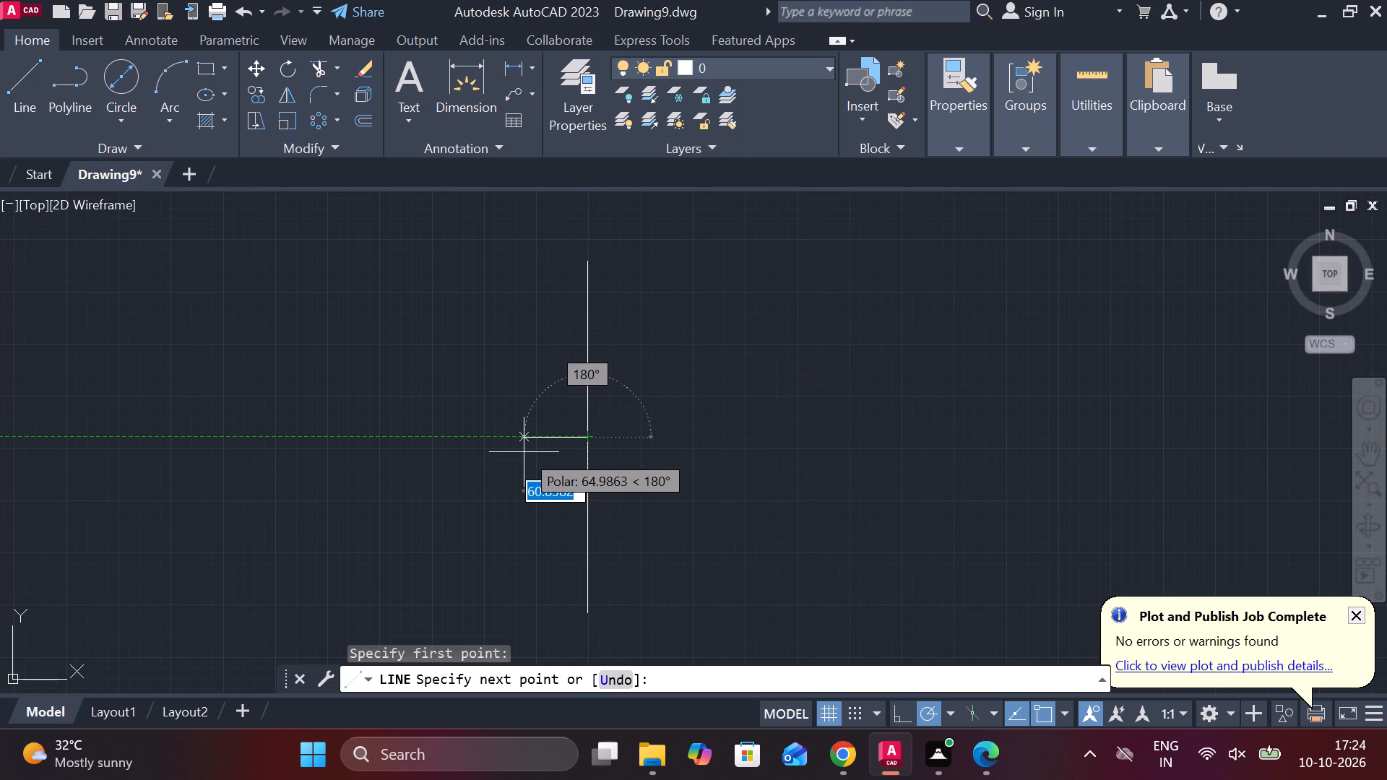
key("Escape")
Draw a horizontal line about 577 units long, crossing the vertical line at its midpoint.
left_click(13, 87)
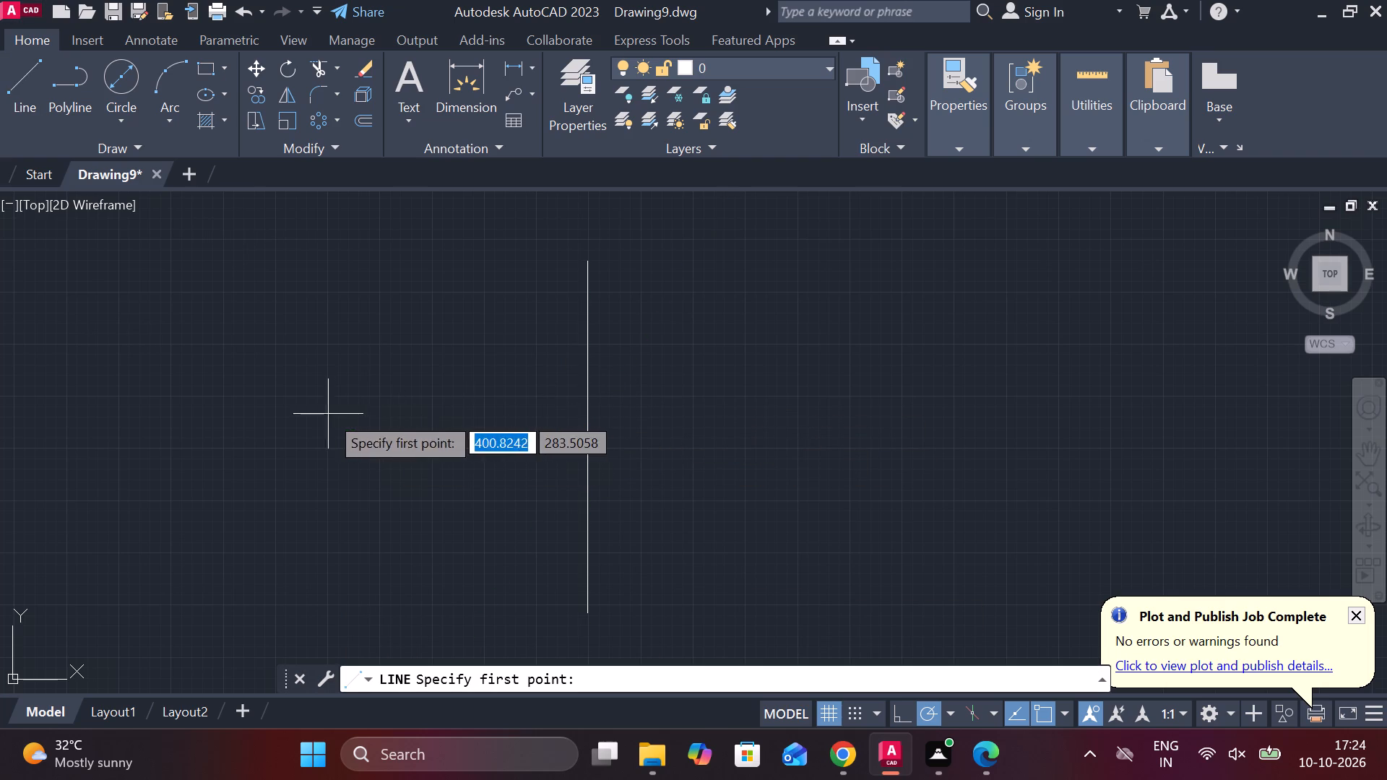
left_click(290, 438)
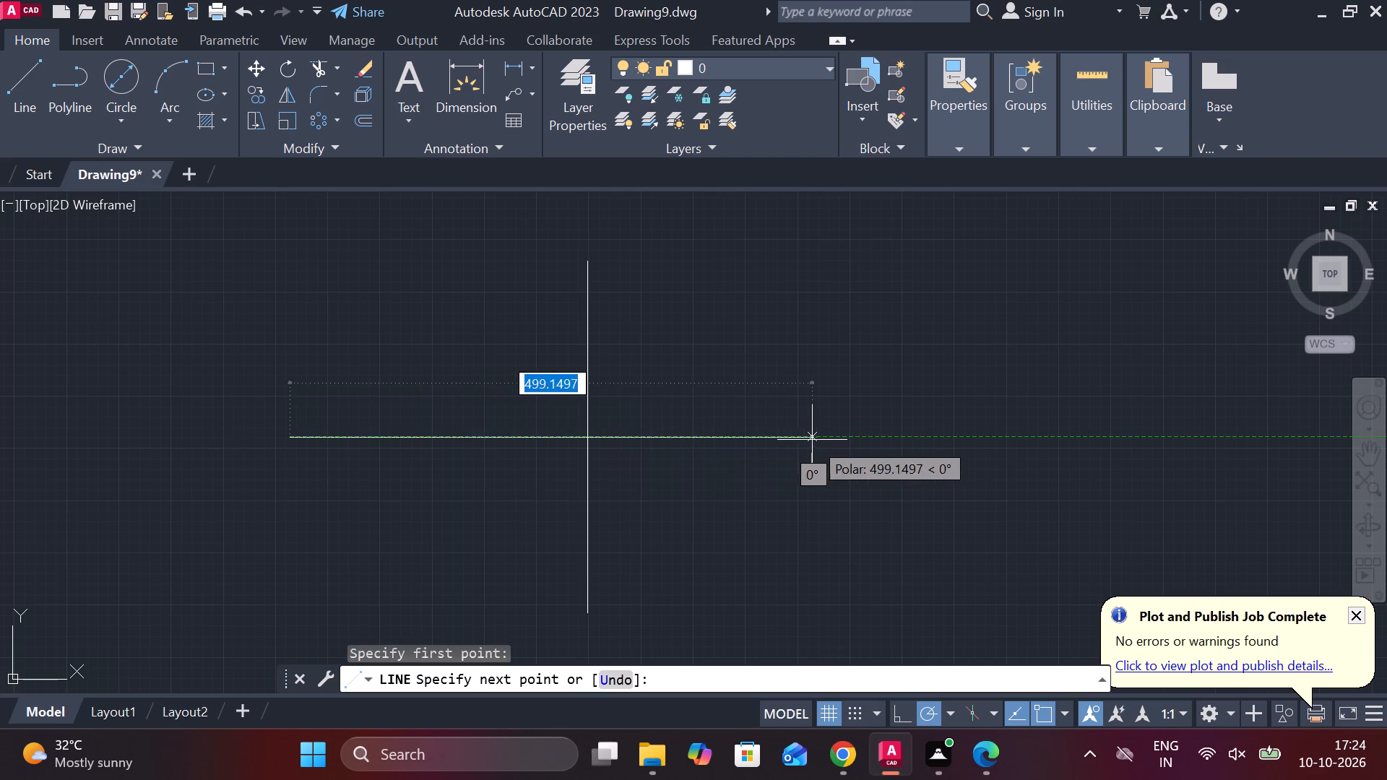
left_click(892, 434)
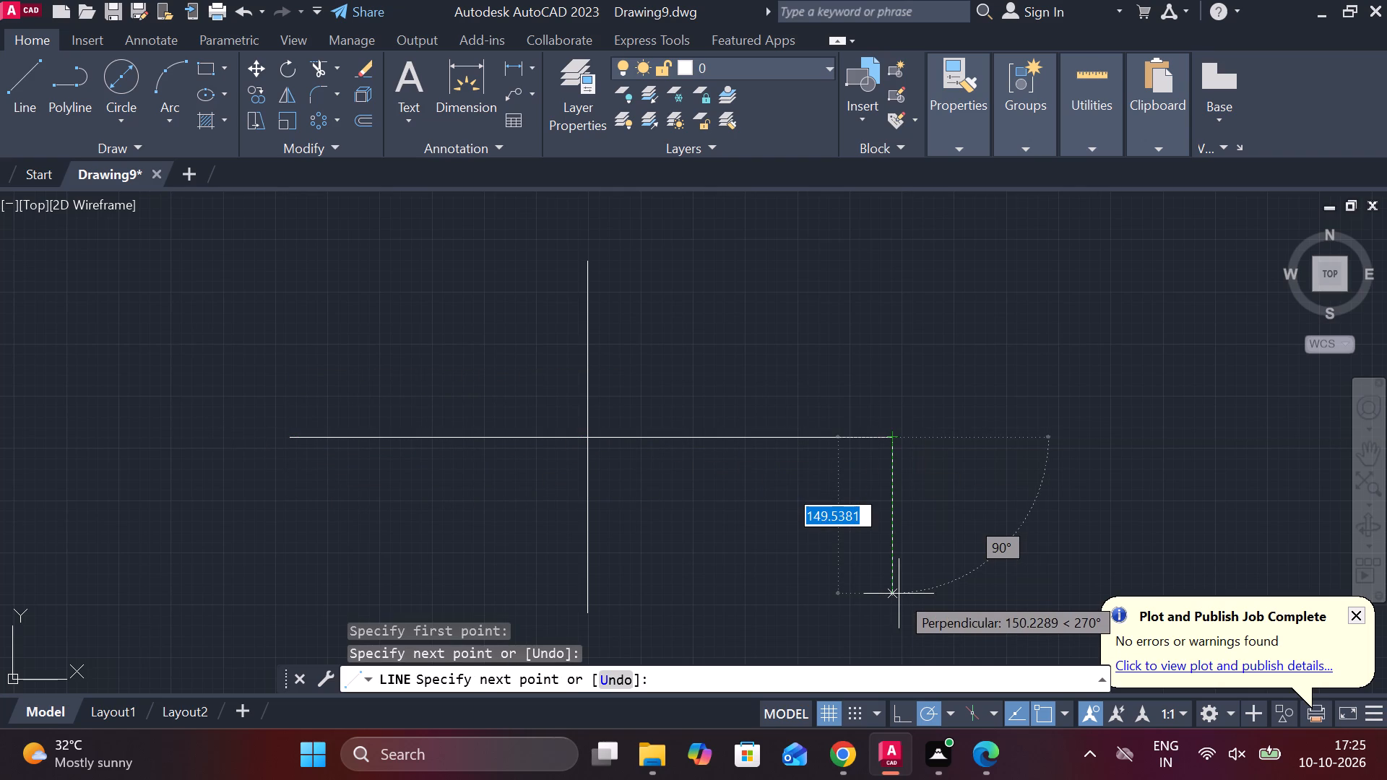
key("Escape")
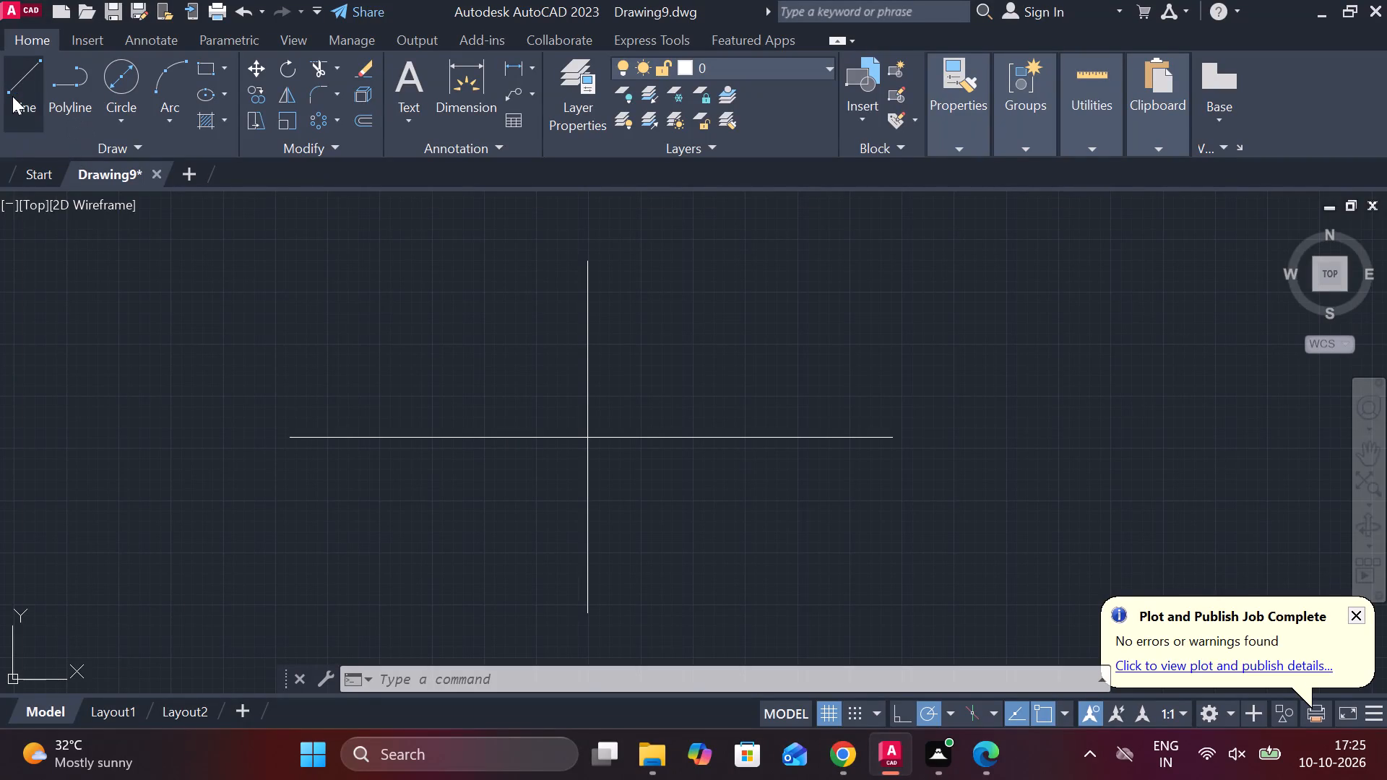
From the centre line intersection, draw connected line segments: 25 units down, 20 to the right, 50 up and 20 back to the left.
left_click_drag(12, 96, 19, 103)
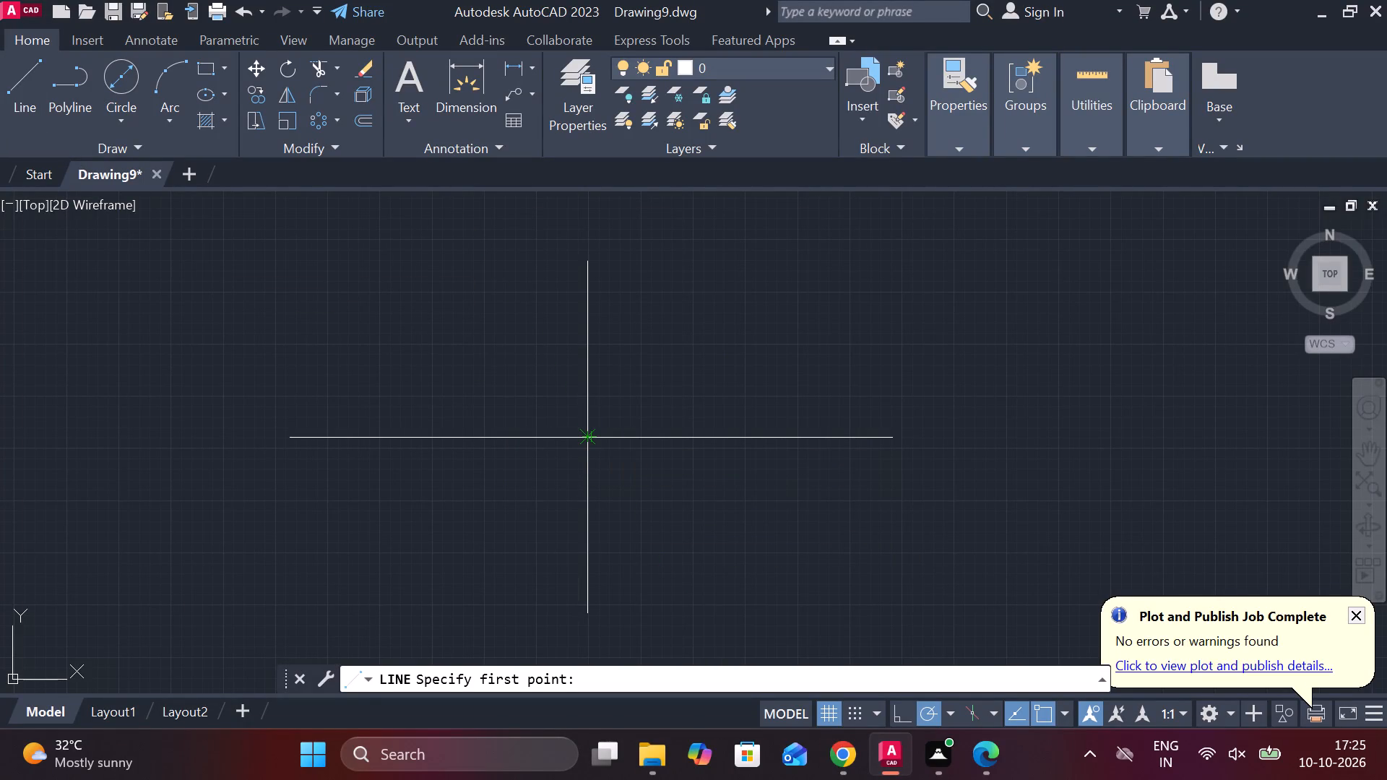
left_click(589, 438)
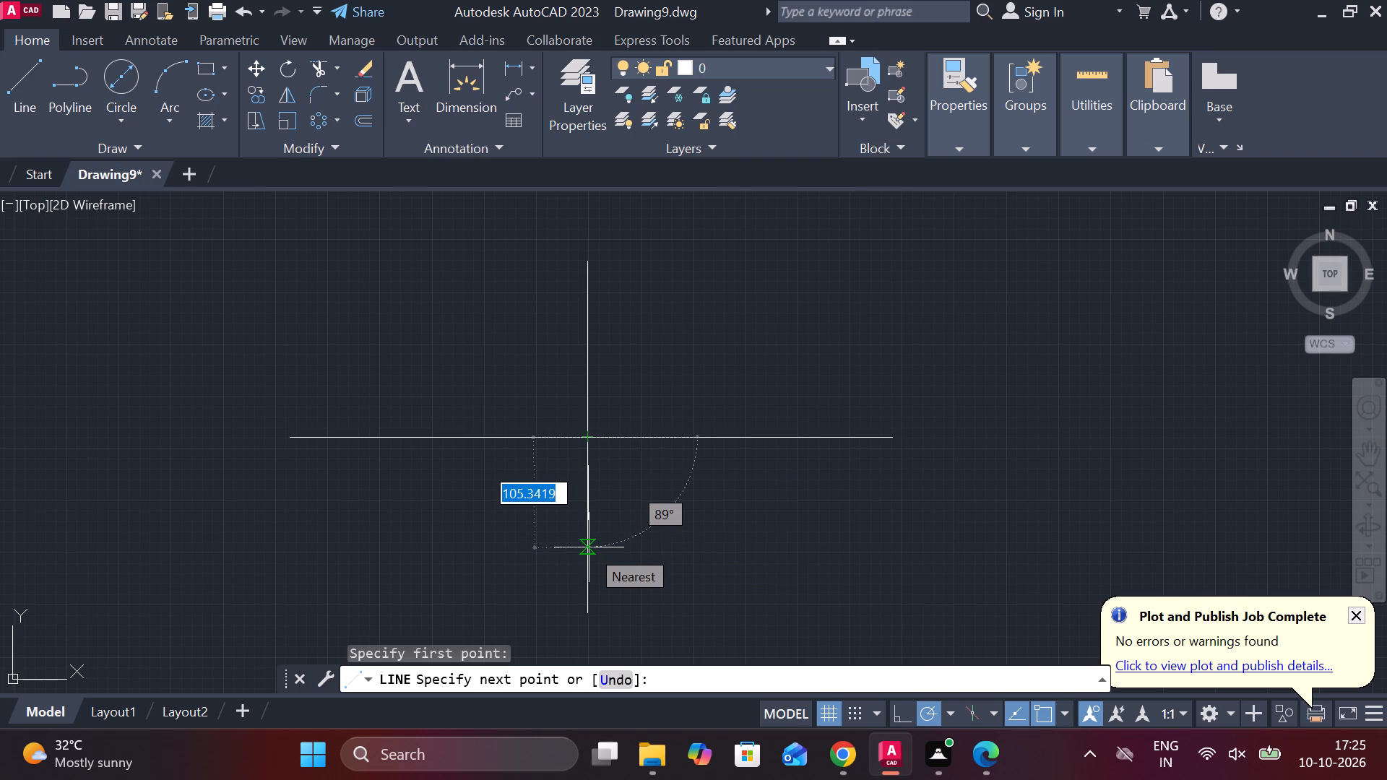
key("2")
key("5")
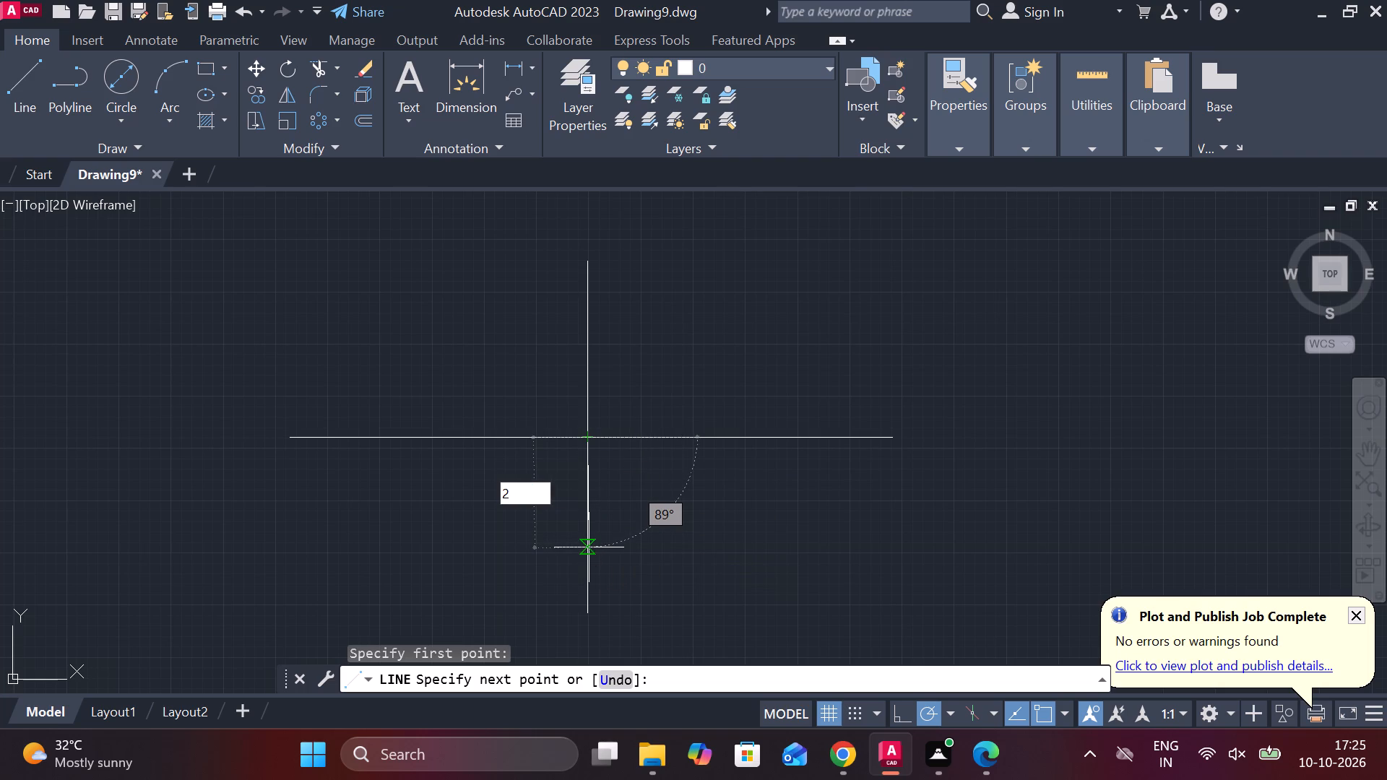
key("Return")
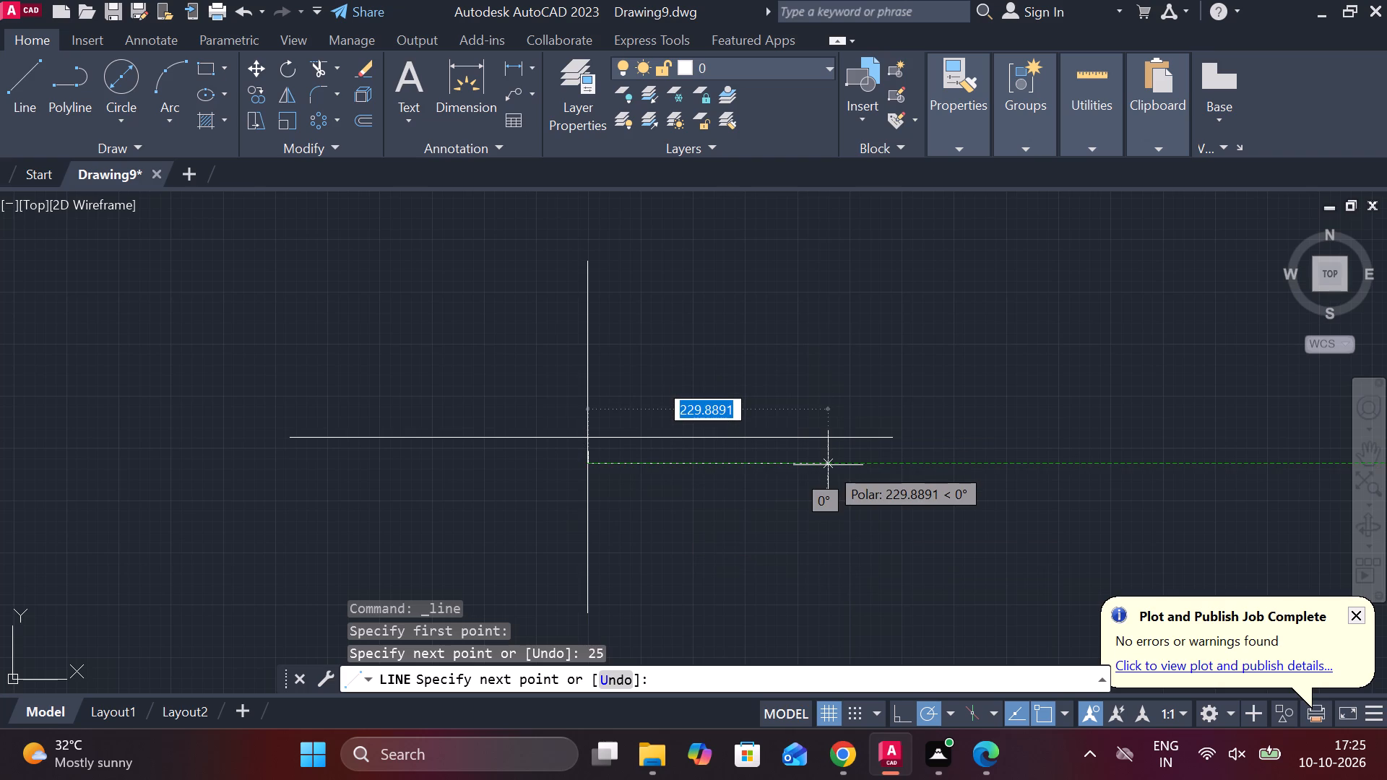
key("2")
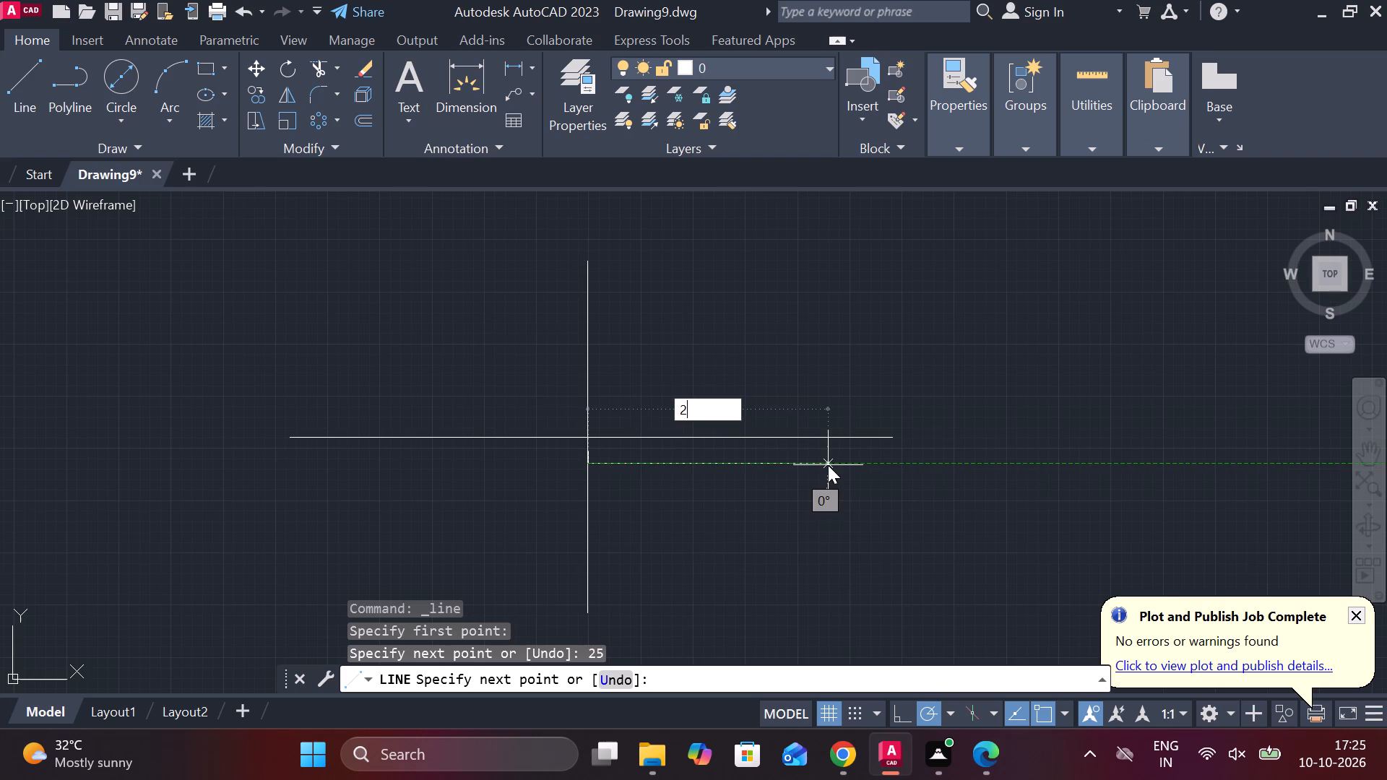
key("0")
key("Return")
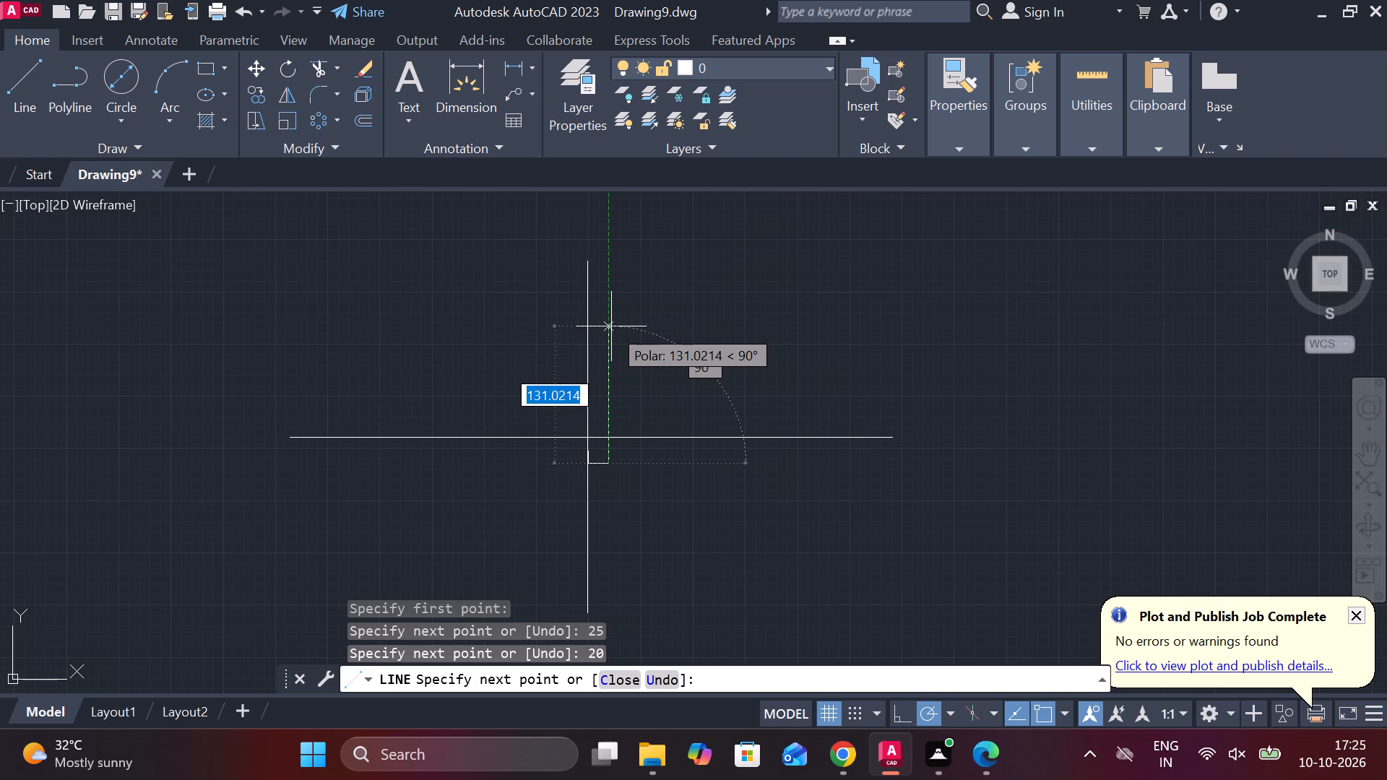
key("5")
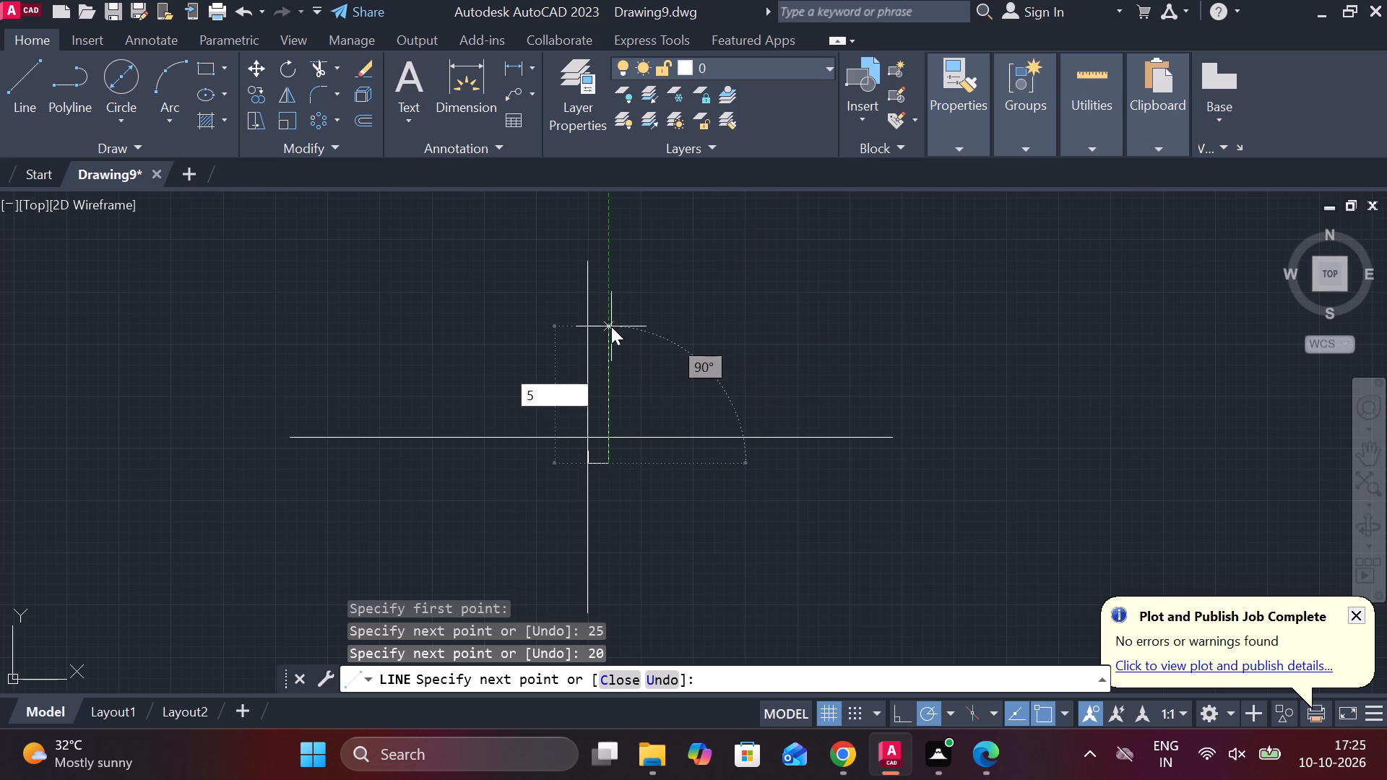
key("0")
key("Return")
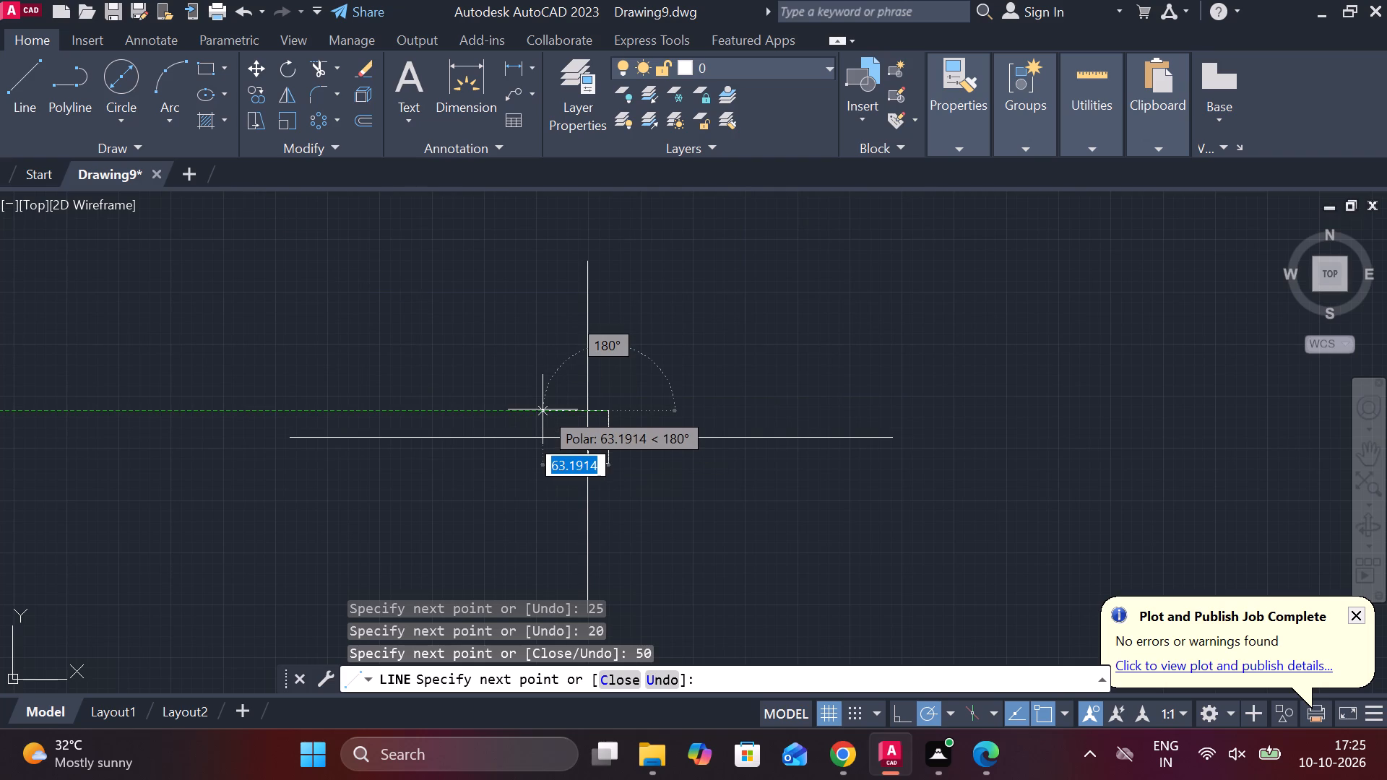
key("2")
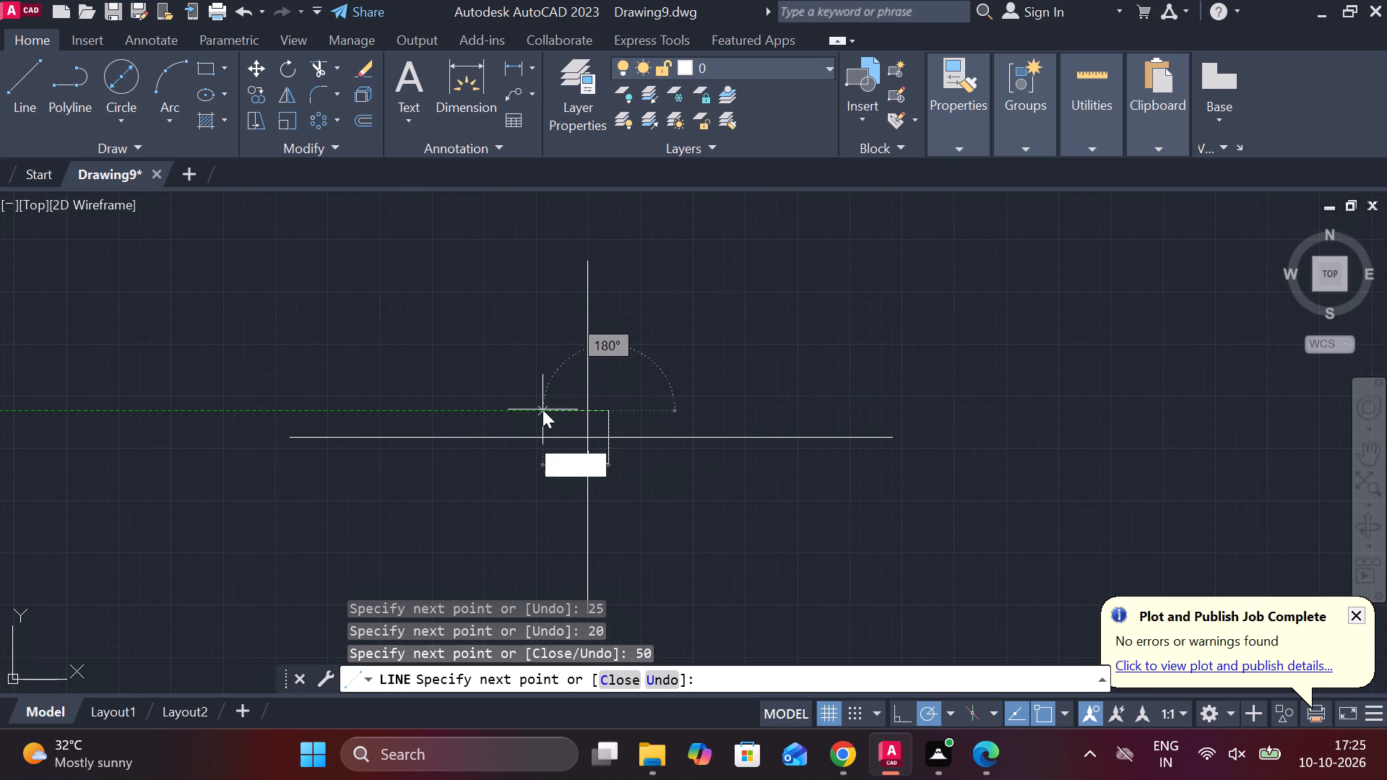
key("0")
key("Return")
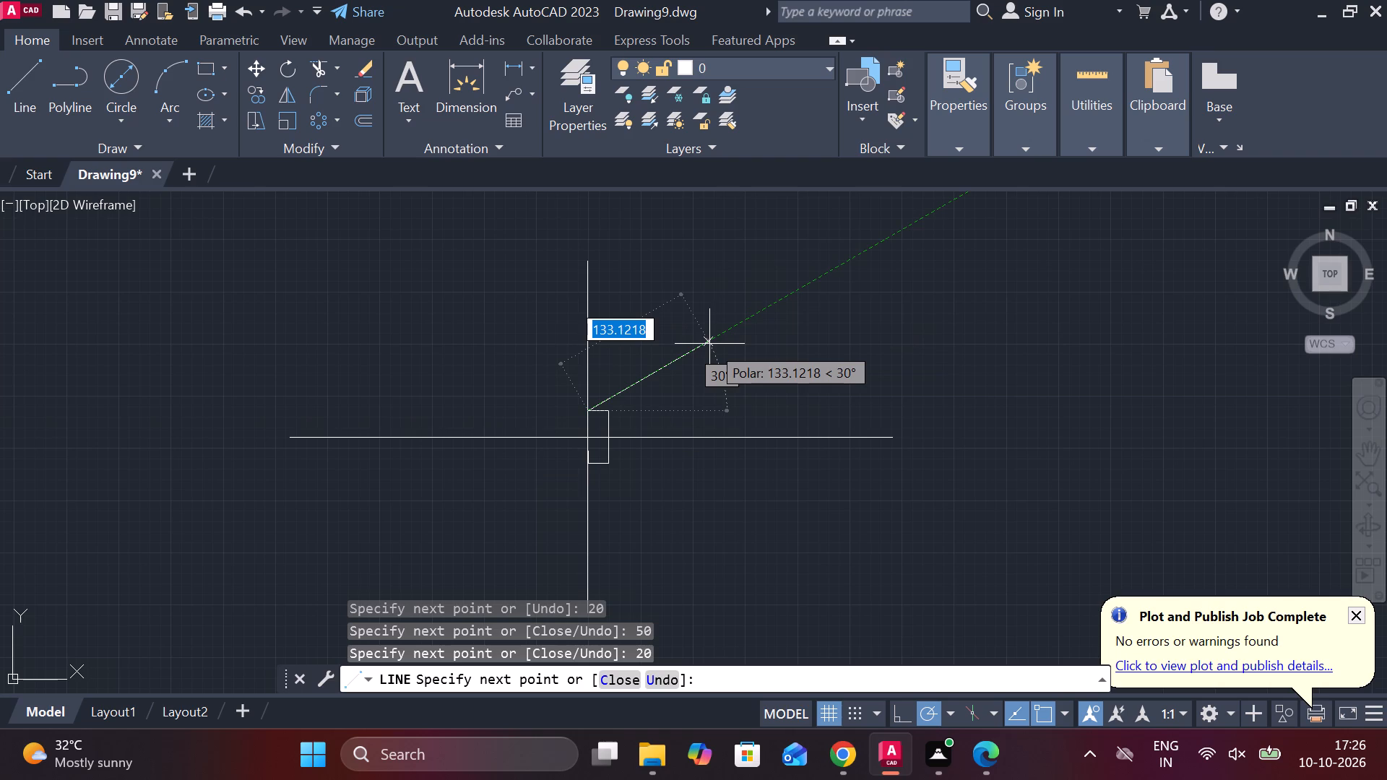
key("Escape")
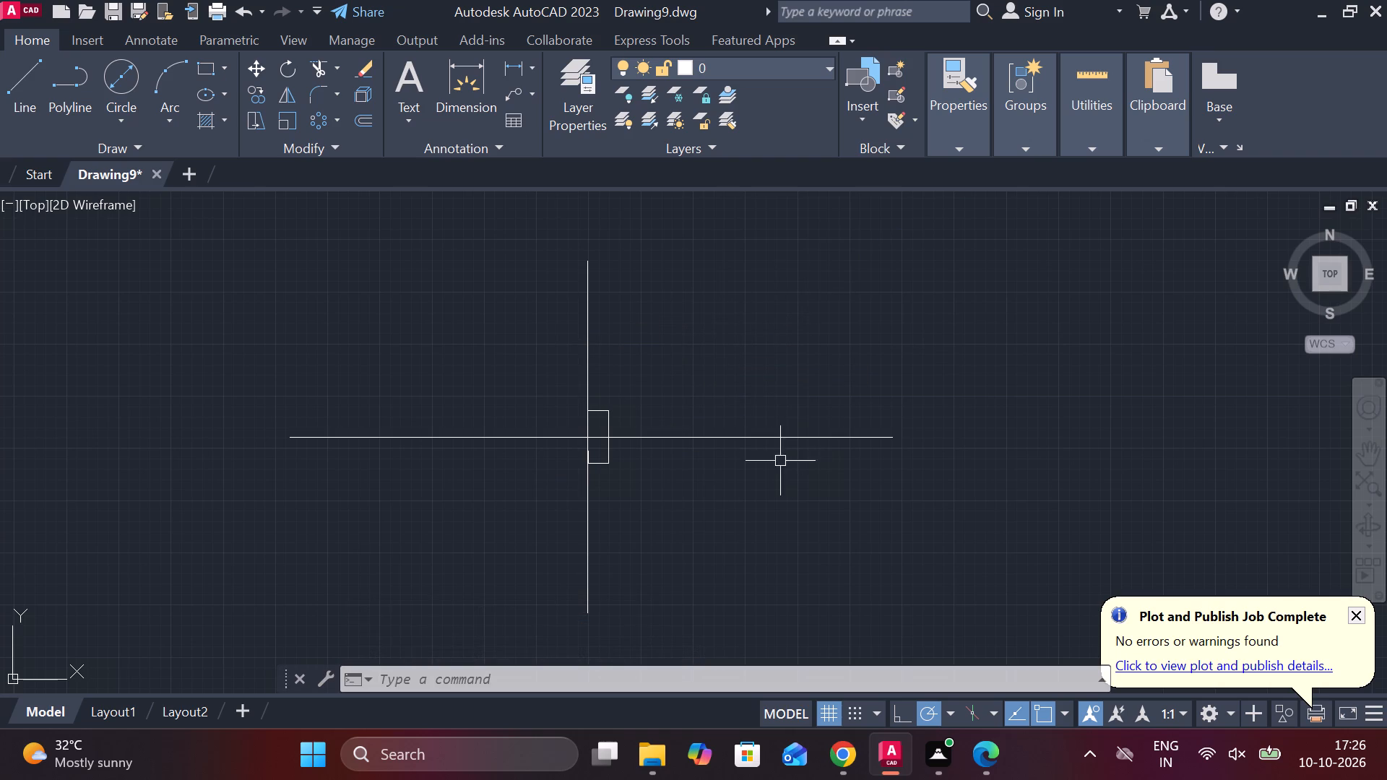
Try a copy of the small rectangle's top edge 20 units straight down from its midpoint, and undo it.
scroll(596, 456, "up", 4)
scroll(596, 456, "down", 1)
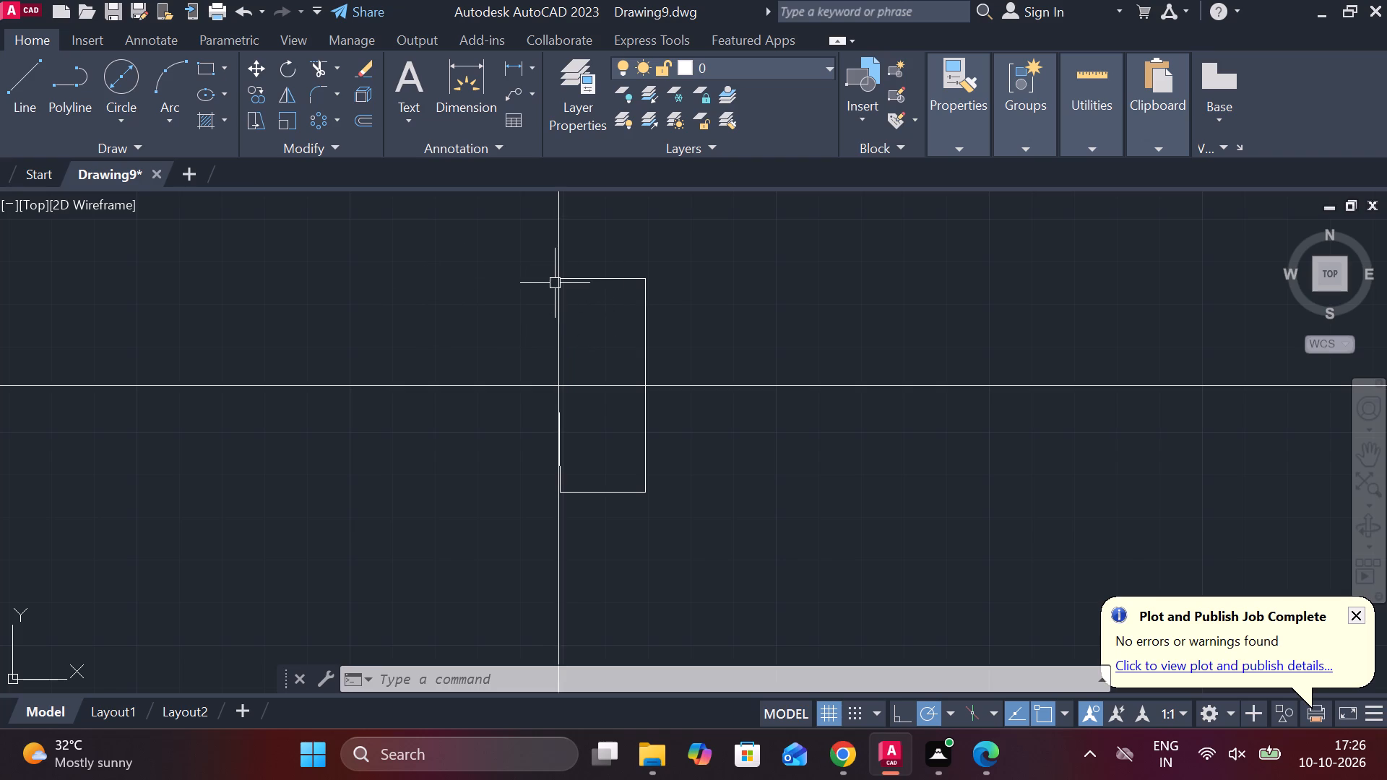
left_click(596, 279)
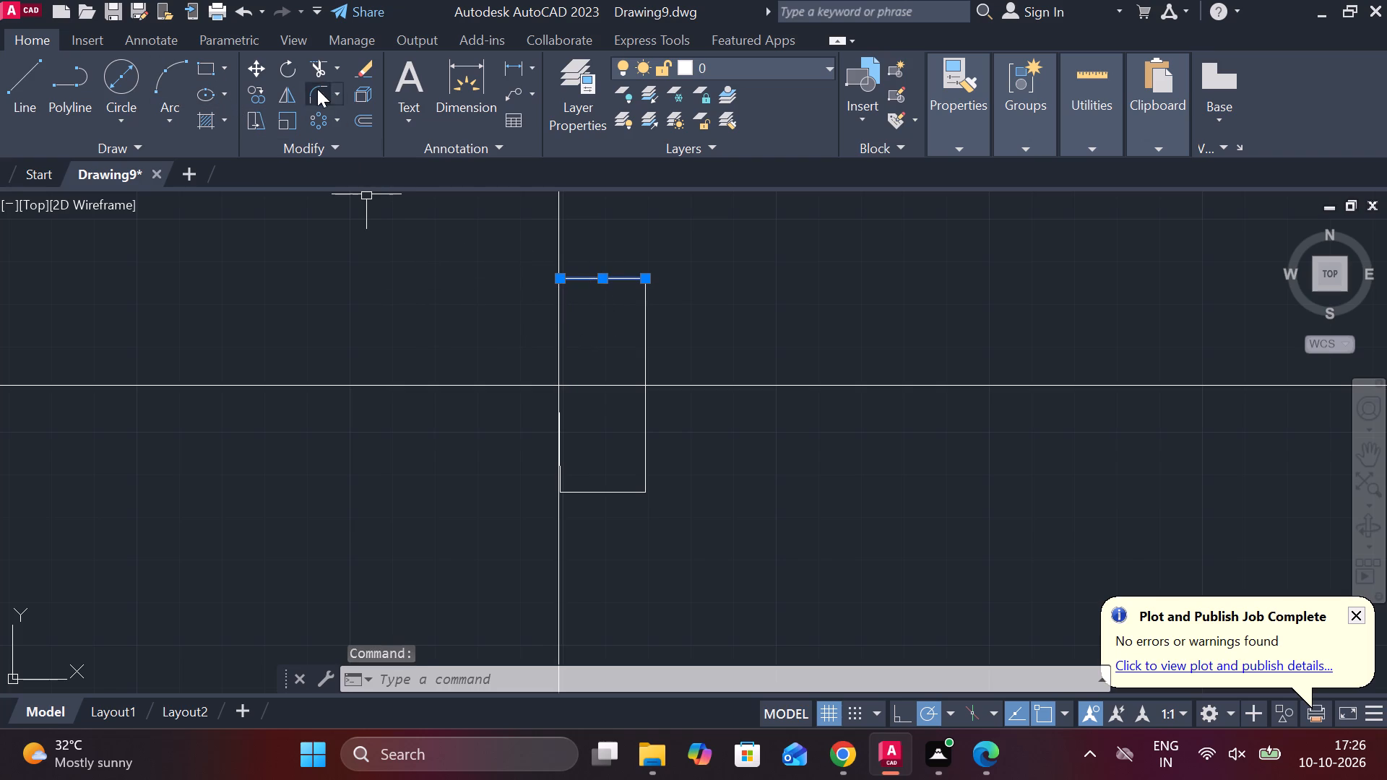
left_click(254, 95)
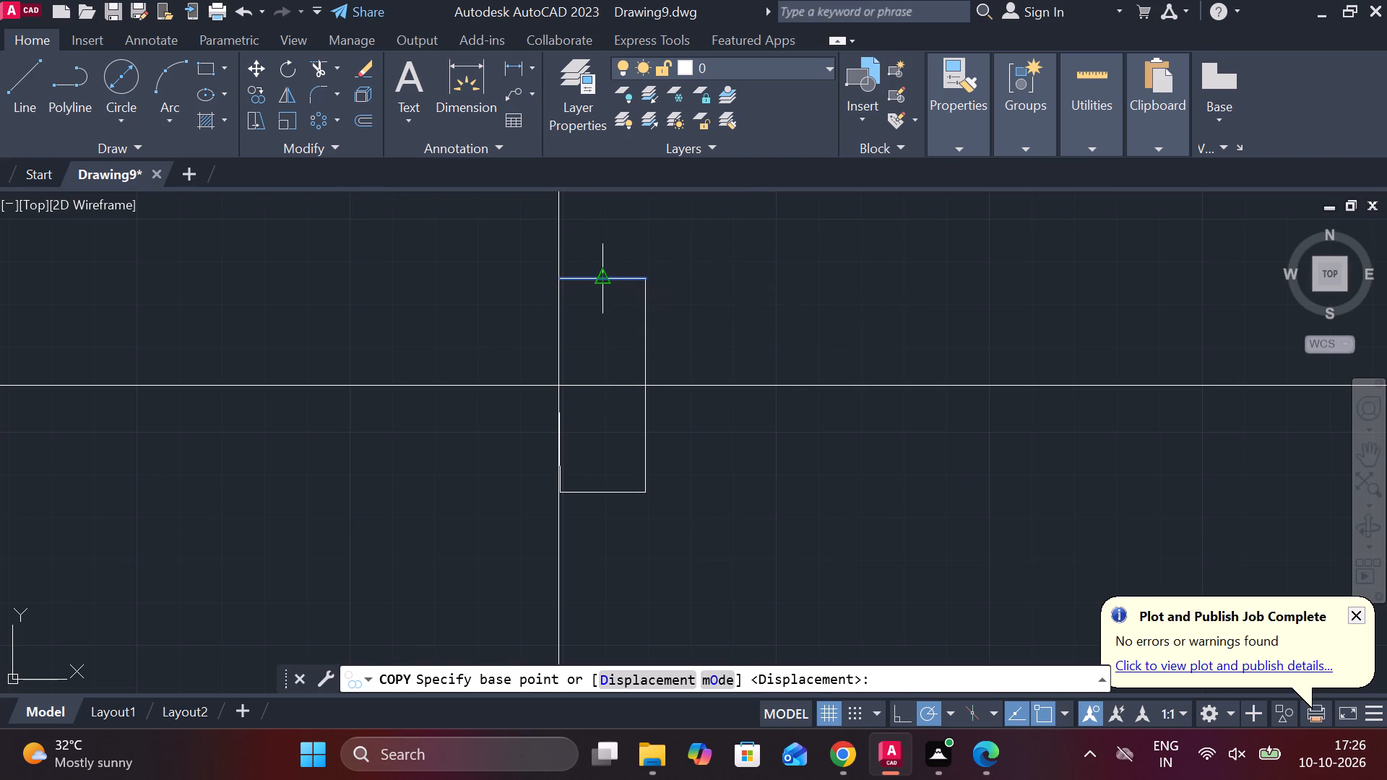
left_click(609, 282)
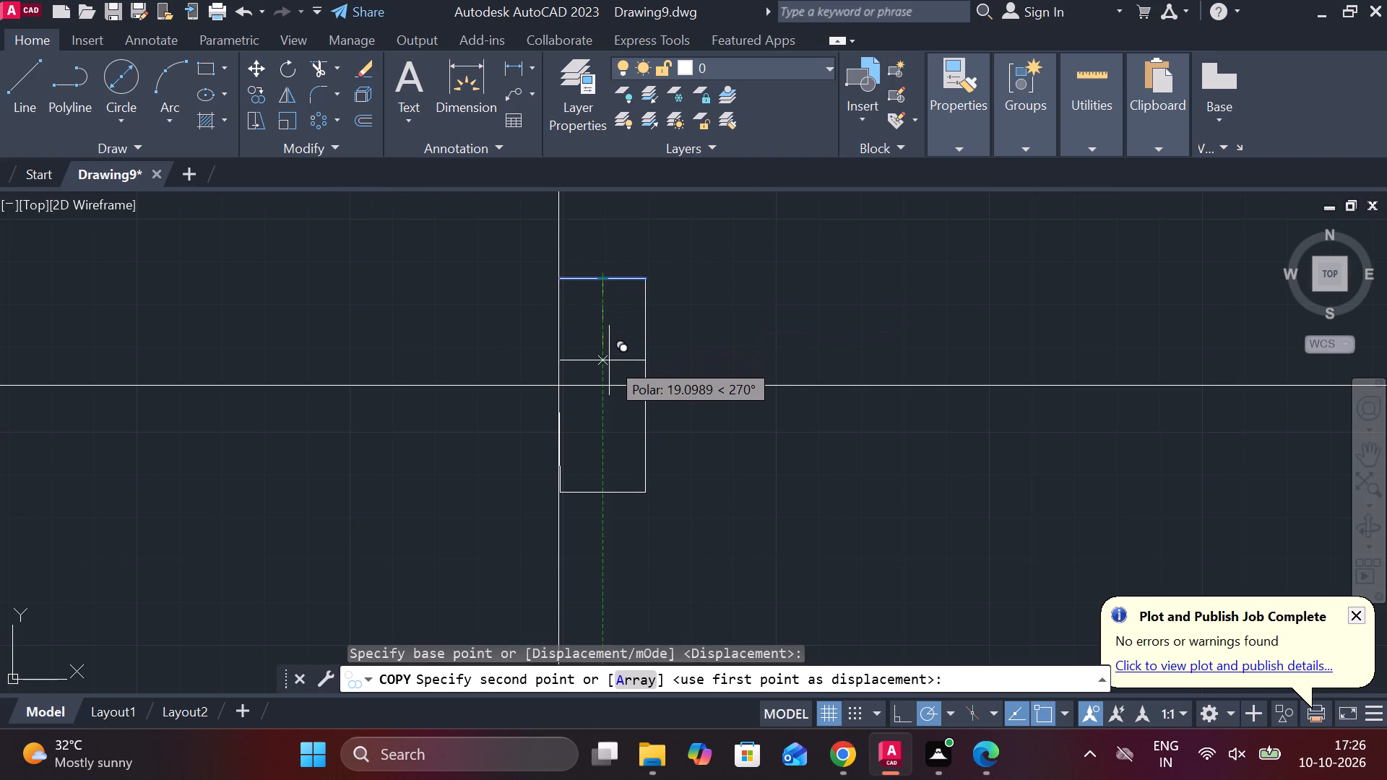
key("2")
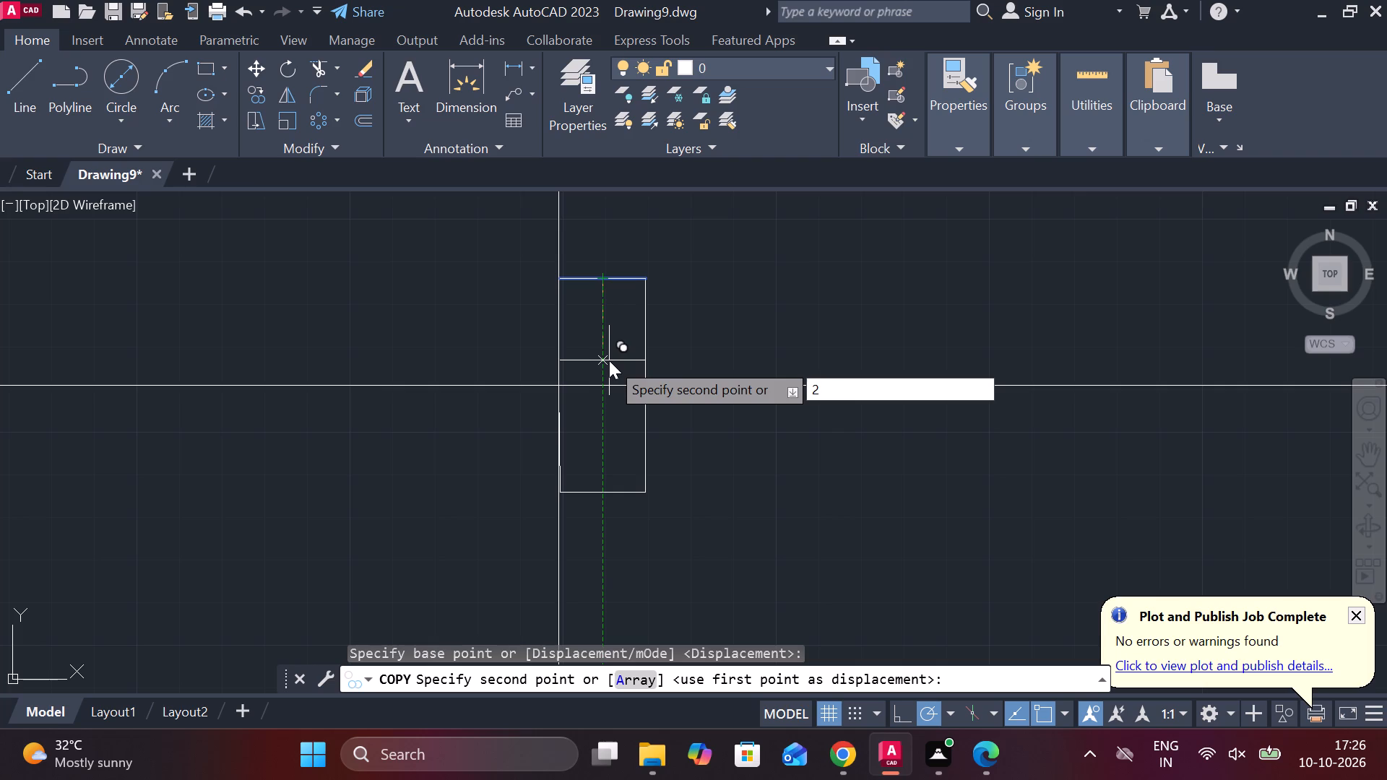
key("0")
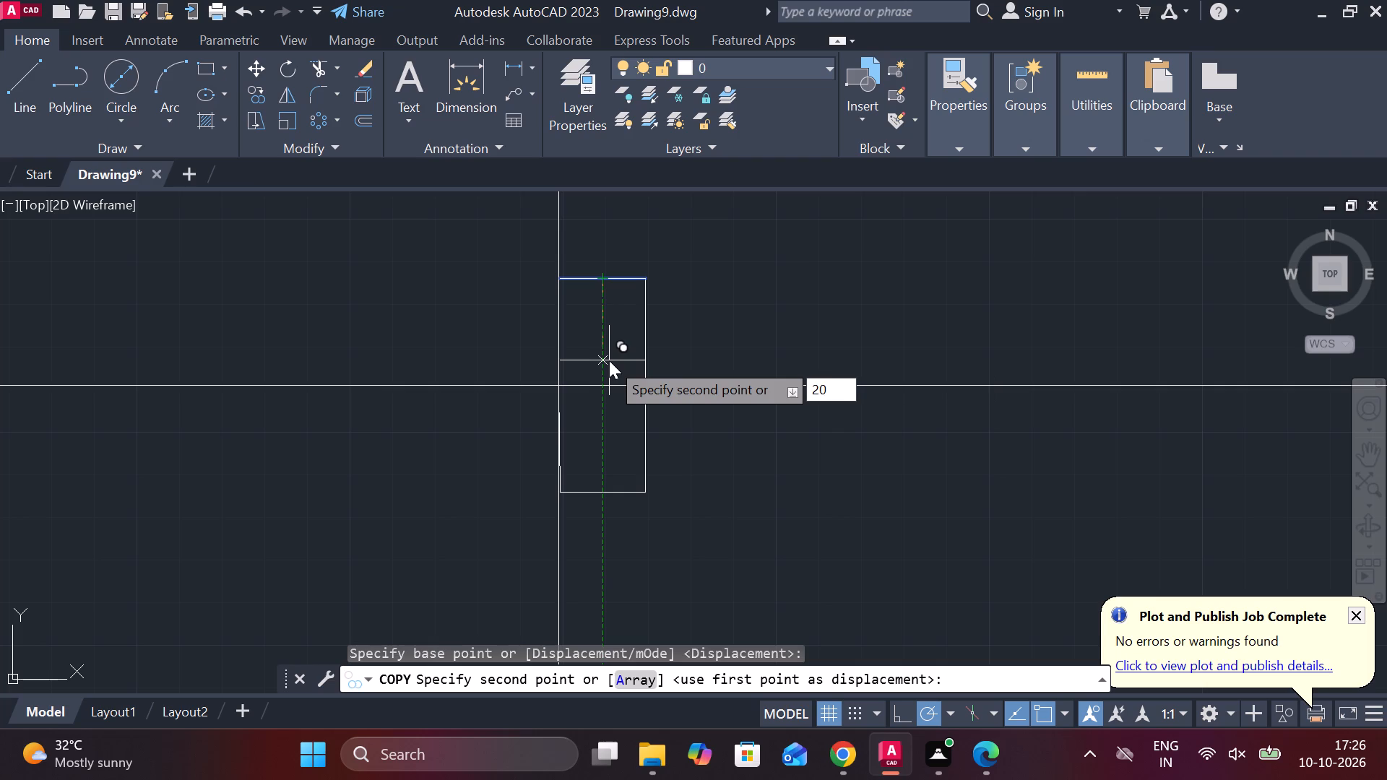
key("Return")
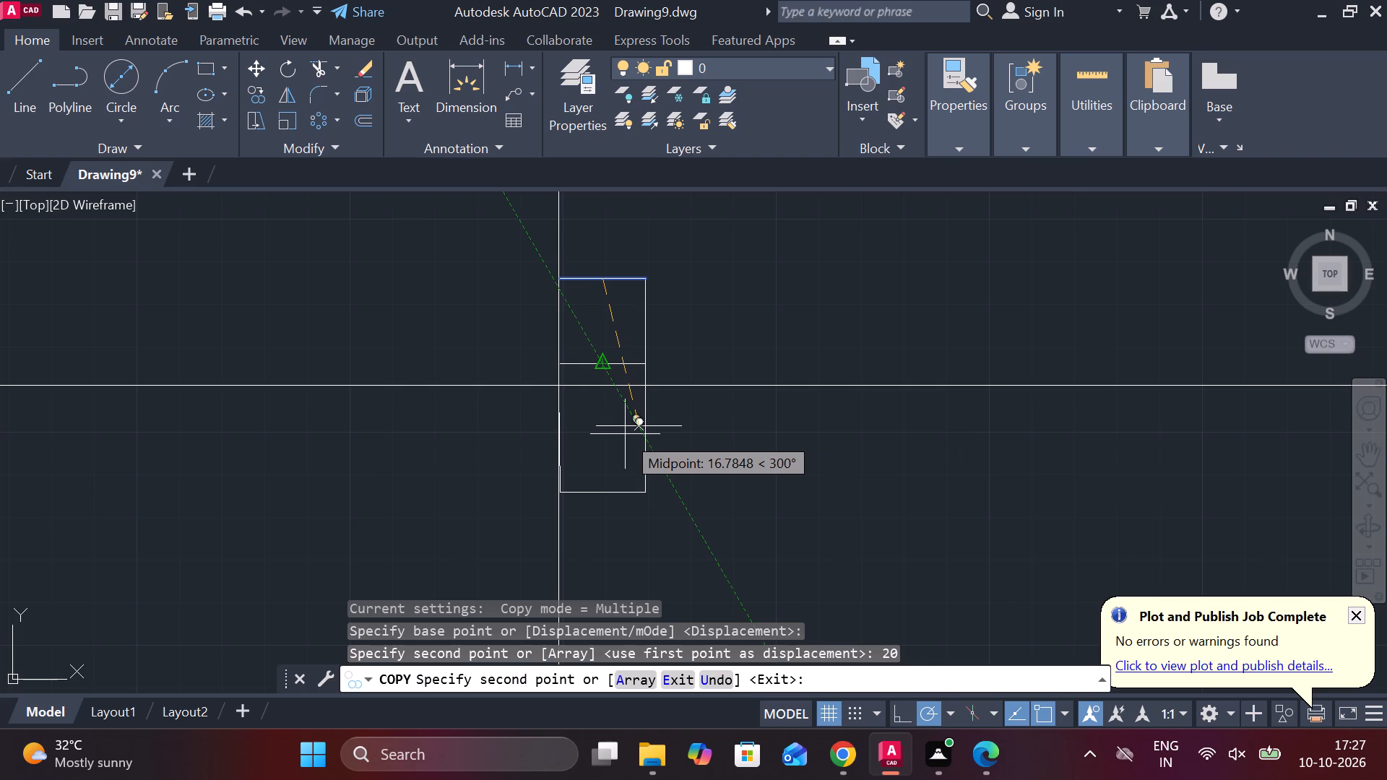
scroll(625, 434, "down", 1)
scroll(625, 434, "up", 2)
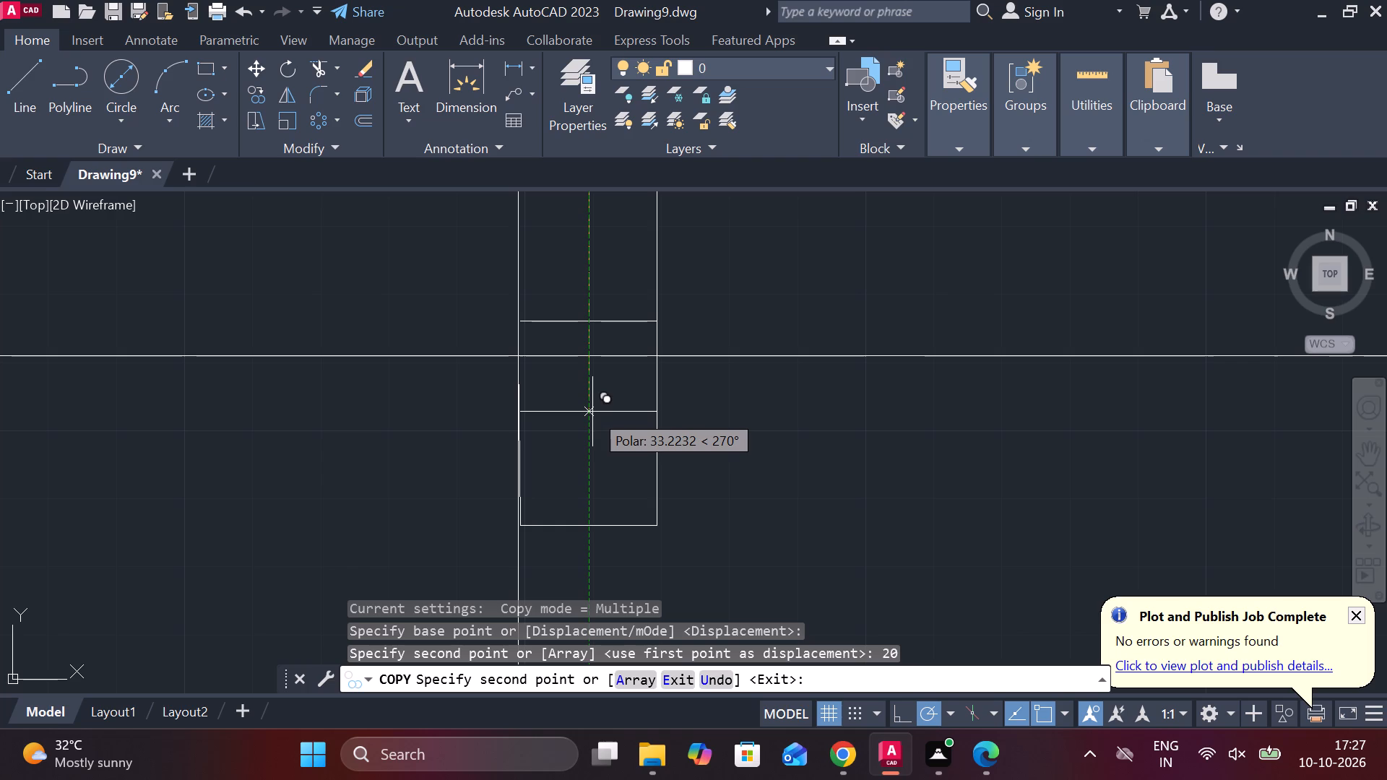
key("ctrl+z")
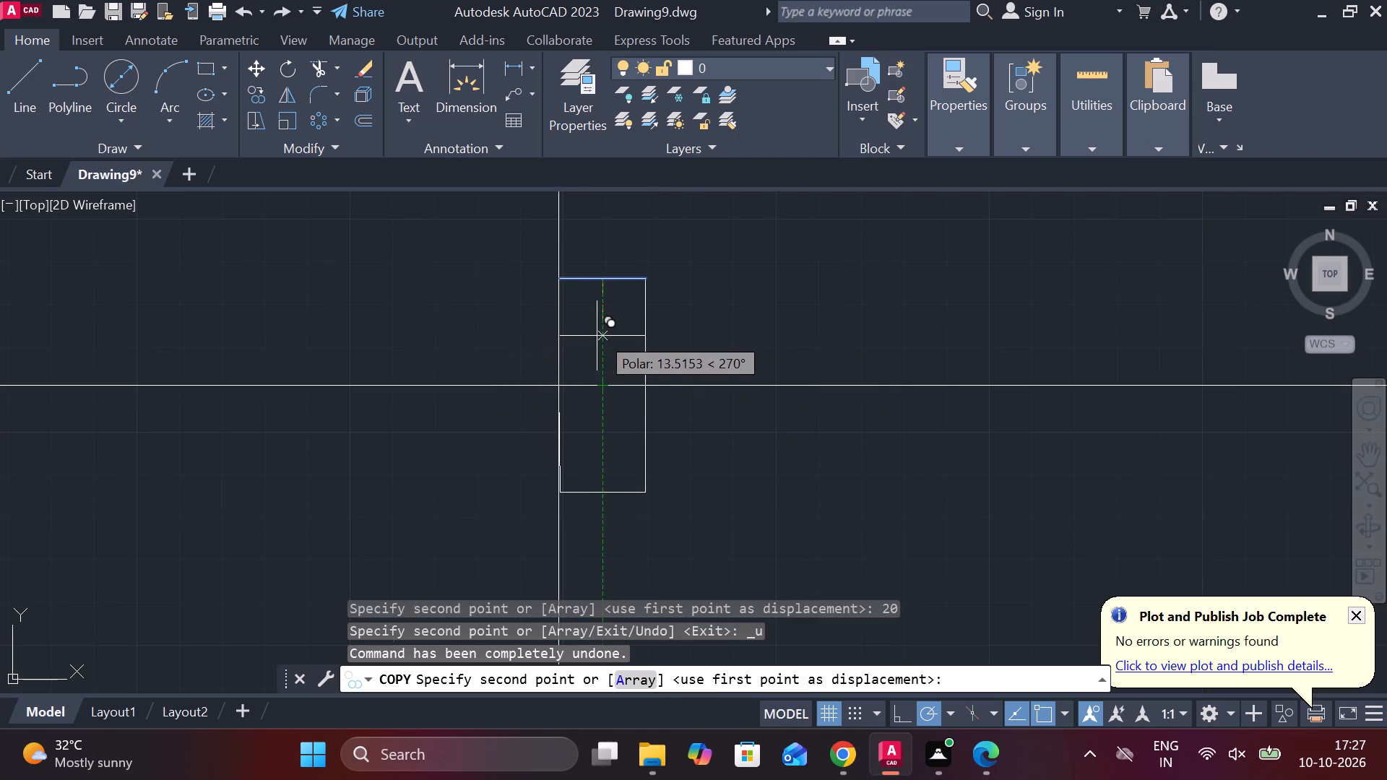
Copy the rectangle's top edge straight down from its midpoint at distances of 10 and 40 units.
key("1")
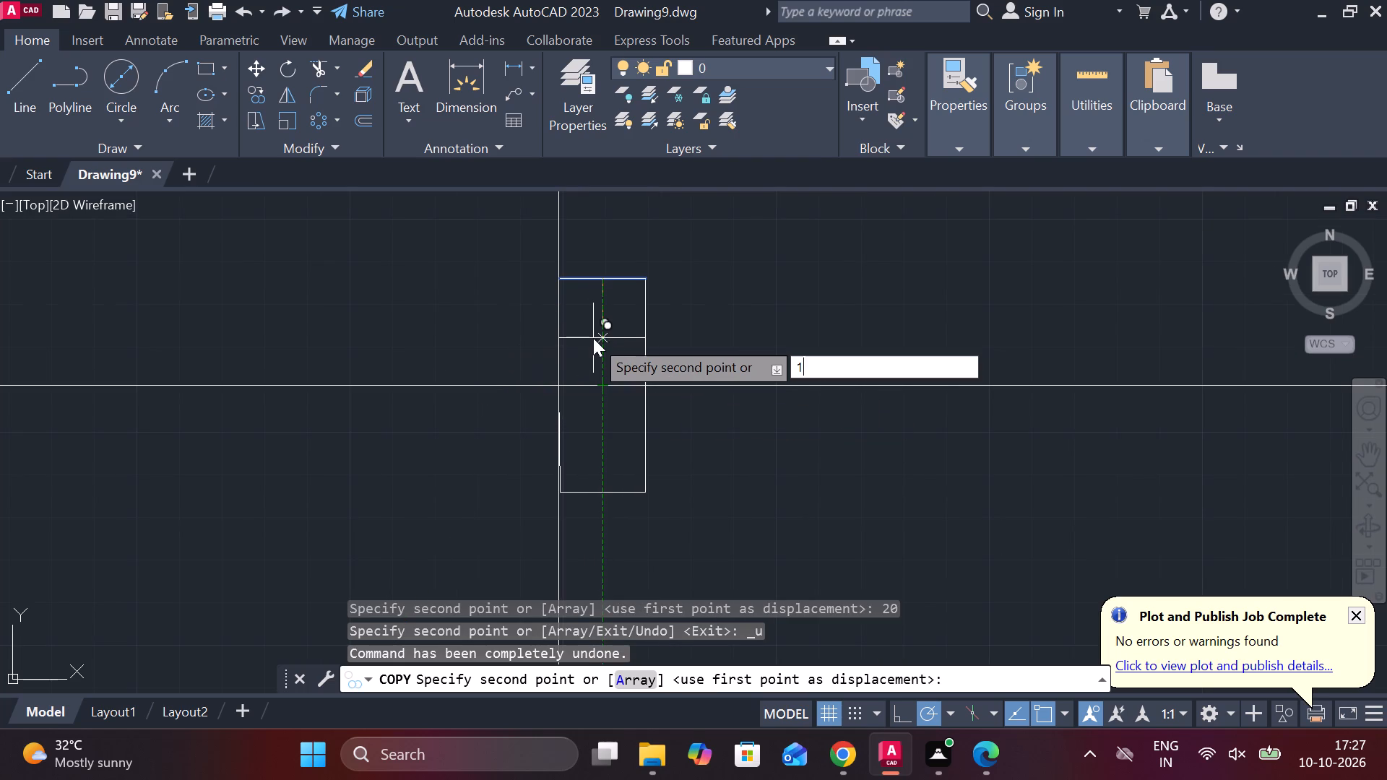
key("0")
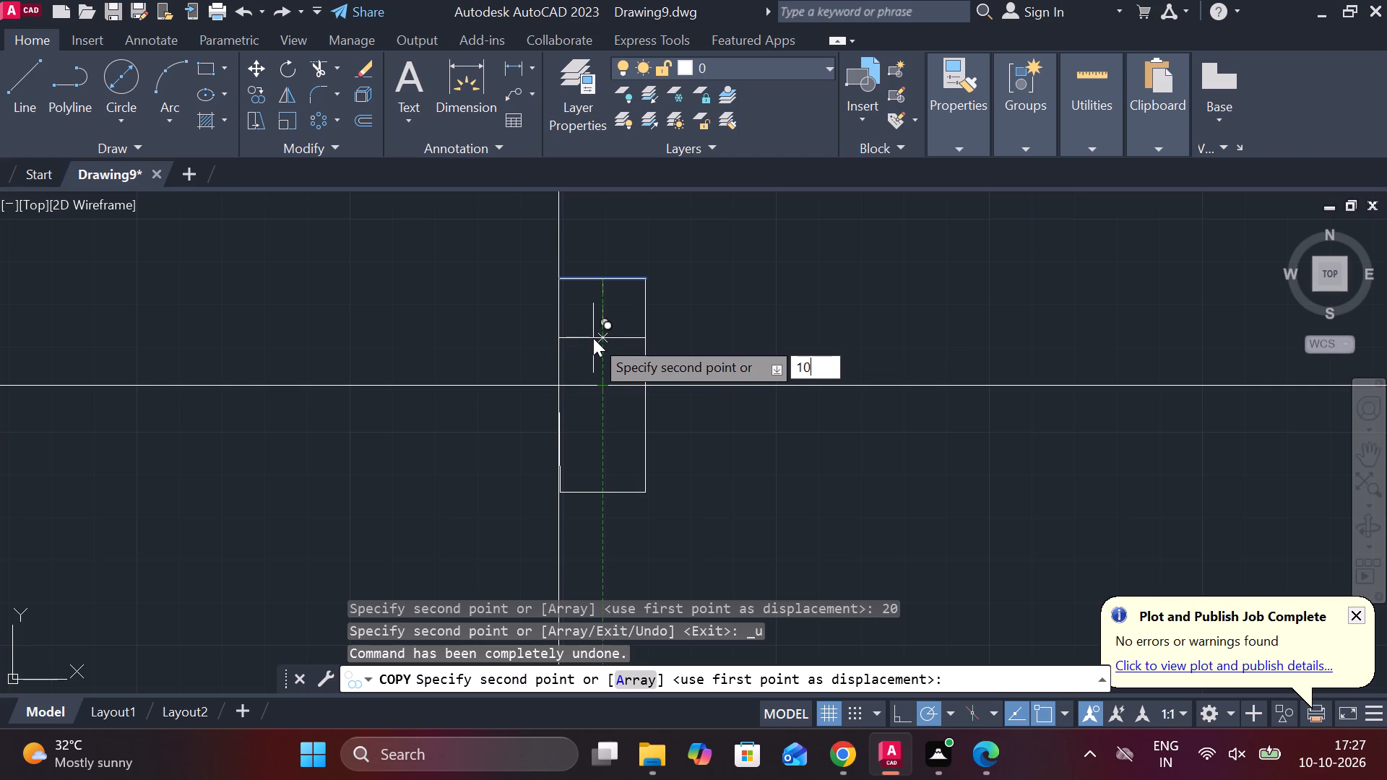
key("Return")
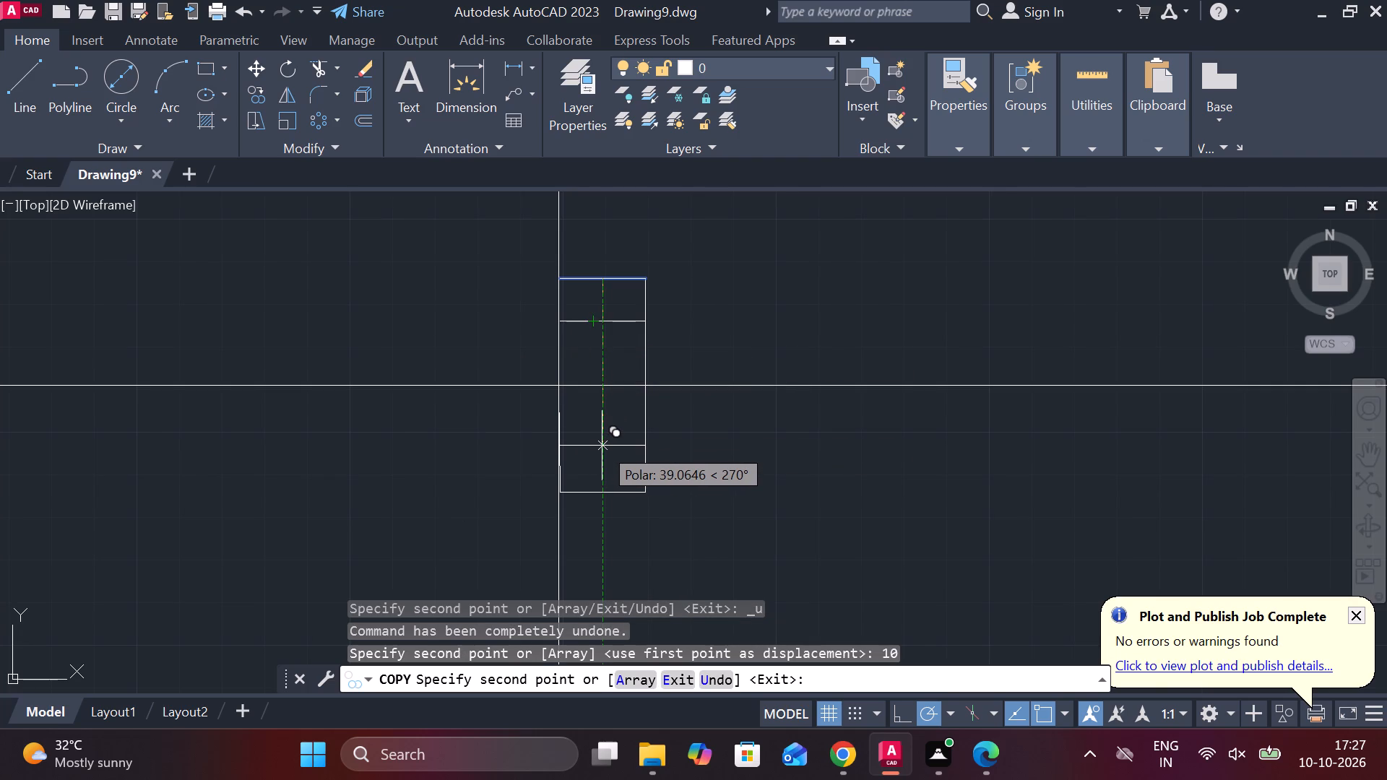
key("4")
key("0")
key("Return")
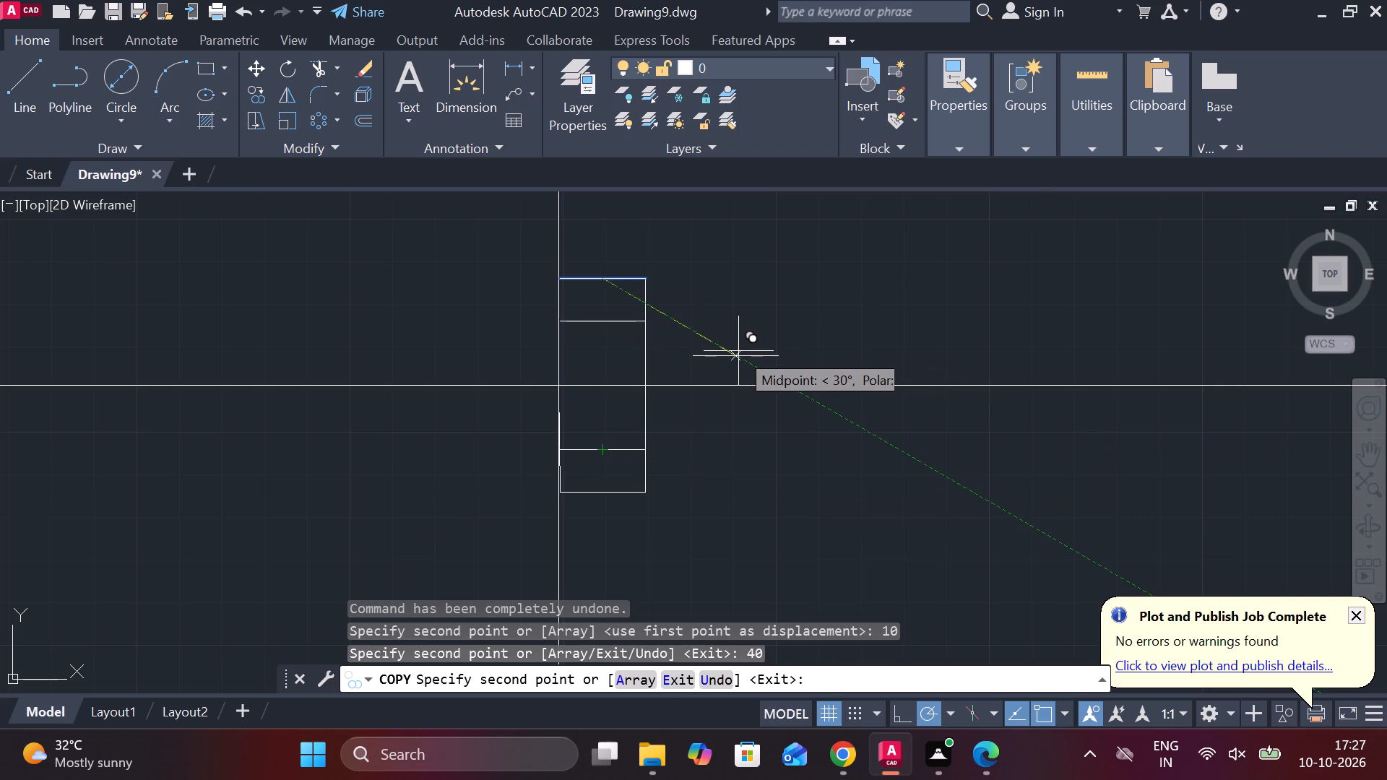
key("Escape")
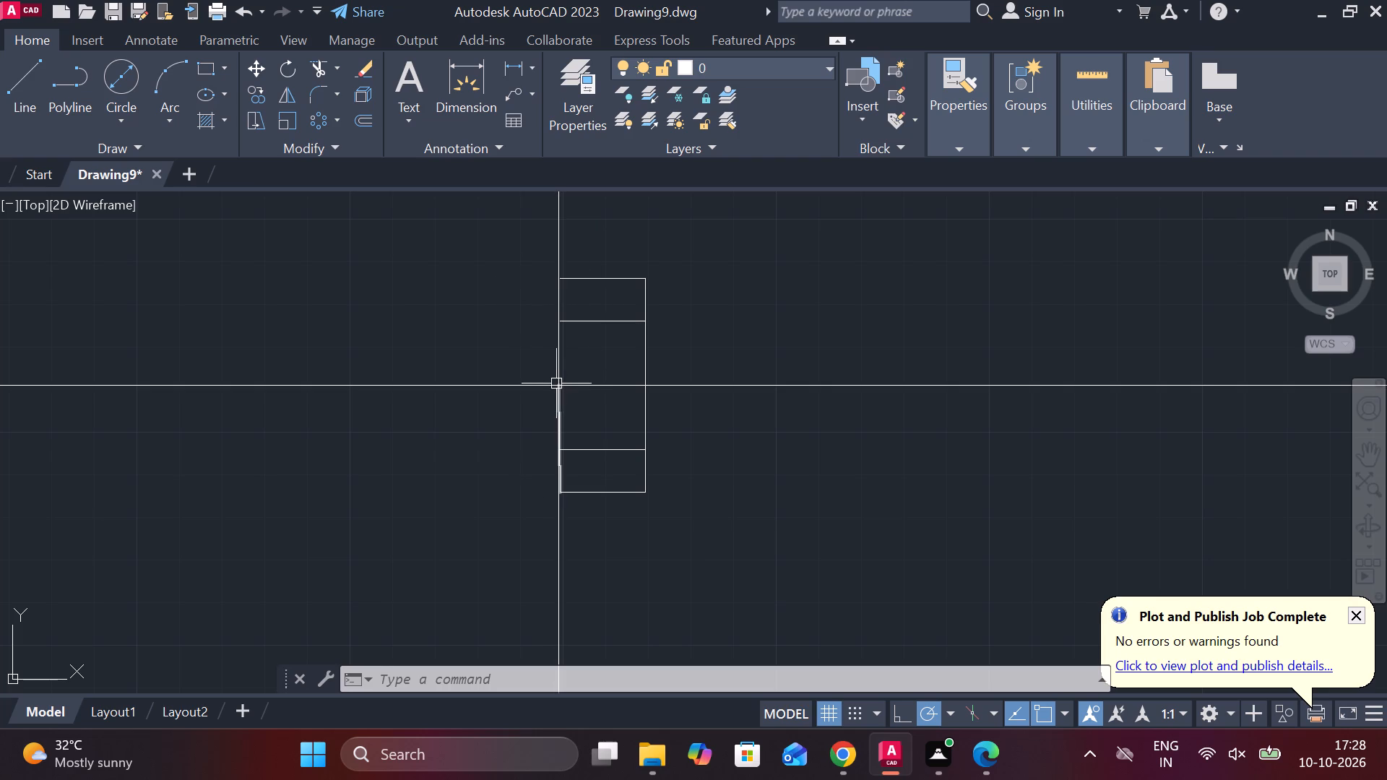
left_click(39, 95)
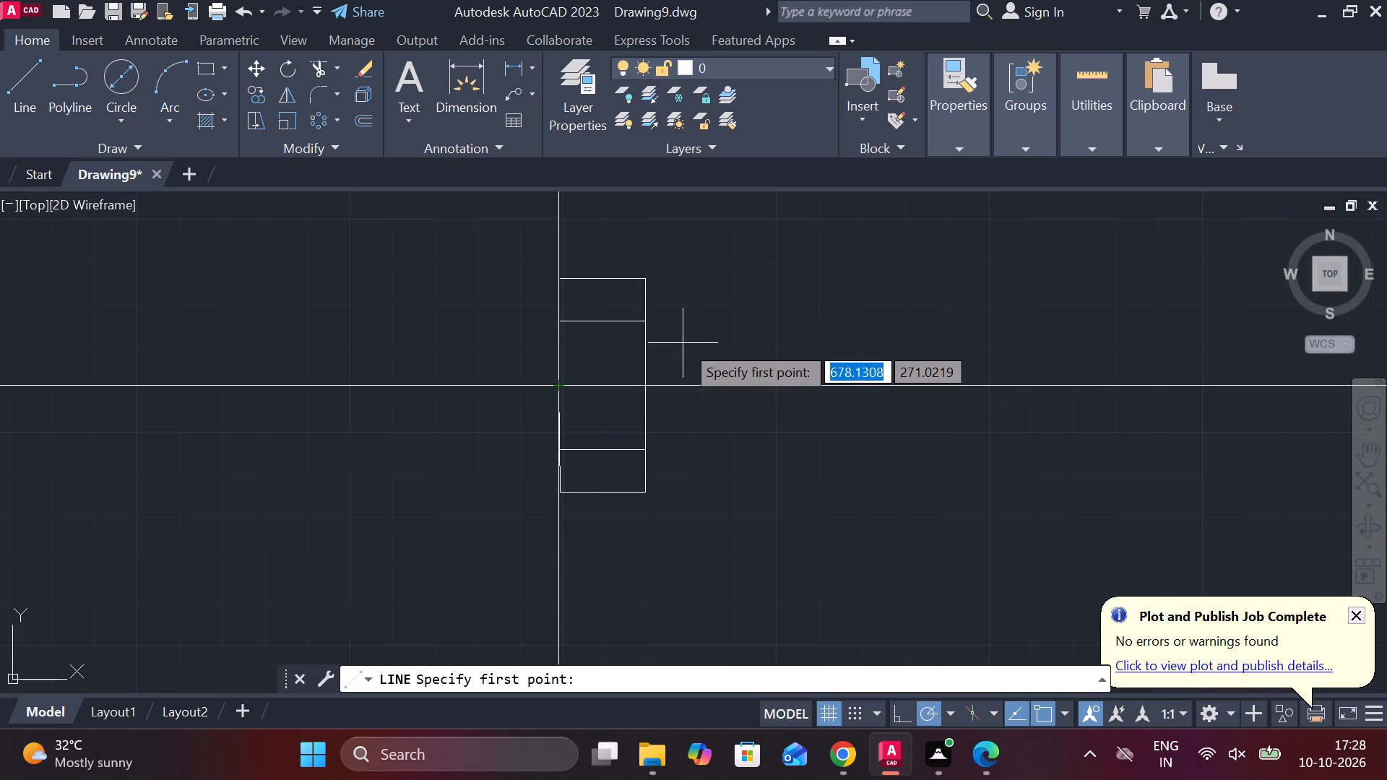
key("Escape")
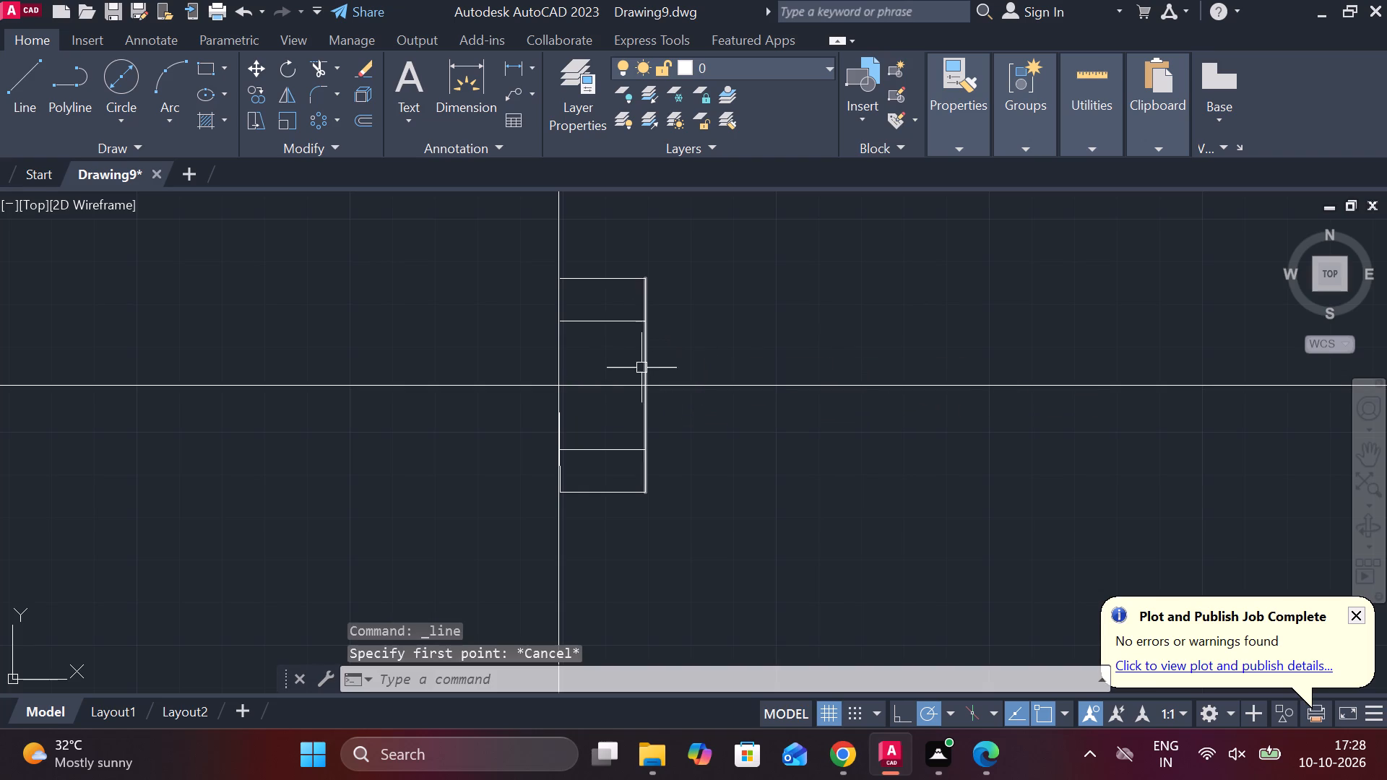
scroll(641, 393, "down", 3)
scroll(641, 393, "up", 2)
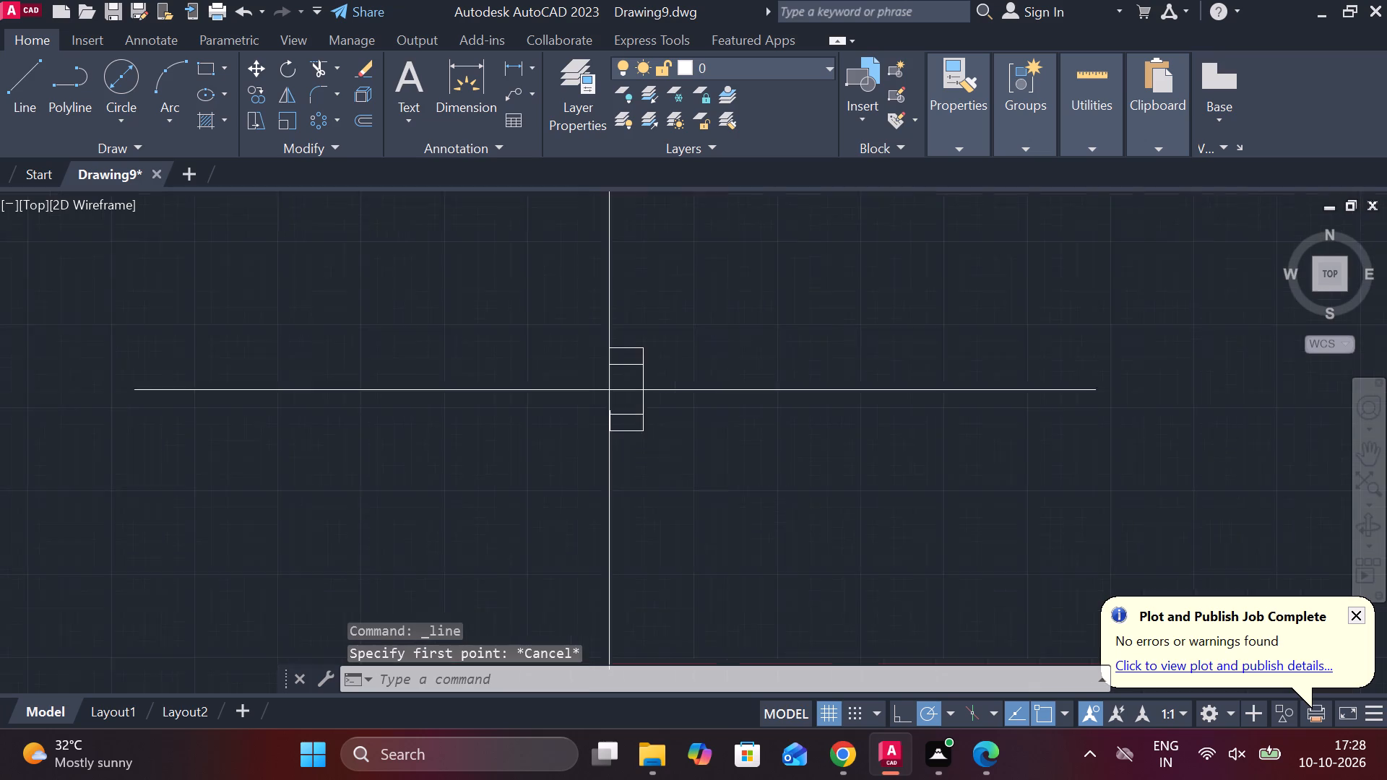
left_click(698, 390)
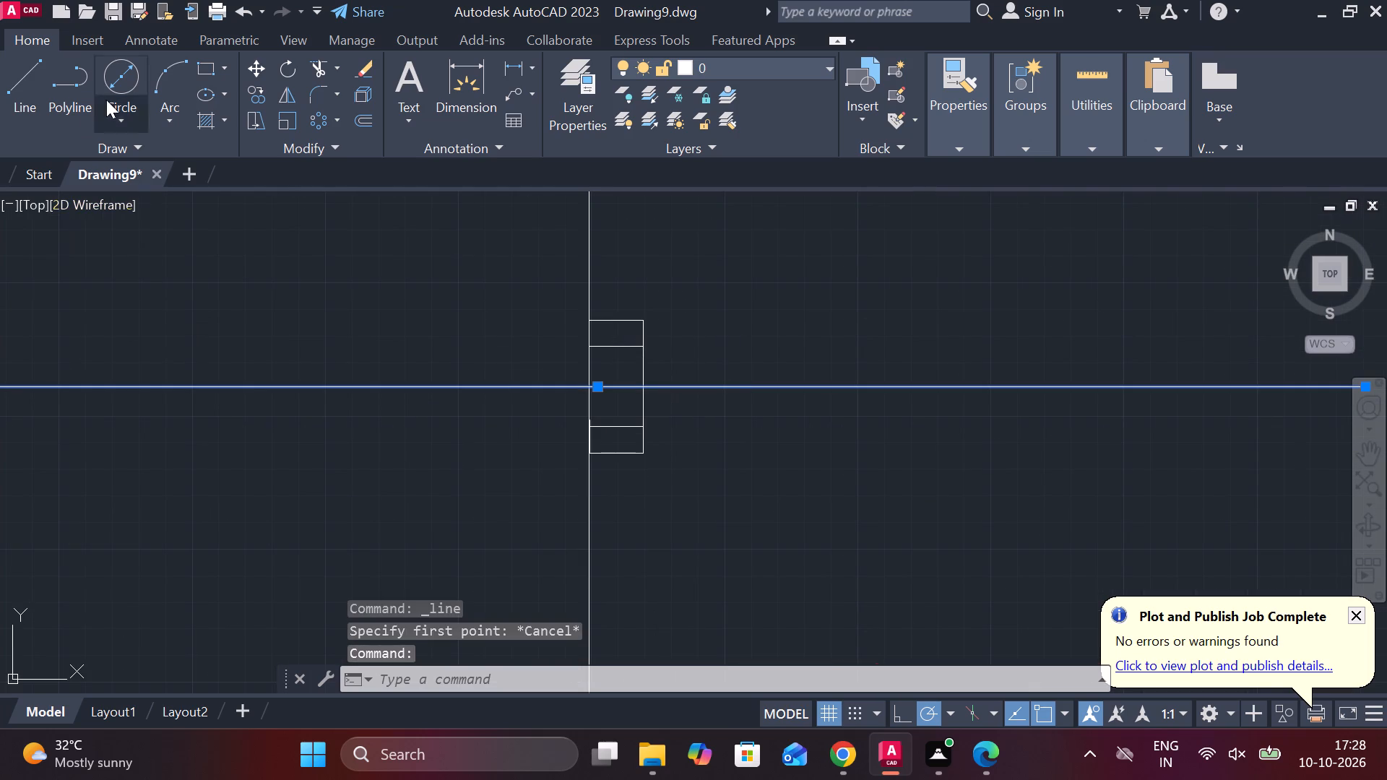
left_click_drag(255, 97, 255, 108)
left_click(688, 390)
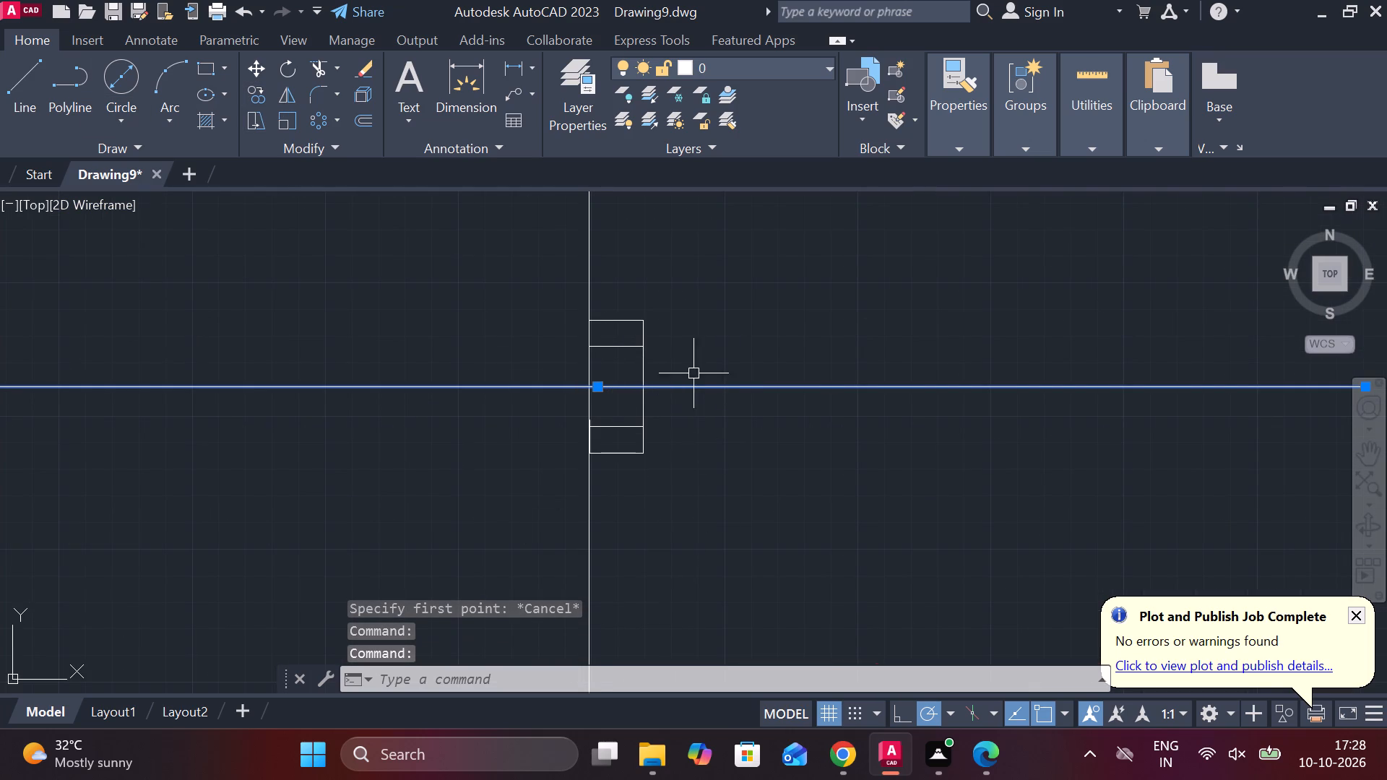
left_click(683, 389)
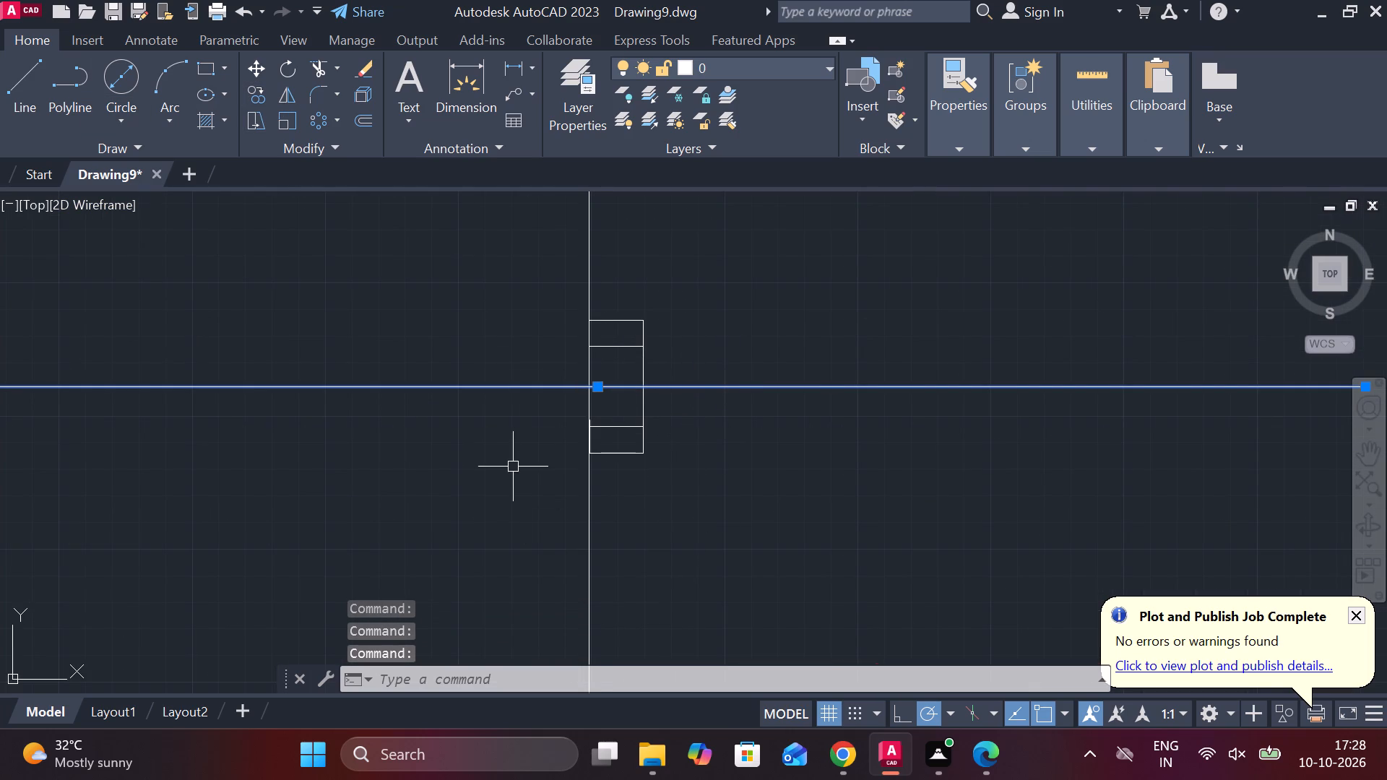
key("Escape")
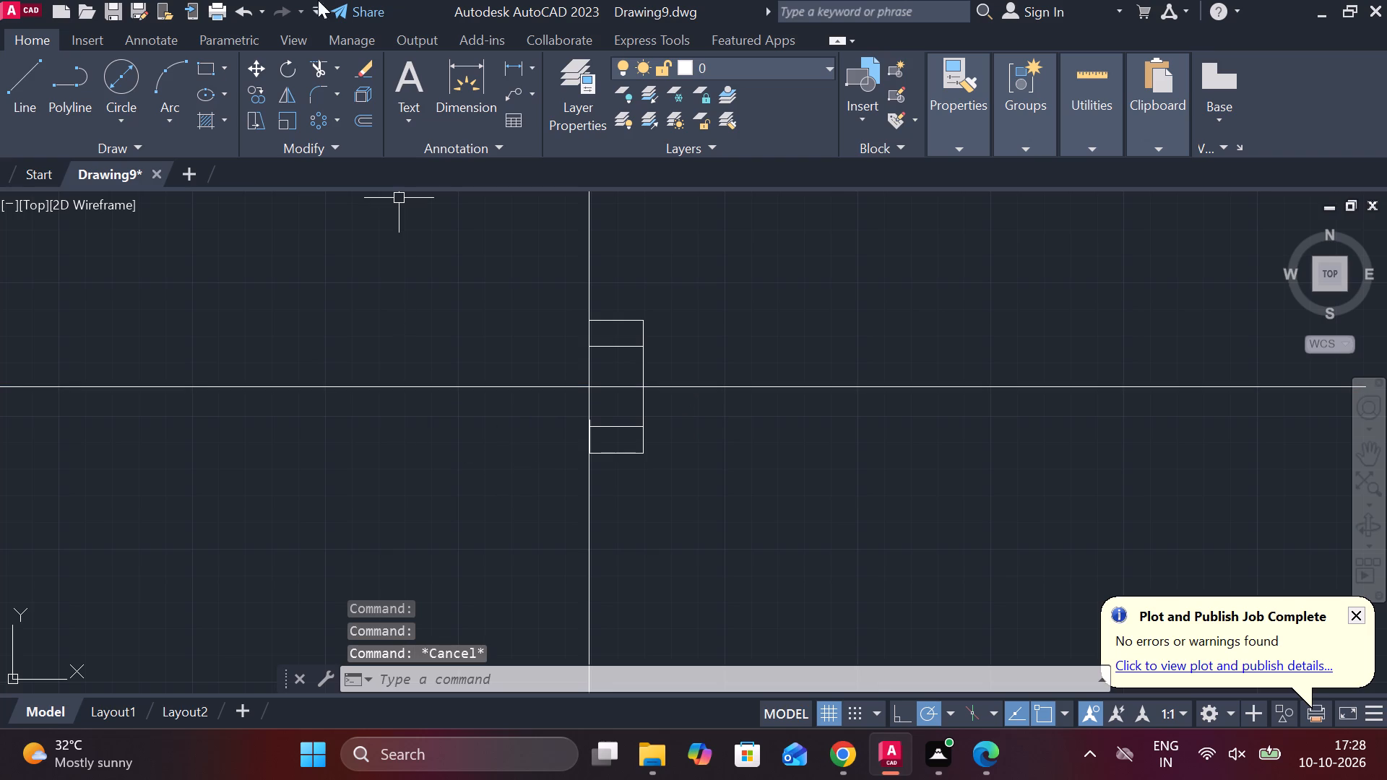
Copy the horizontal centre line 20 units straight down, using the centre line intersection as base point.
left_click(744, 389)
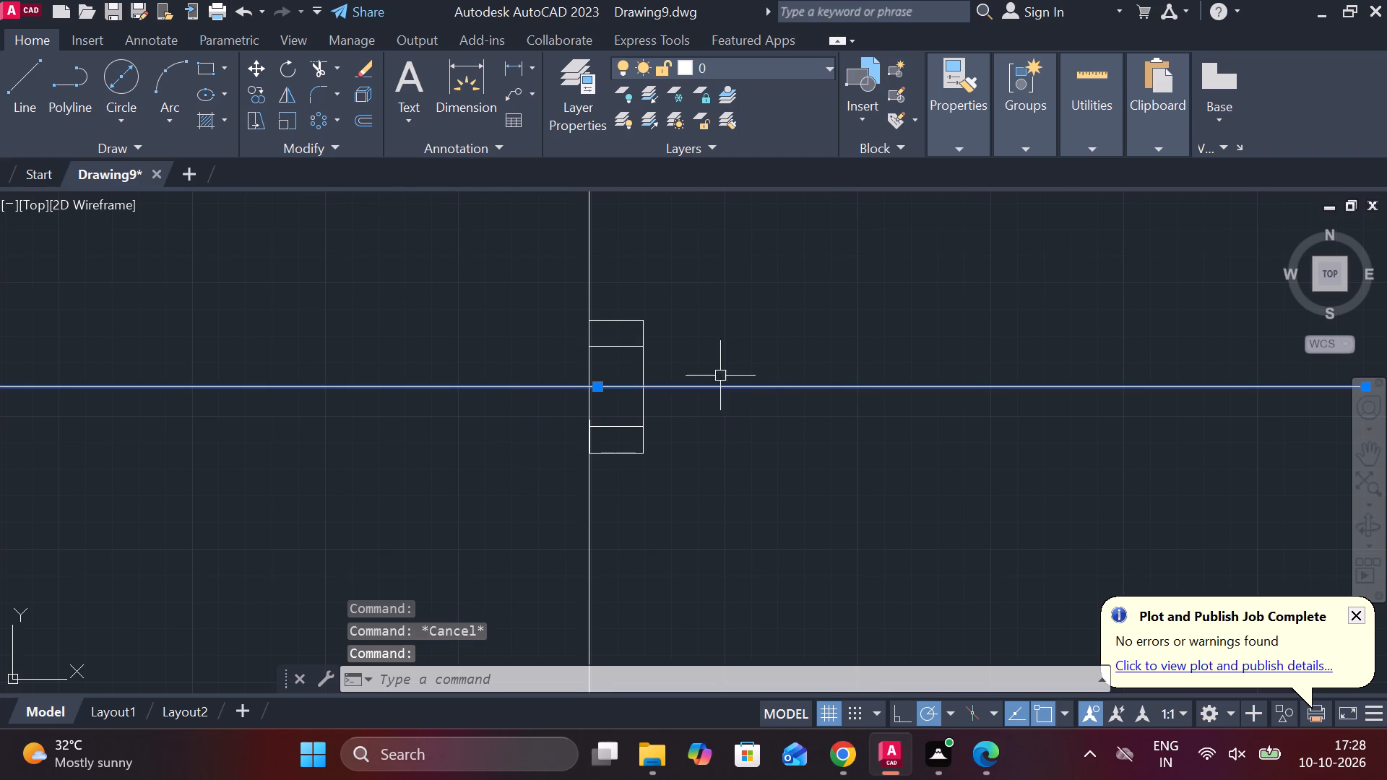
left_click(256, 90)
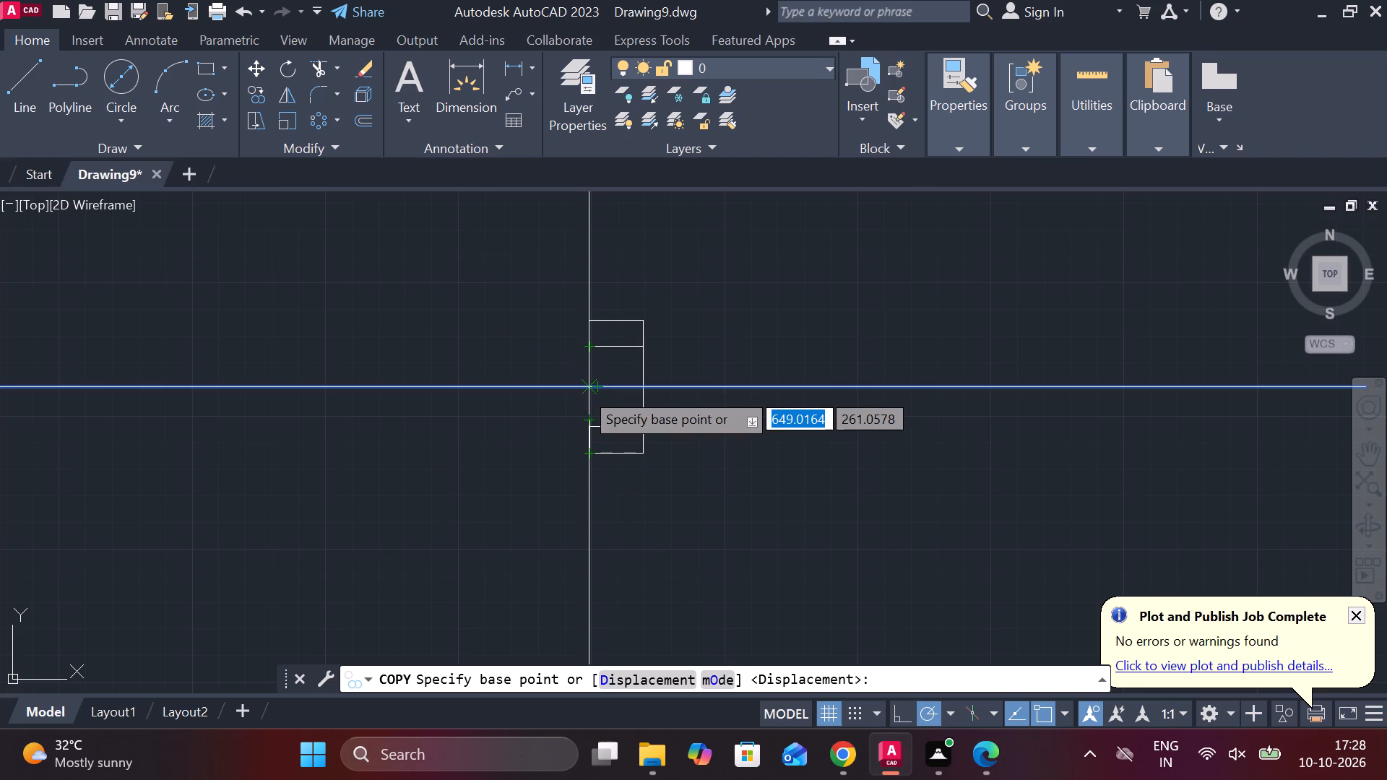
left_click(584, 390)
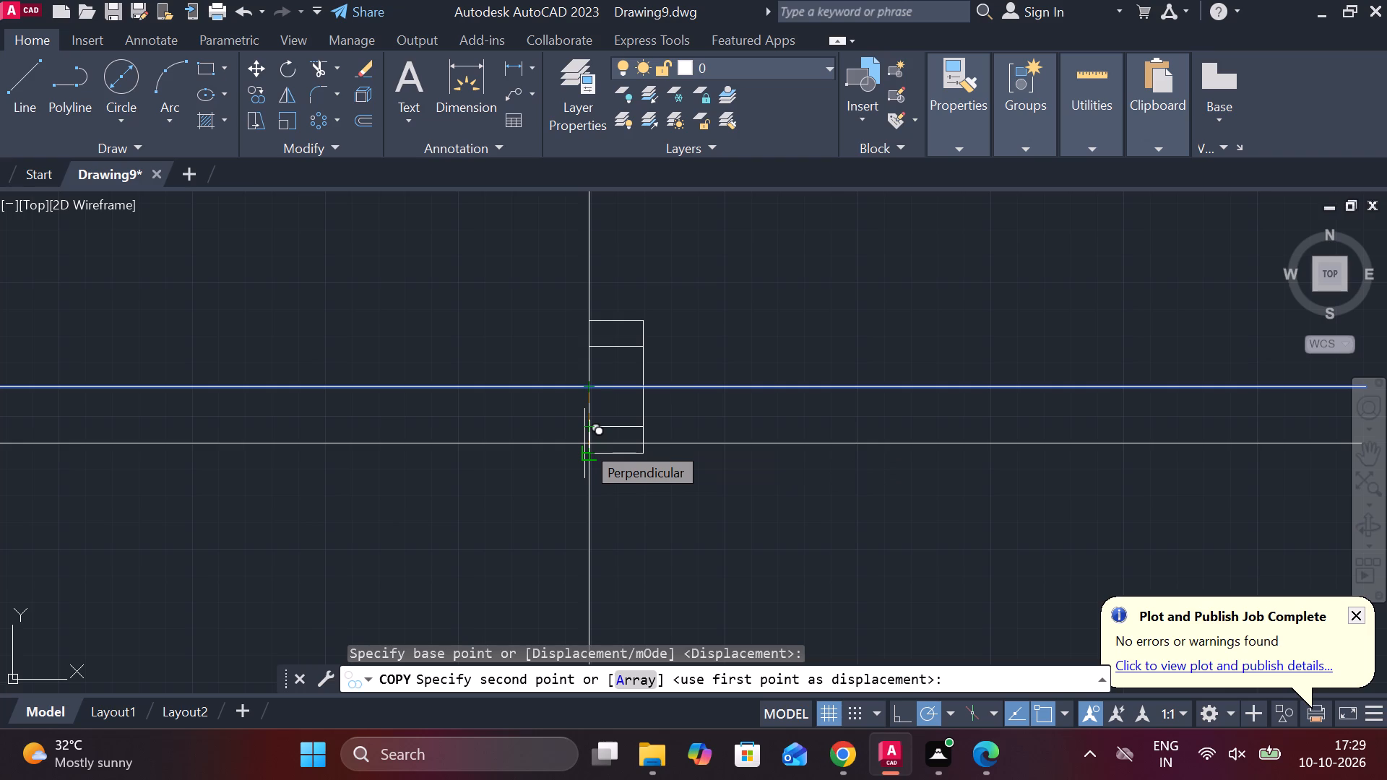
key("2")
key("0")
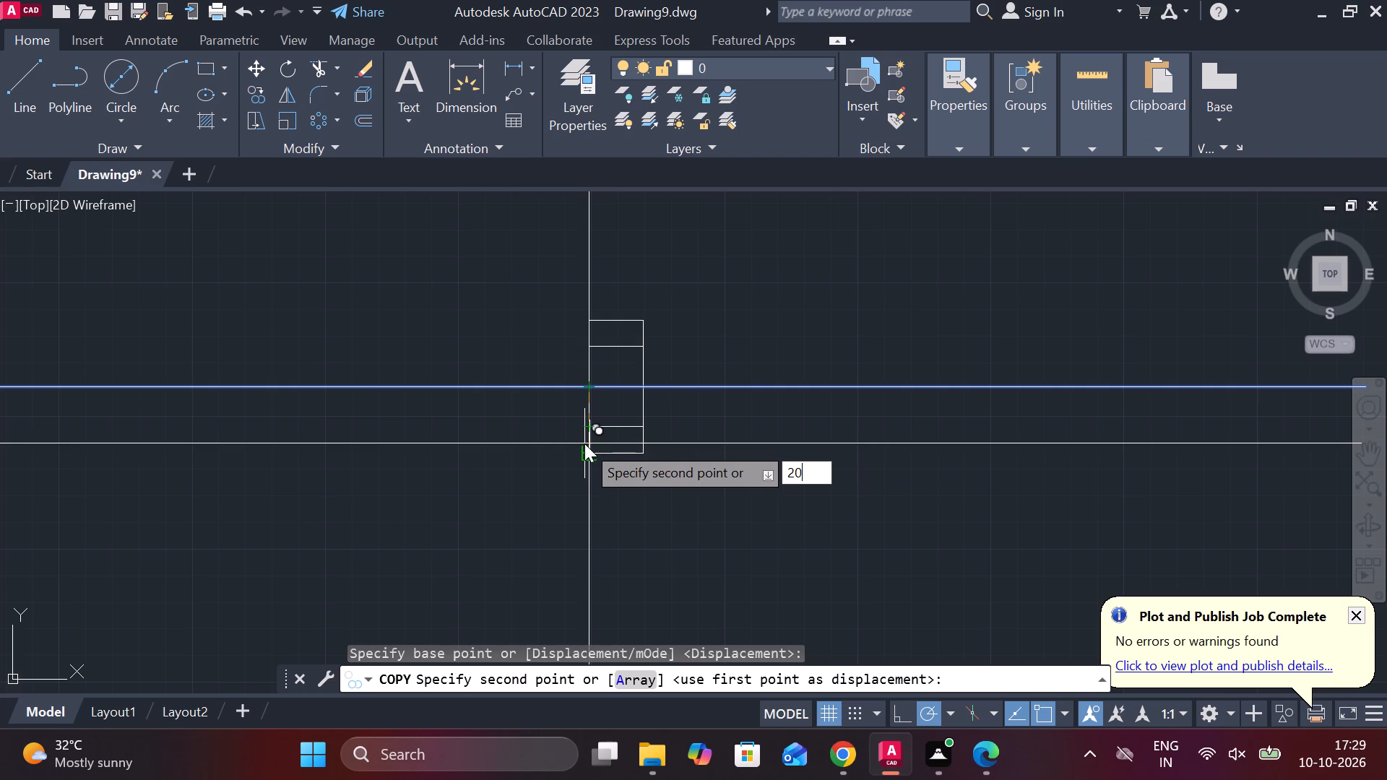
key("Return")
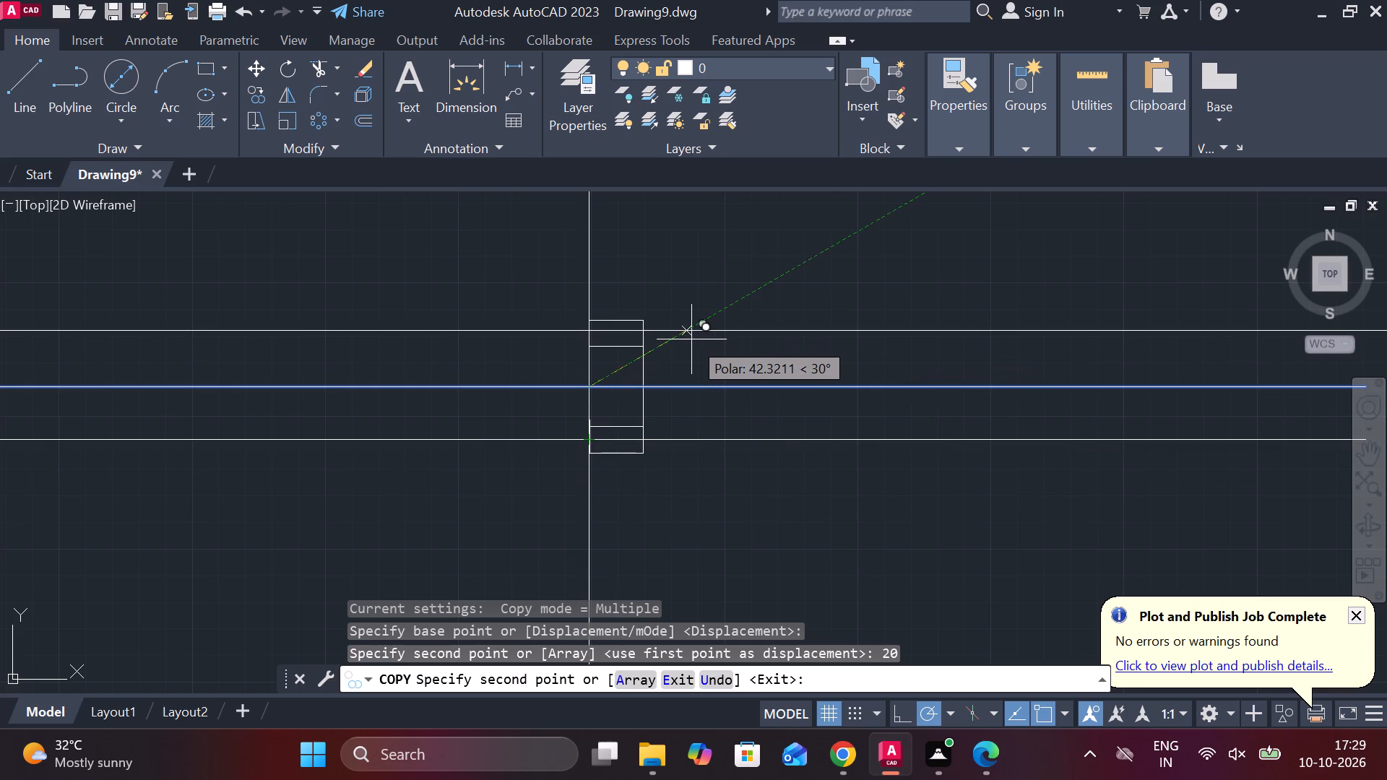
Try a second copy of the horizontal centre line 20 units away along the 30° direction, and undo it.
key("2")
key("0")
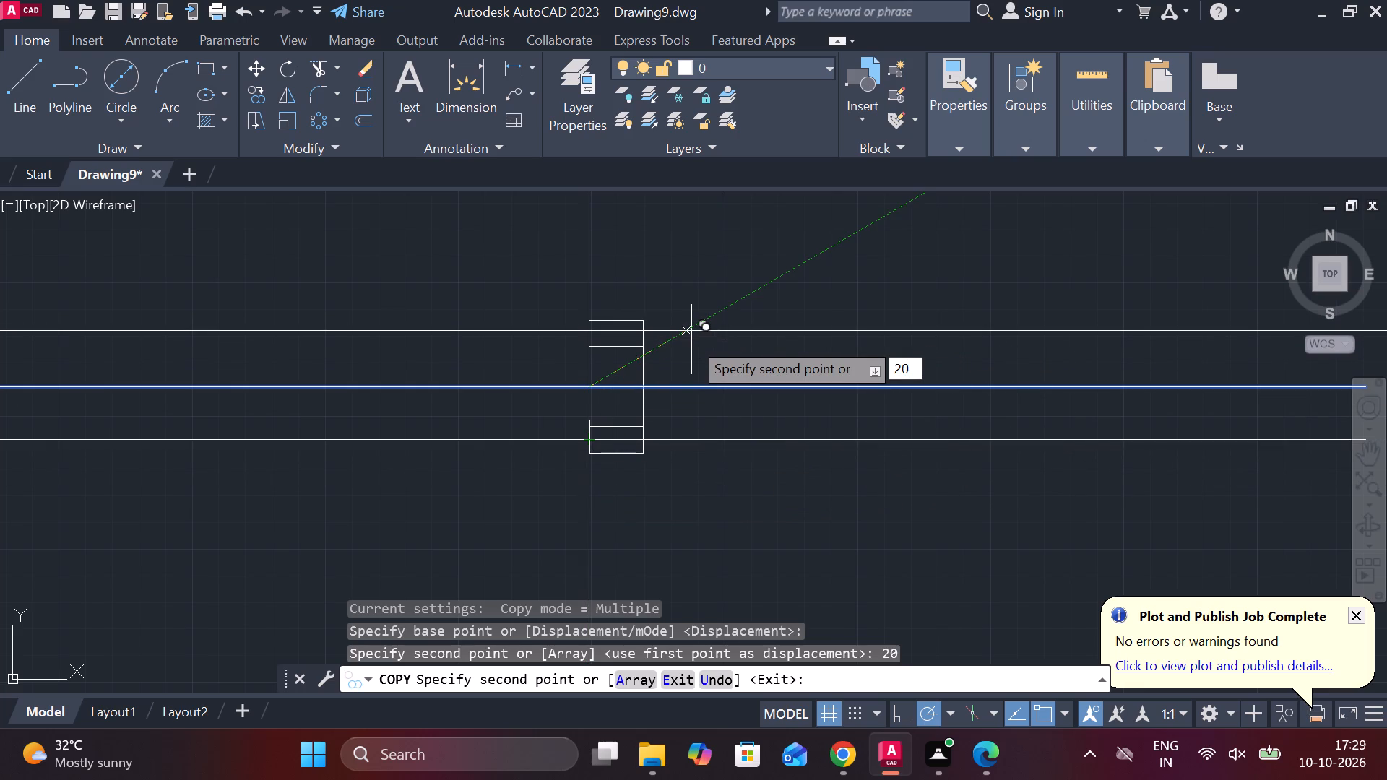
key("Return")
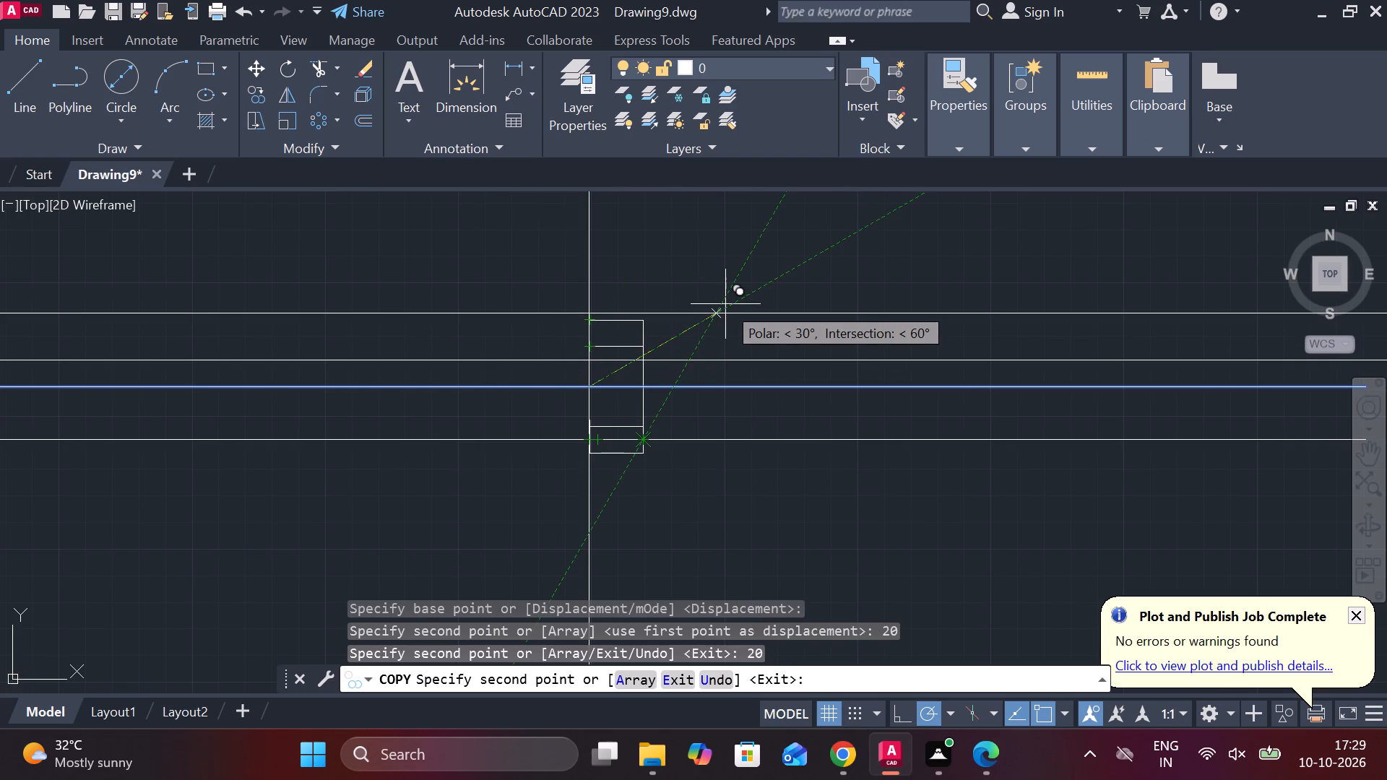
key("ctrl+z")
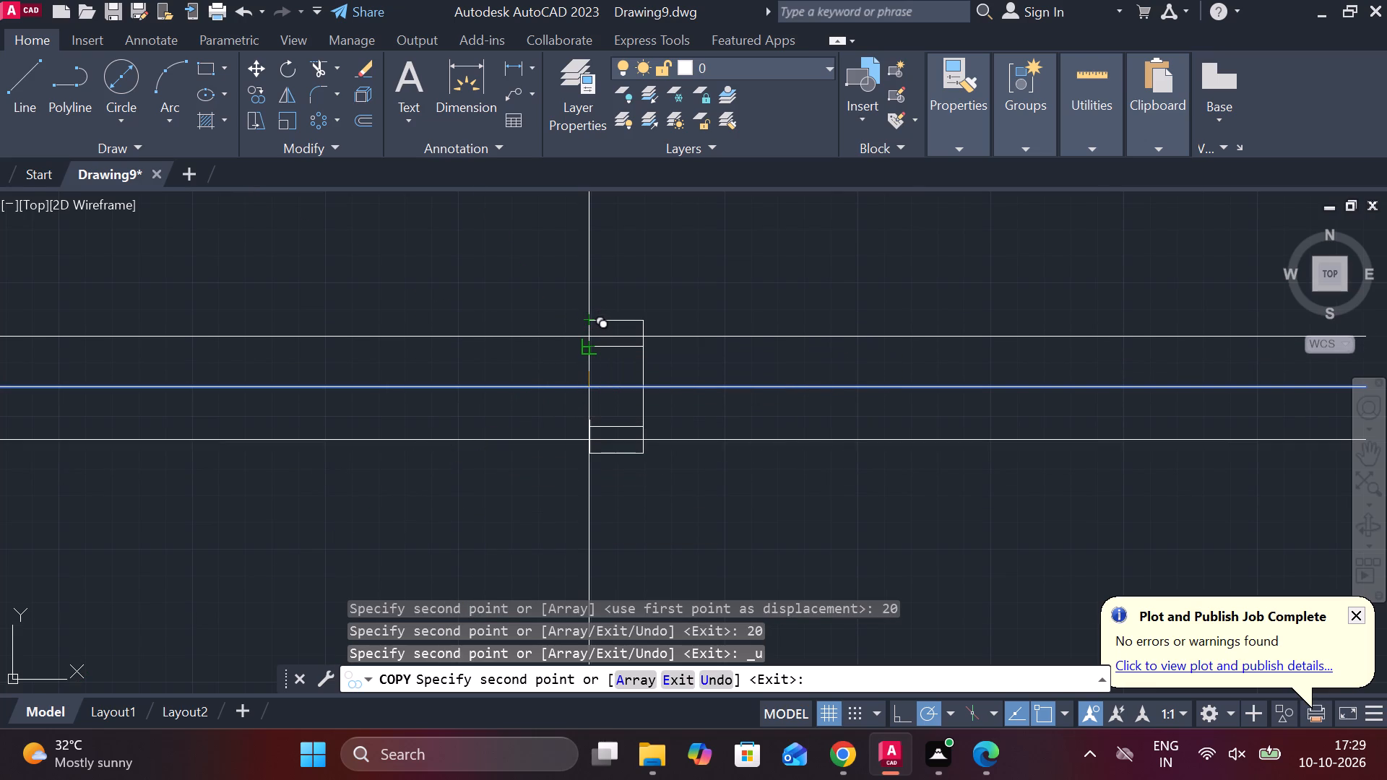
Place a second copy of the horizontal centre line 20 units straight up from the centre line intersection.
key("2")
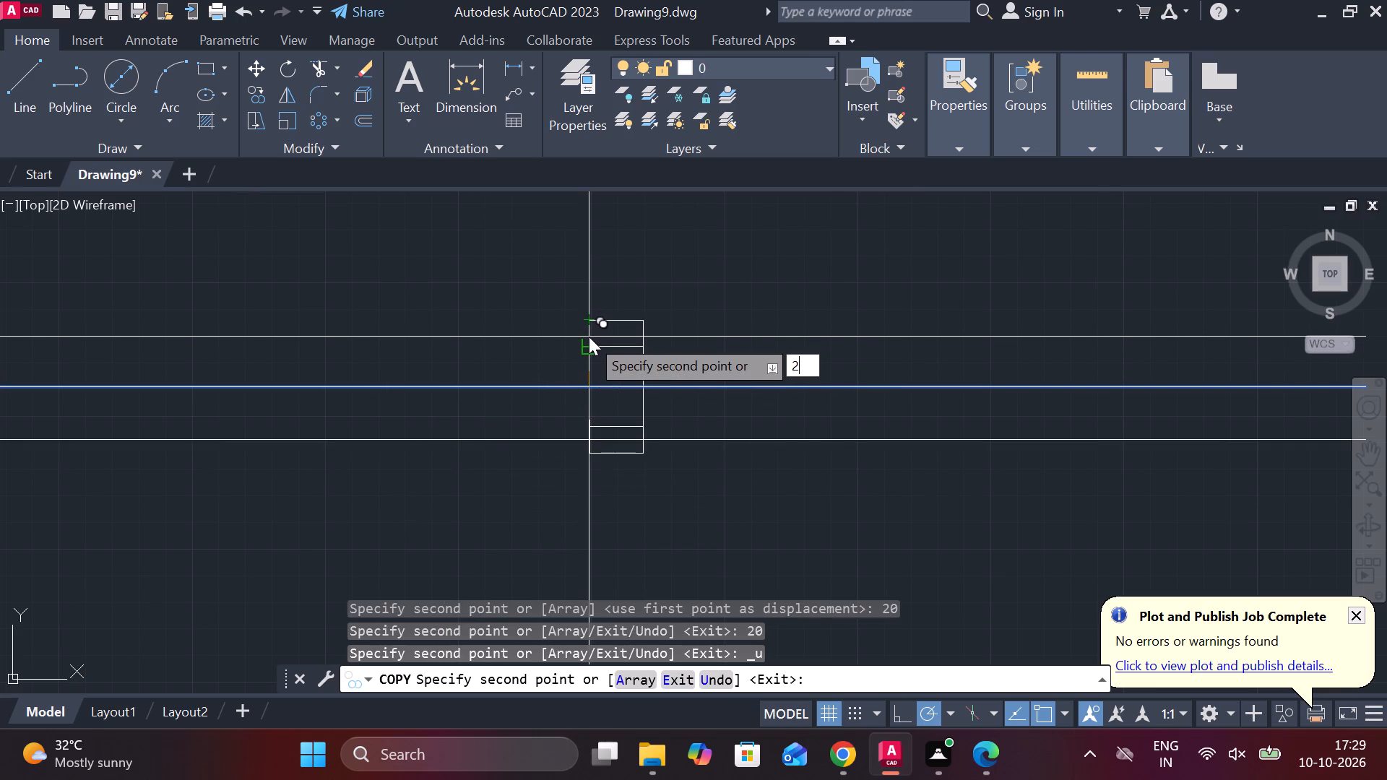
key("0")
key("Return")
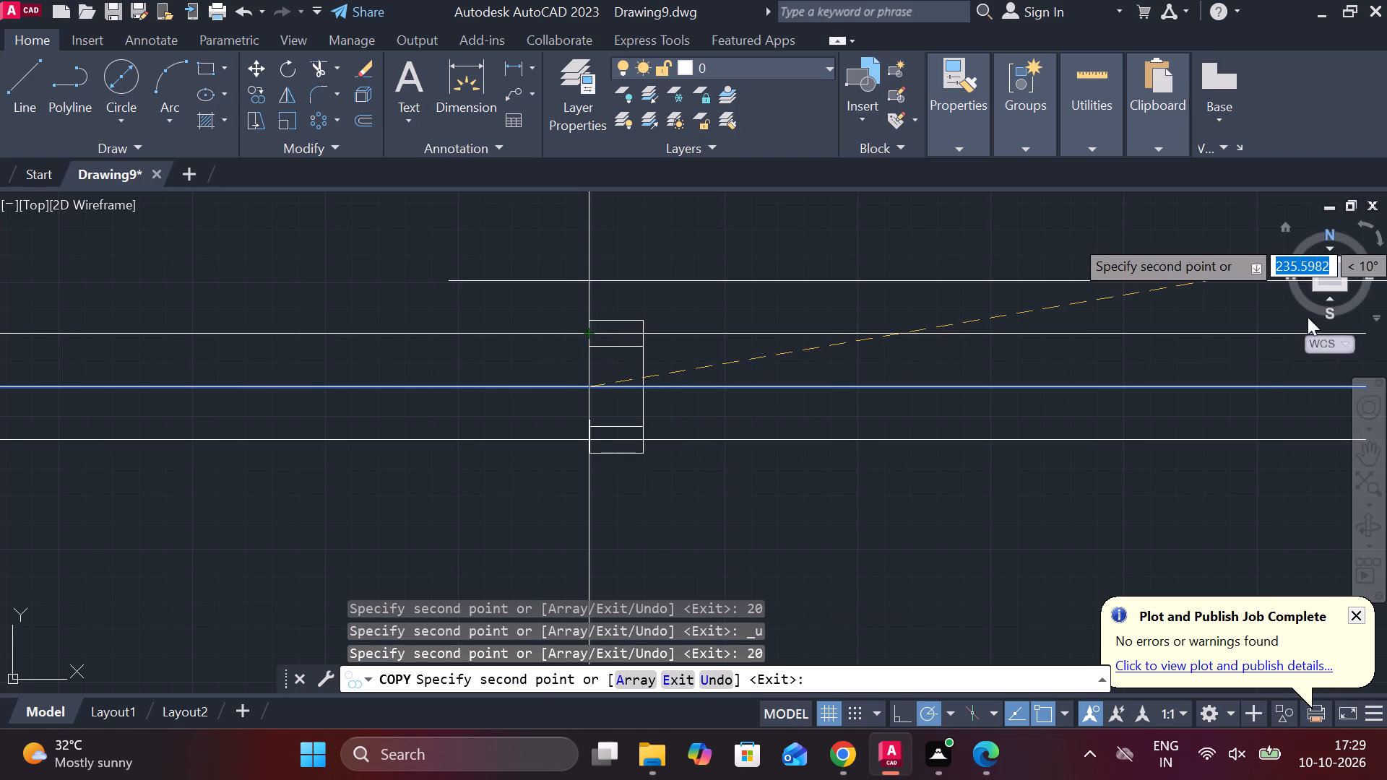
key("Escape")
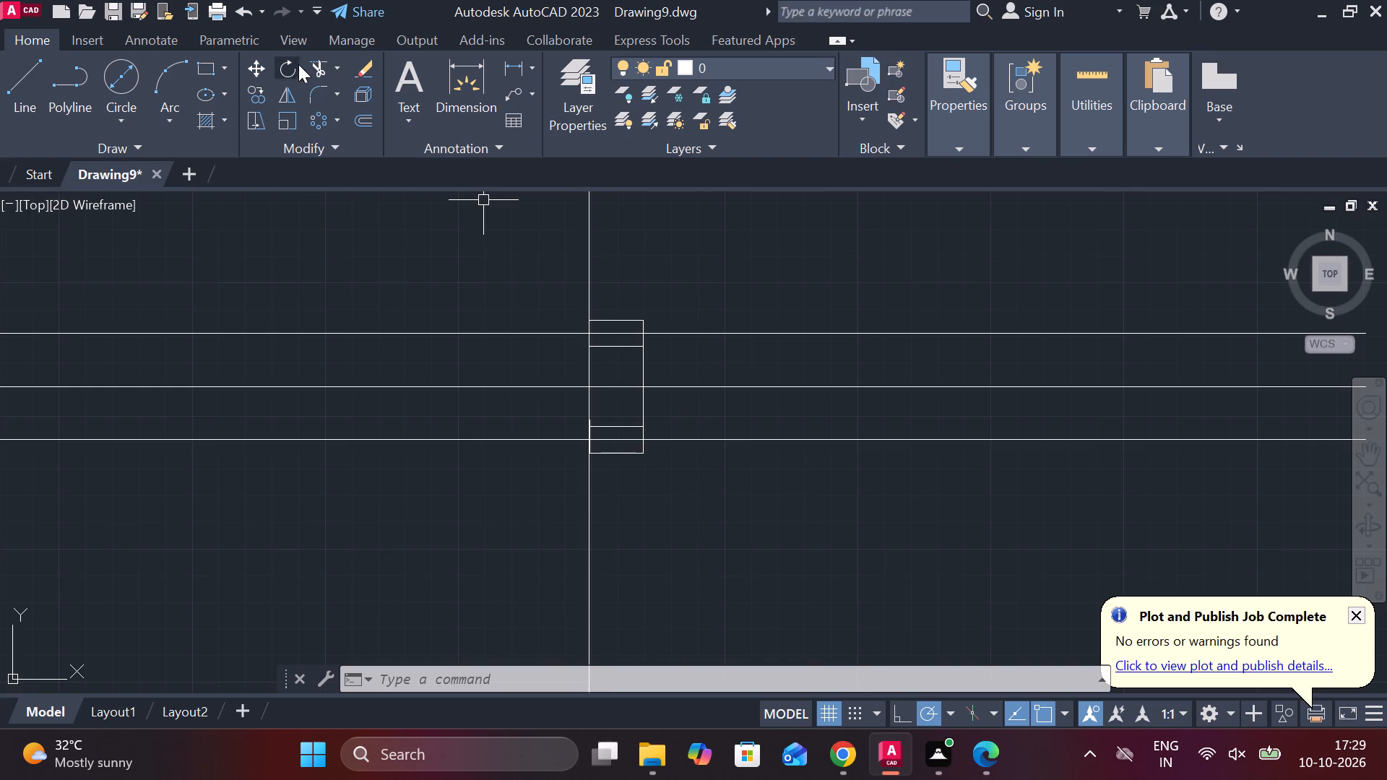
Trim the upper and lower copies of the horizontal centre line outside the rectangle on both its left and right sides.
left_click(327, 66)
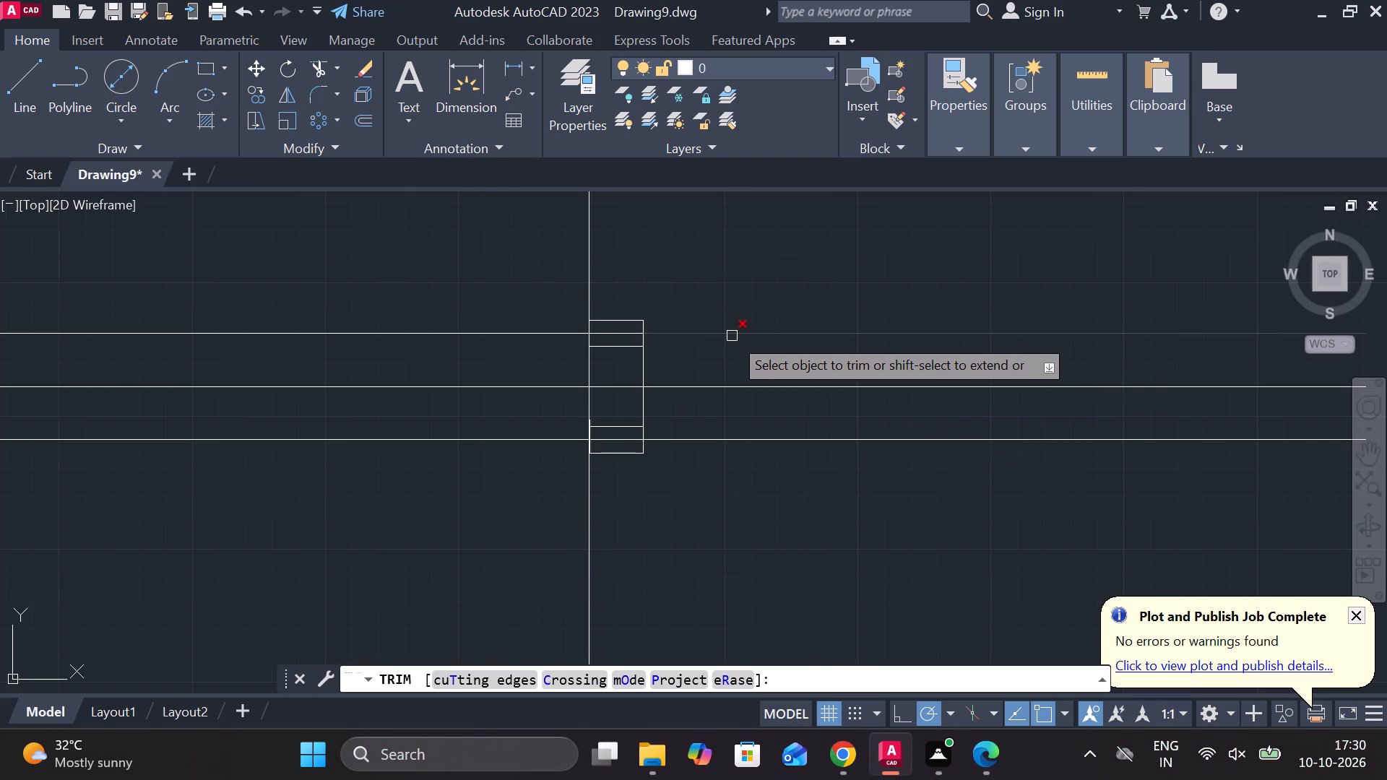
left_click(684, 331)
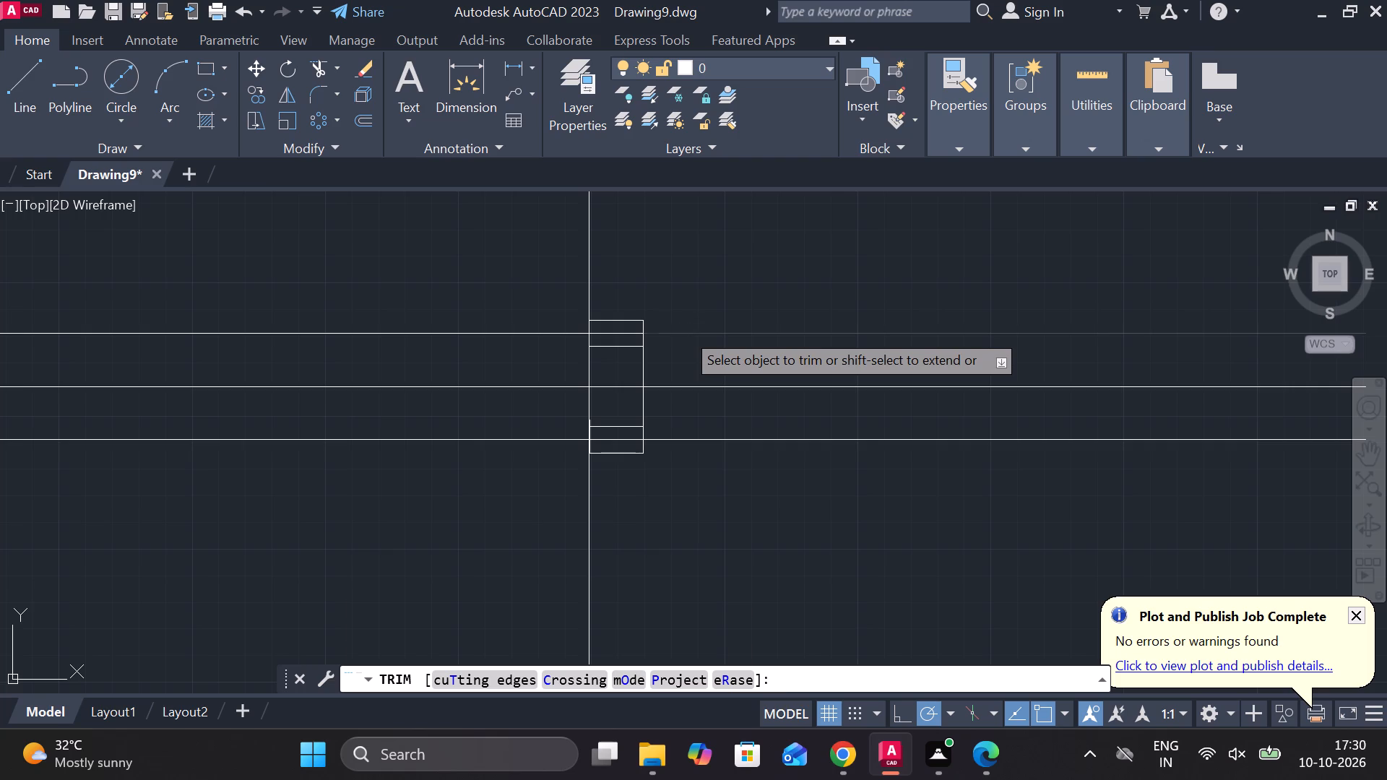
left_click(694, 440)
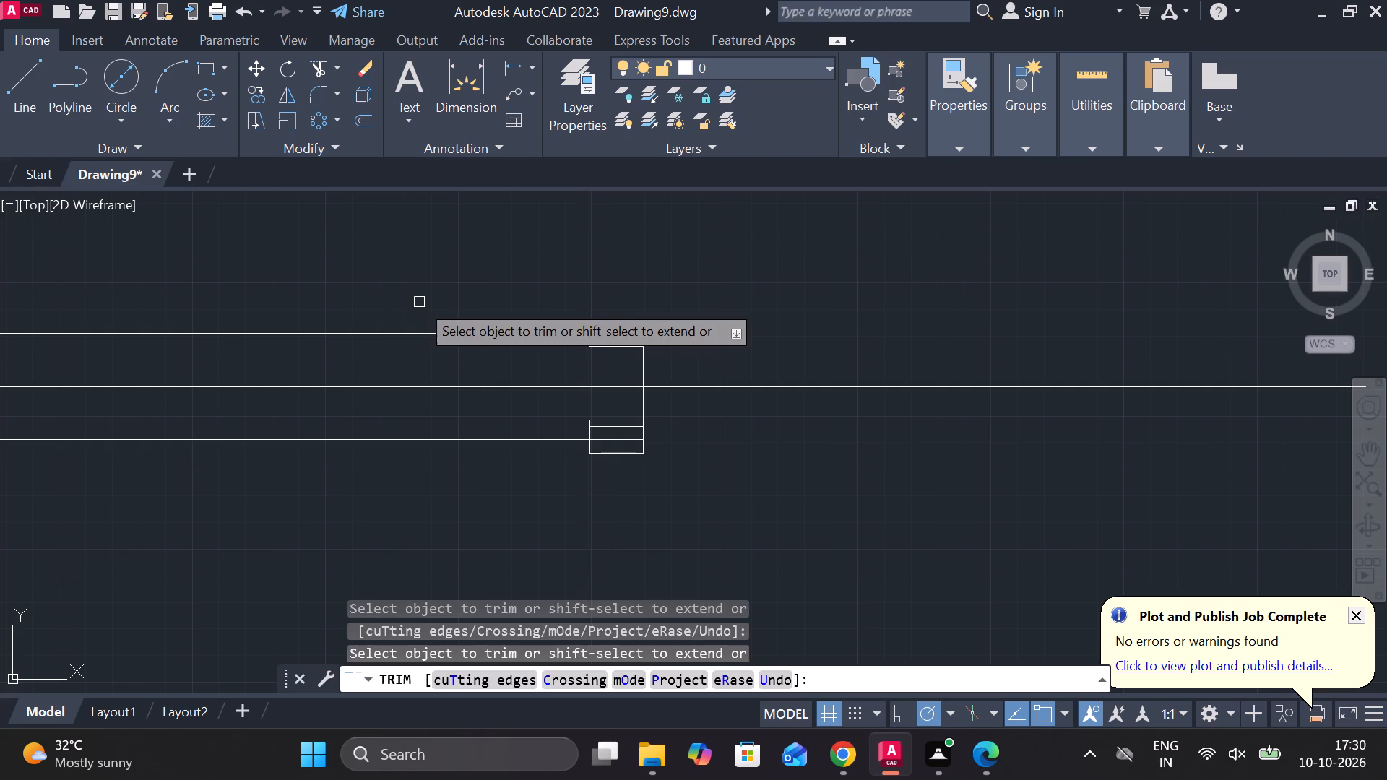
key("Escape")
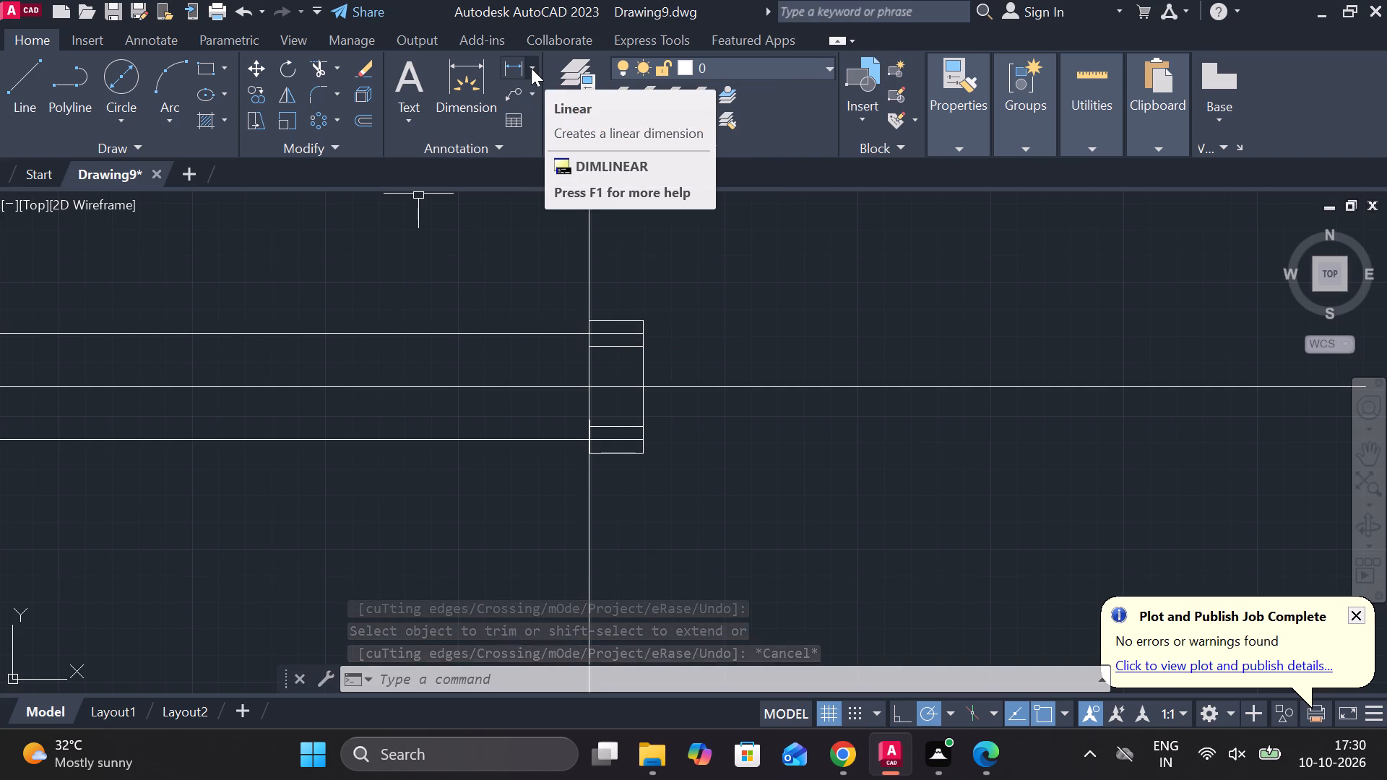
left_click(319, 69)
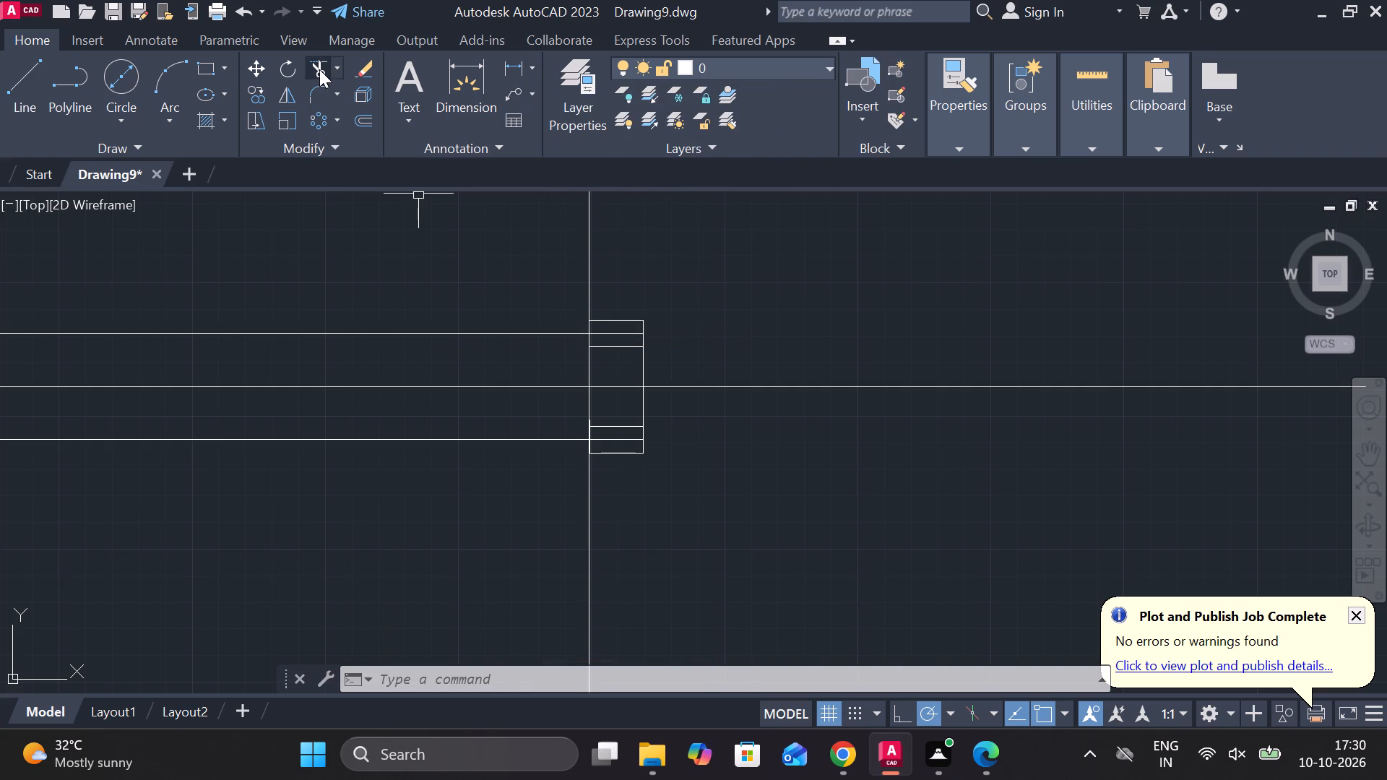
left_click(433, 331)
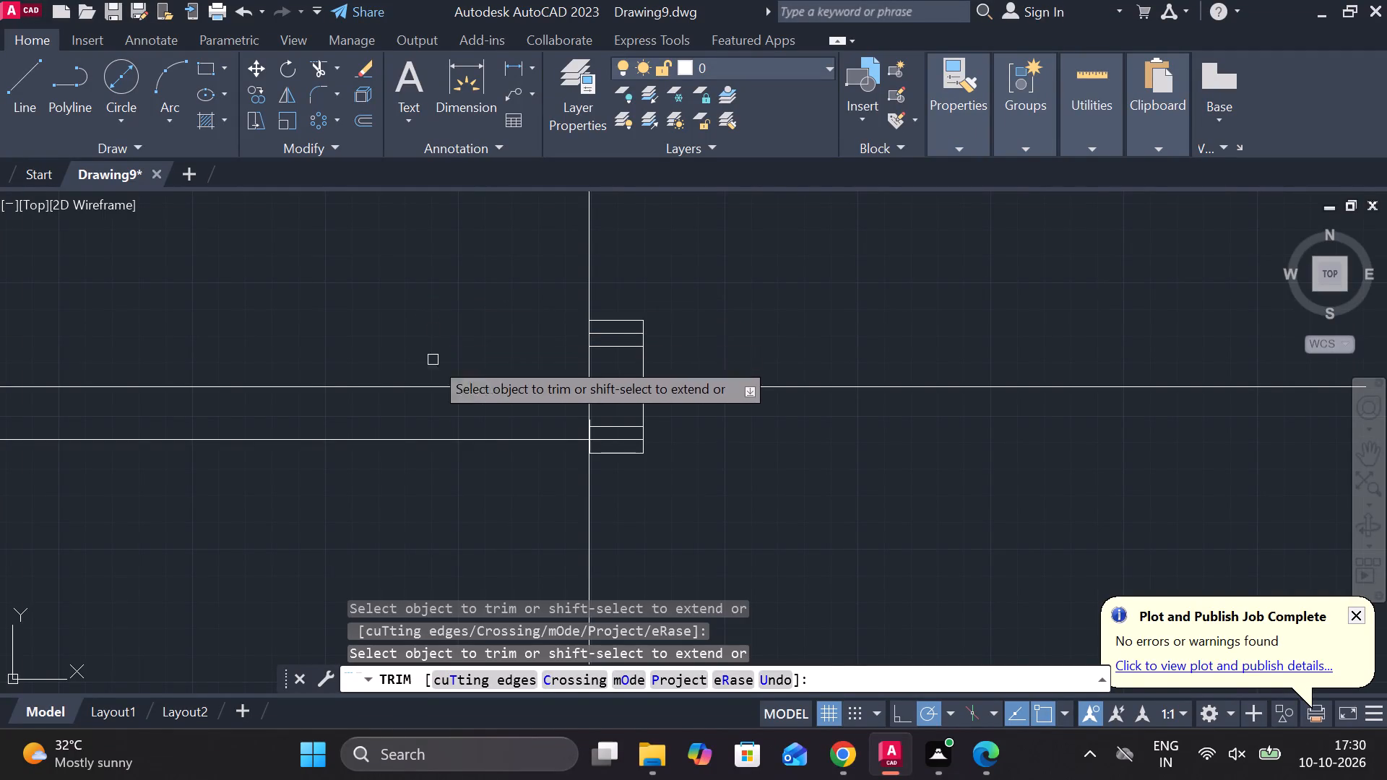
left_click(454, 444)
scroll(568, 402, "down", 1)
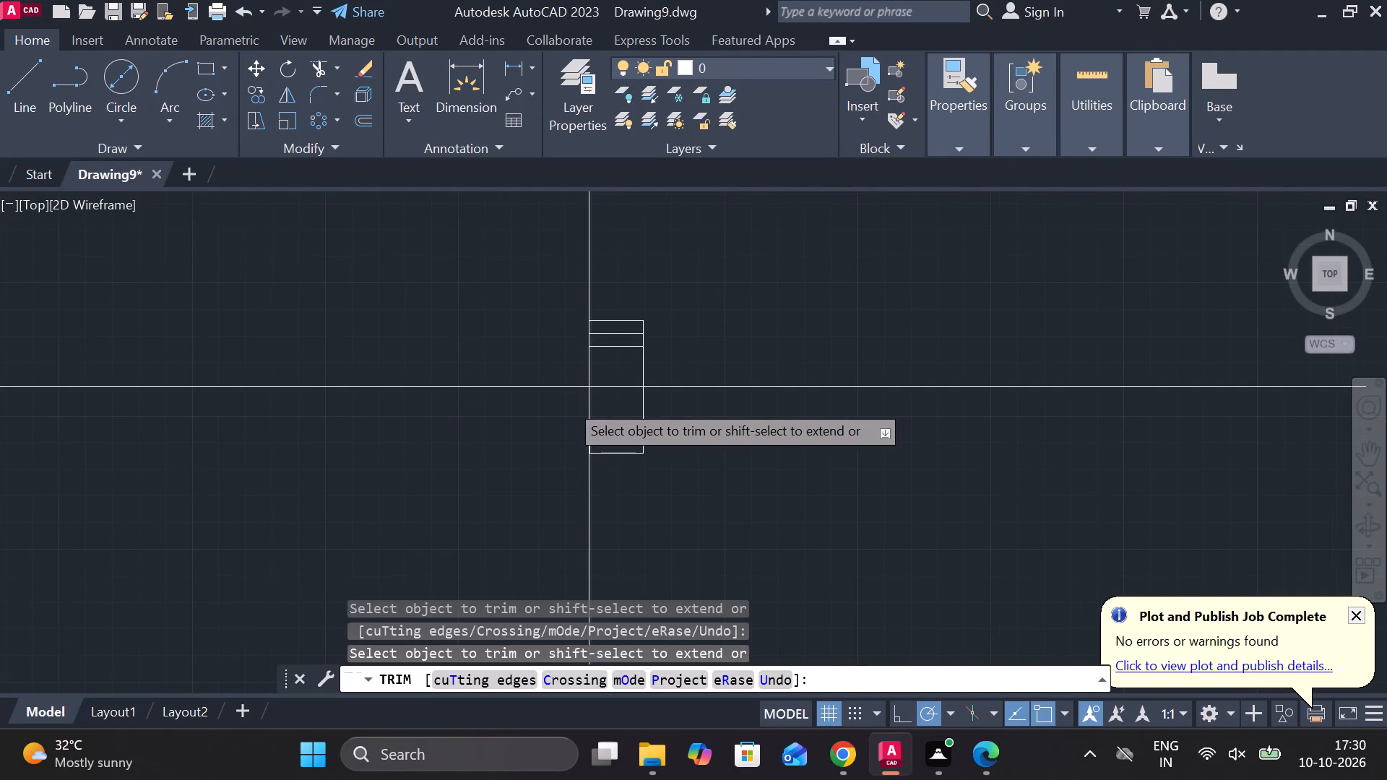
scroll(568, 402, "up", 3)
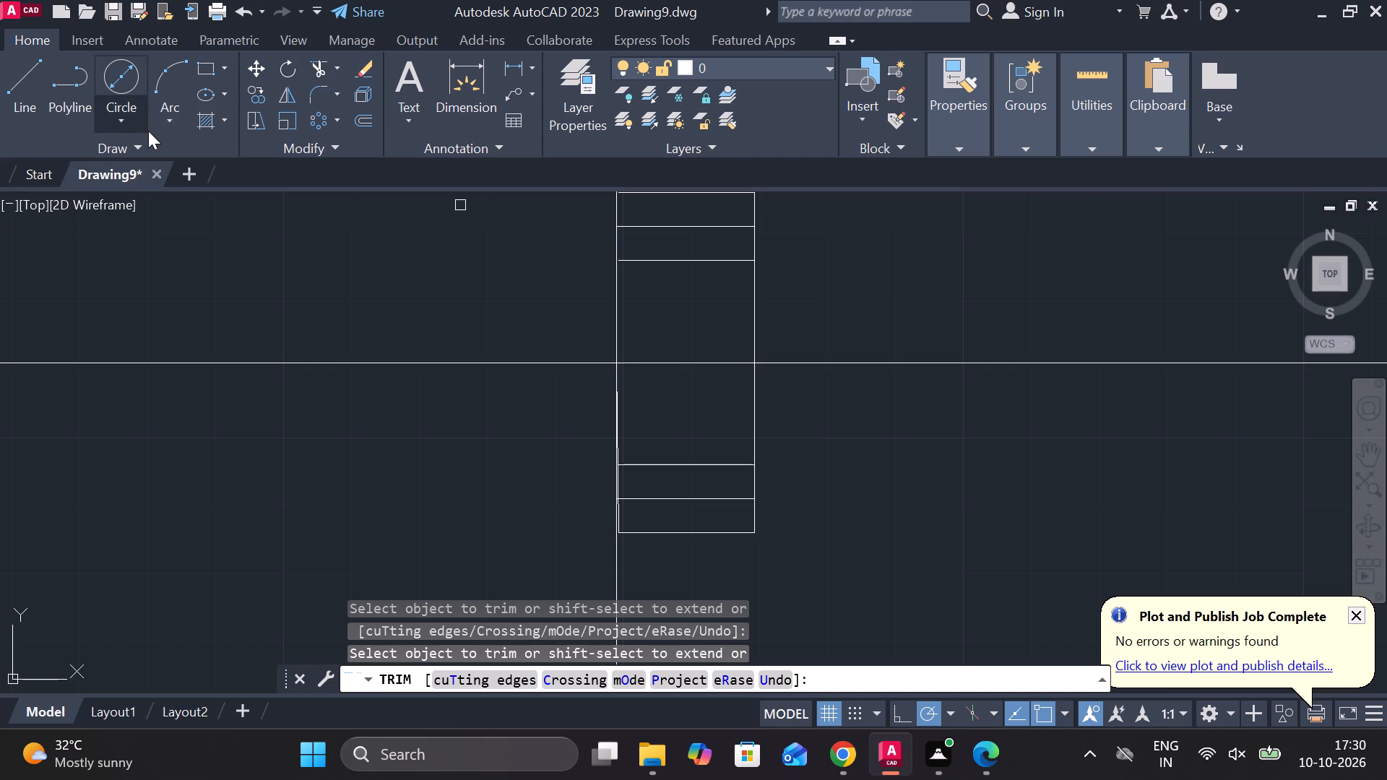
key("Escape")
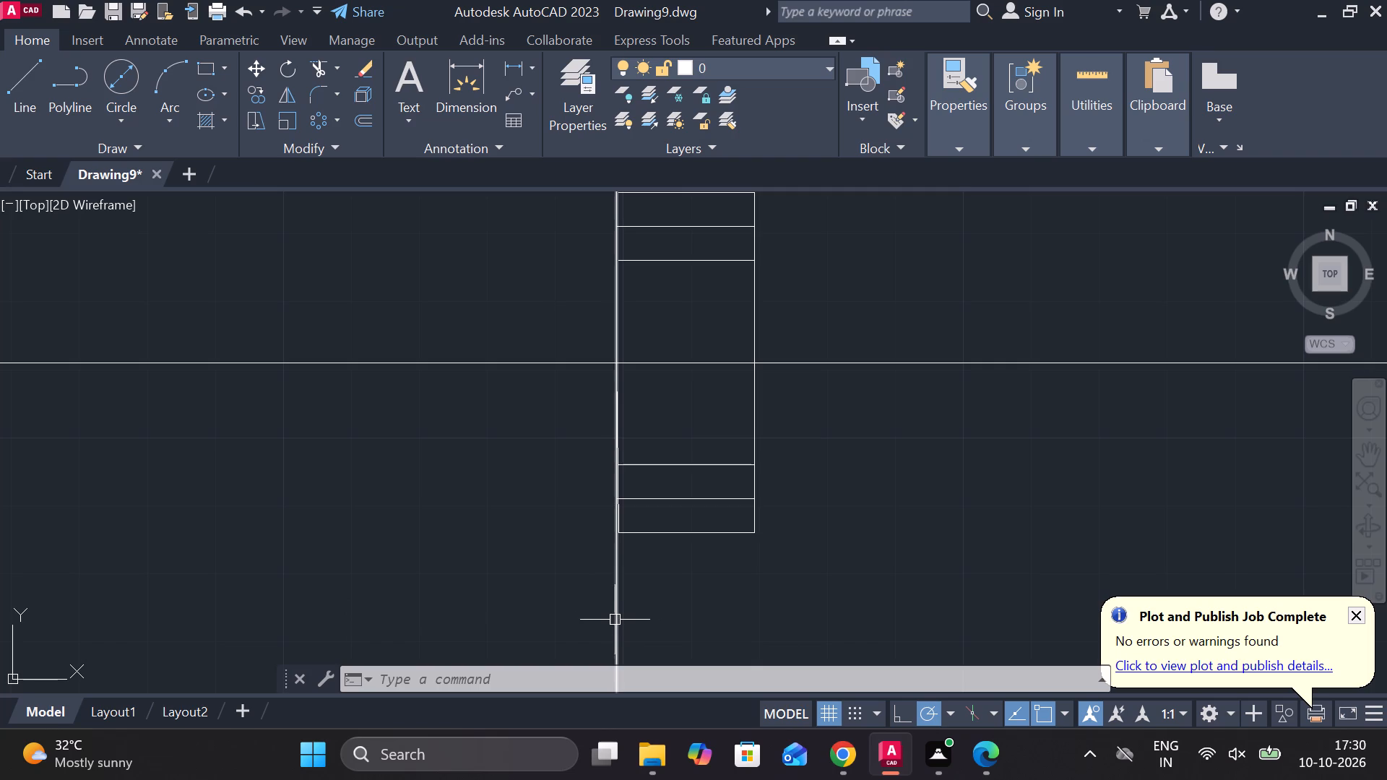
Copy the vertical centre line 15 units to the right, using the centre line intersection as base point.
left_click(615, 617)
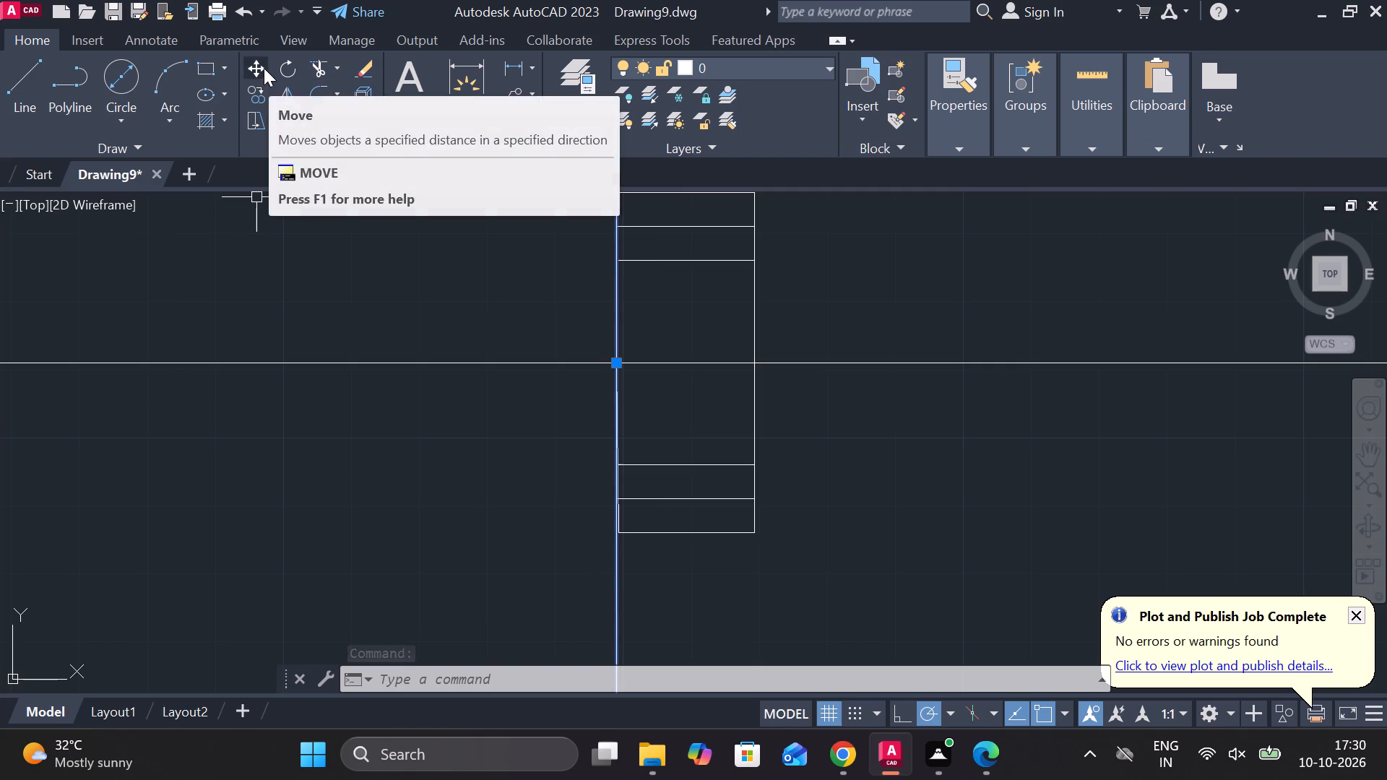
left_click(264, 97)
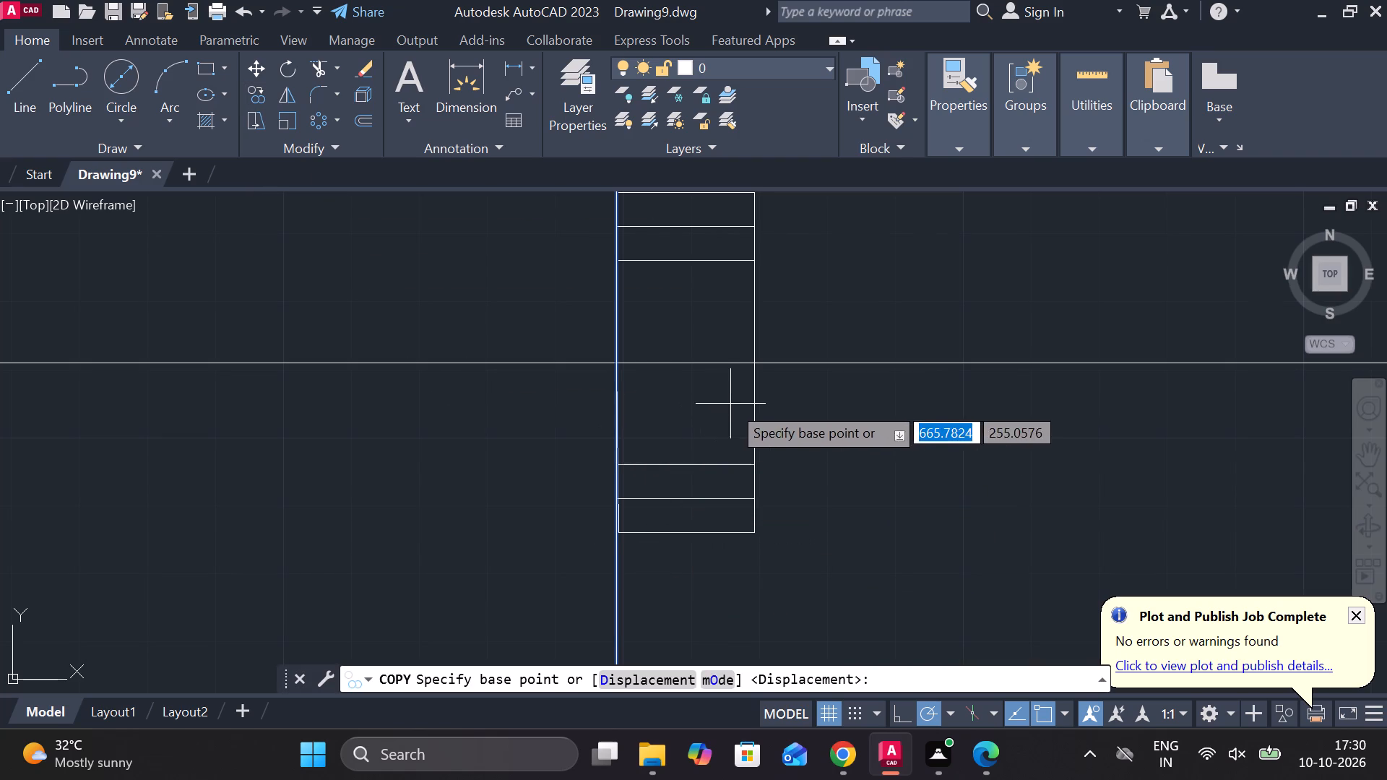
left_click(610, 367)
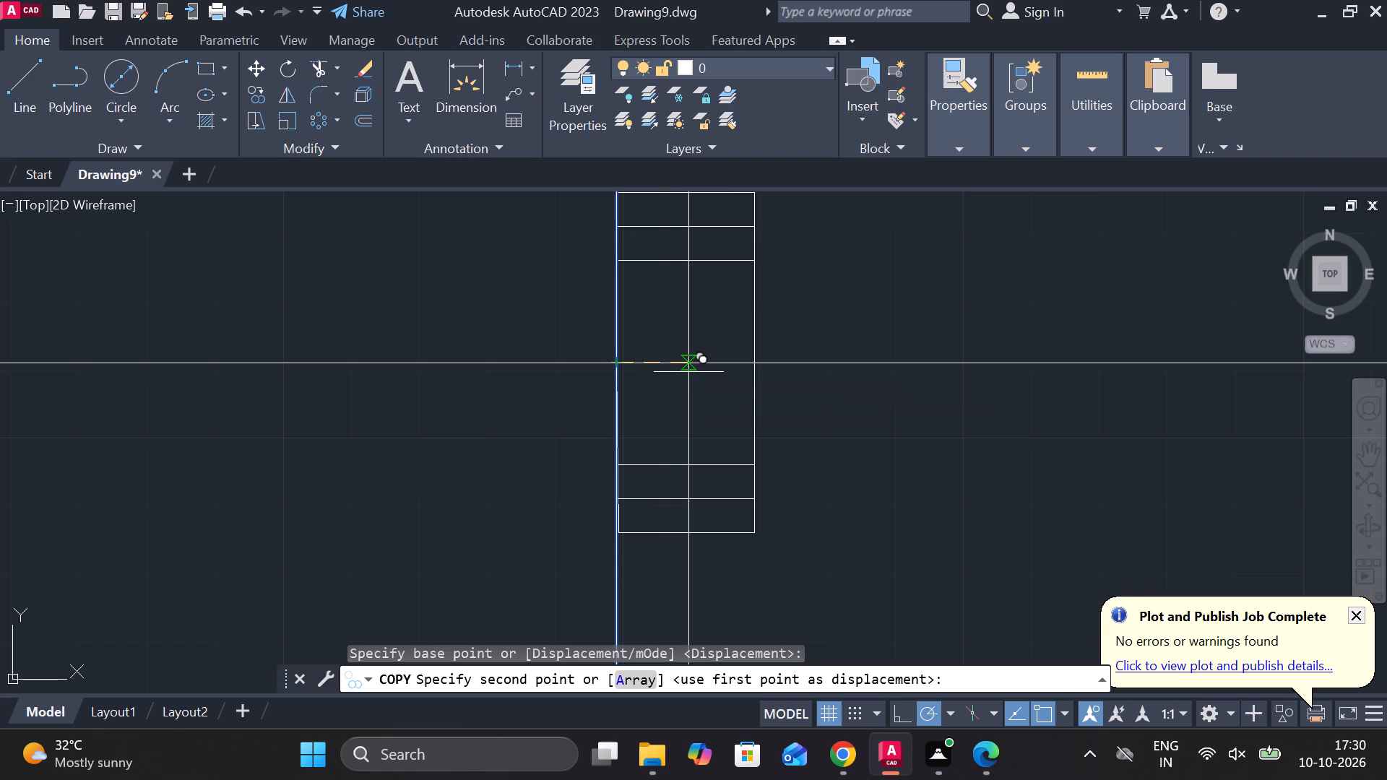
key("1")
key("5")
key("Return")
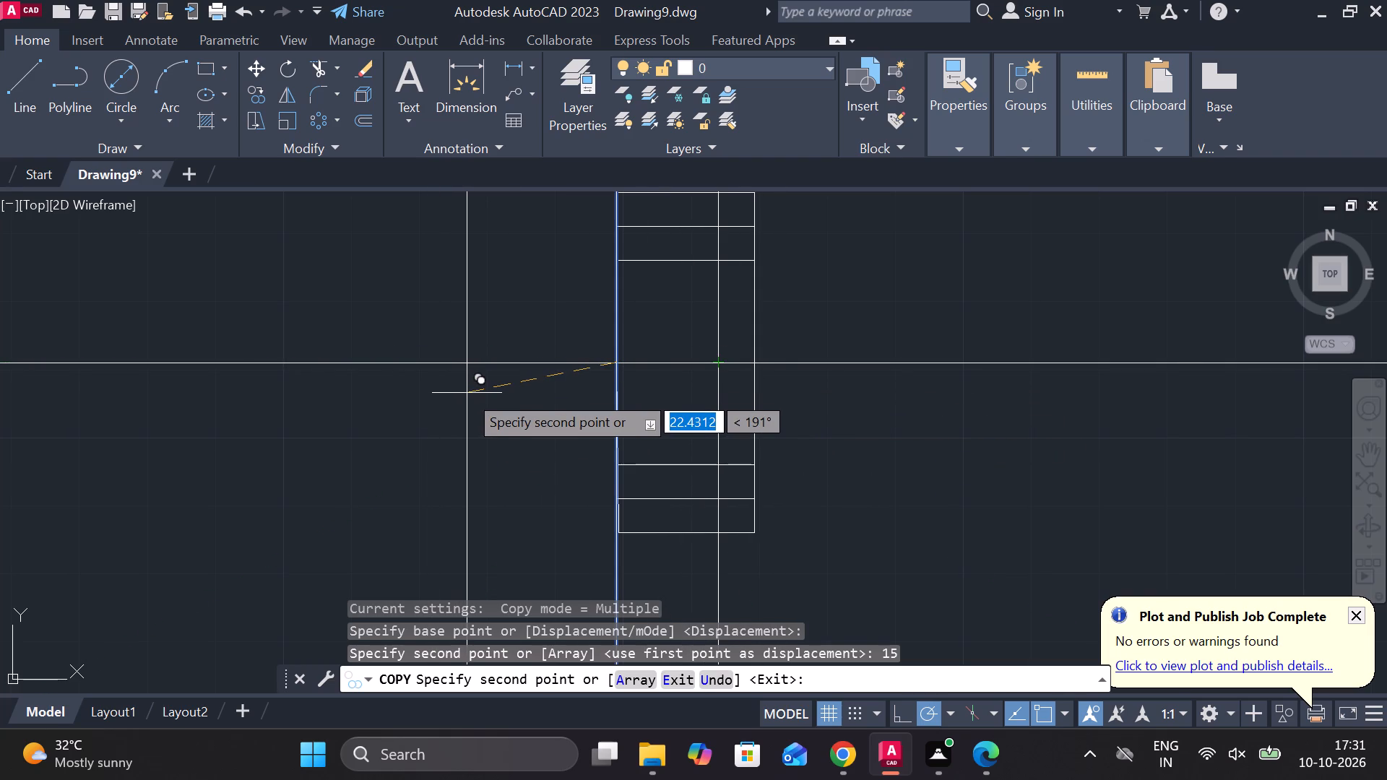
key("Escape")
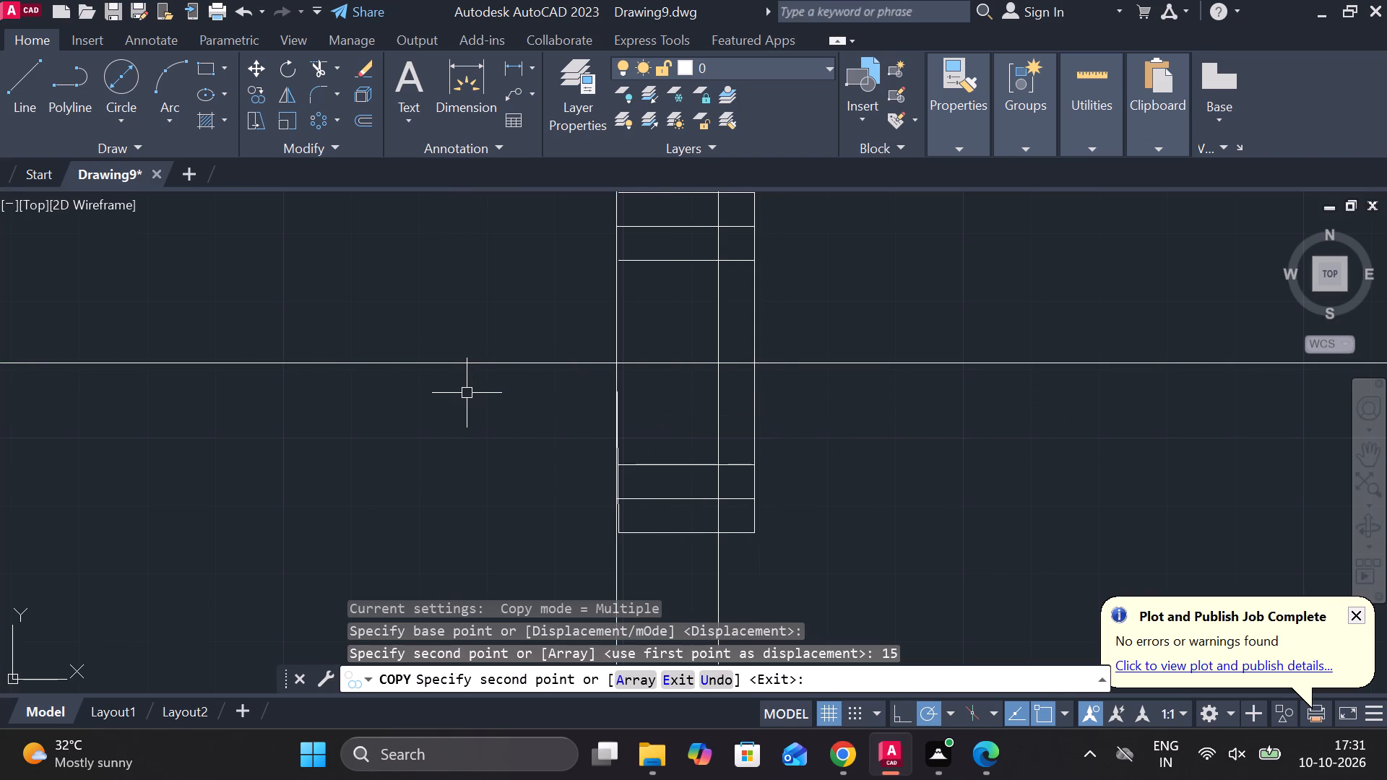
Trim the 15-unit vertical copy and the two short horizontal lines past their shared corners, leaving an inner rectangle outline.
scroll(809, 277, "down", 1)
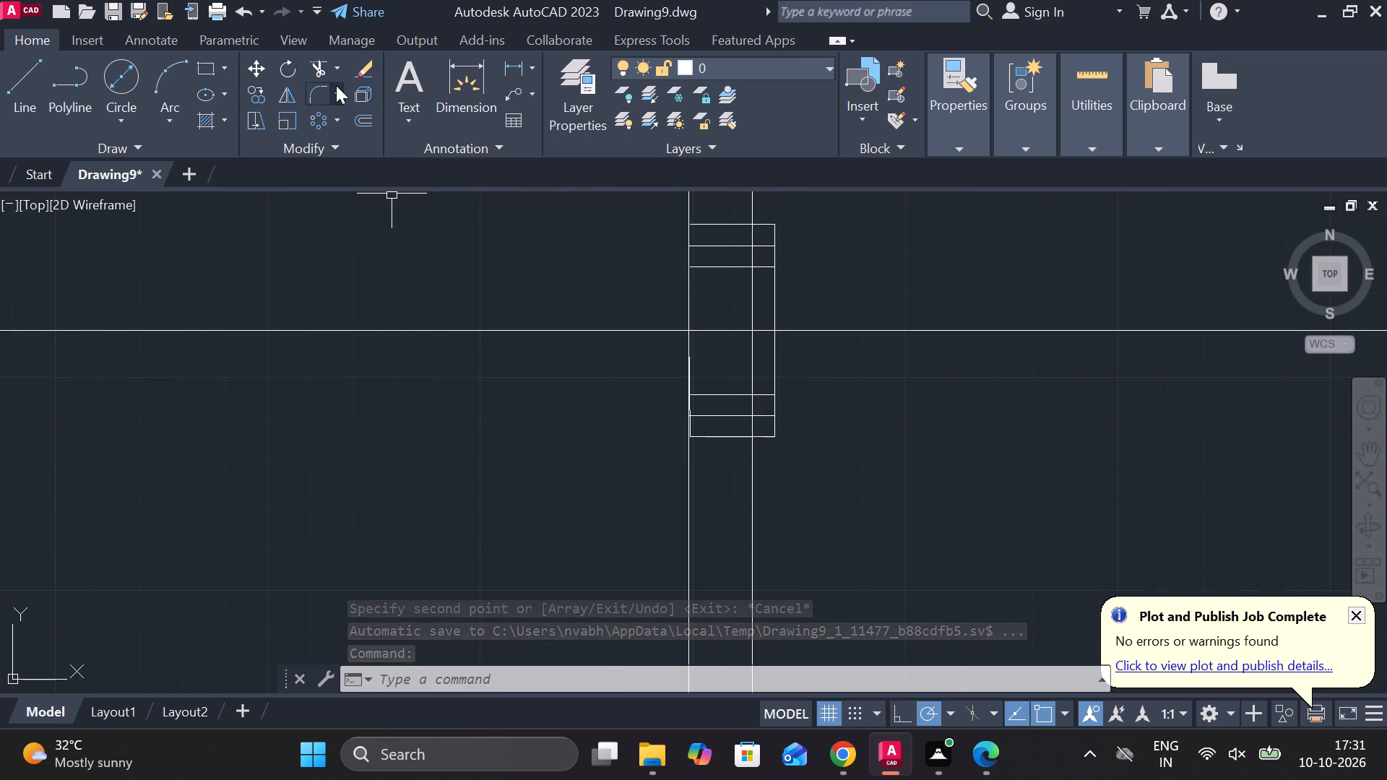
left_click(320, 65)
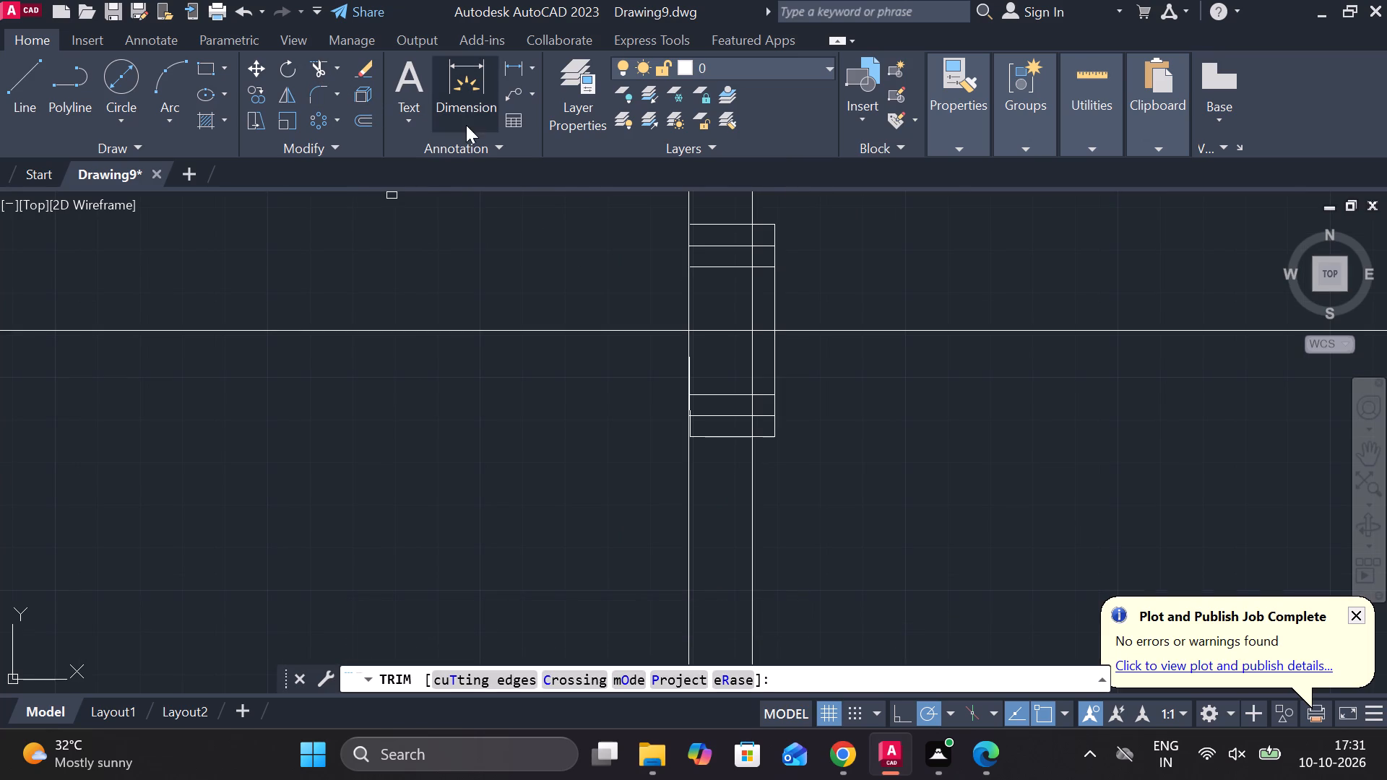
left_click(319, 68)
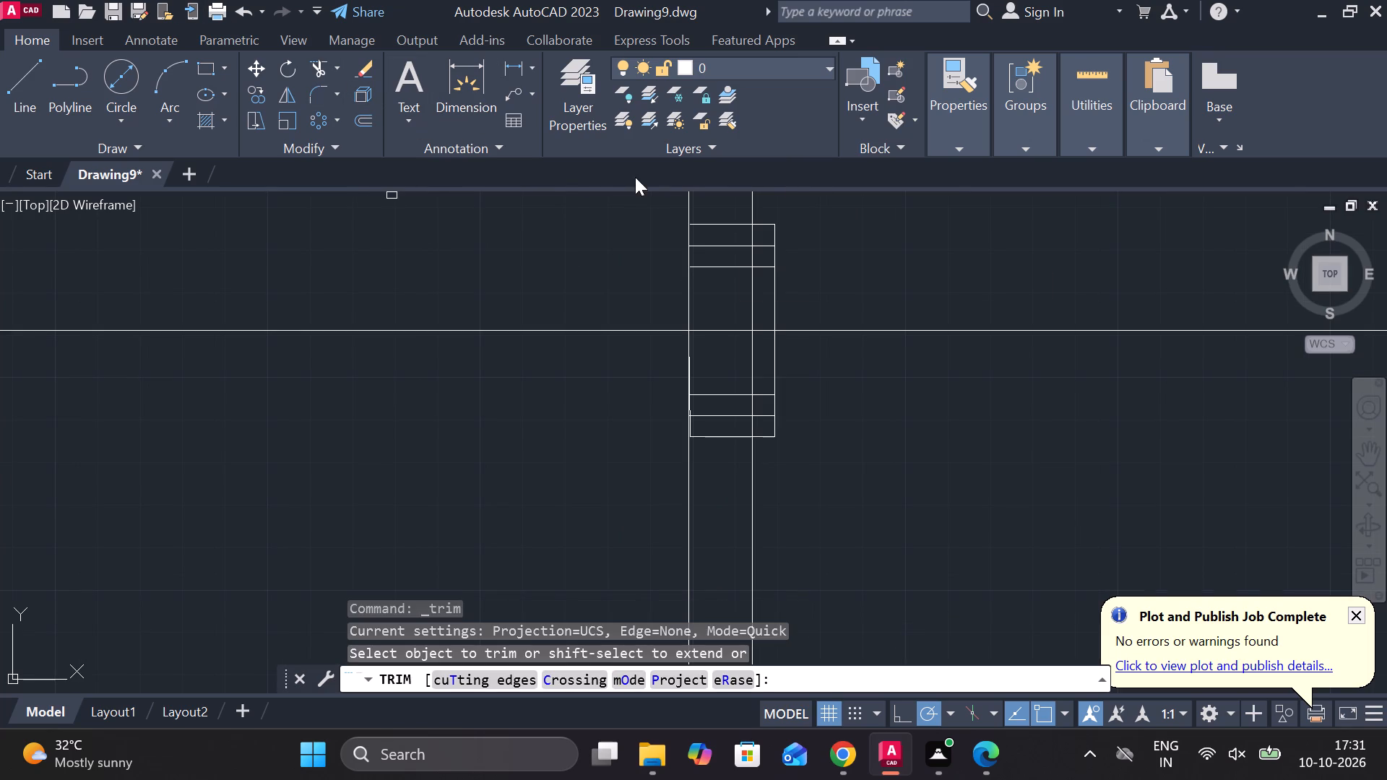
left_click(765, 246)
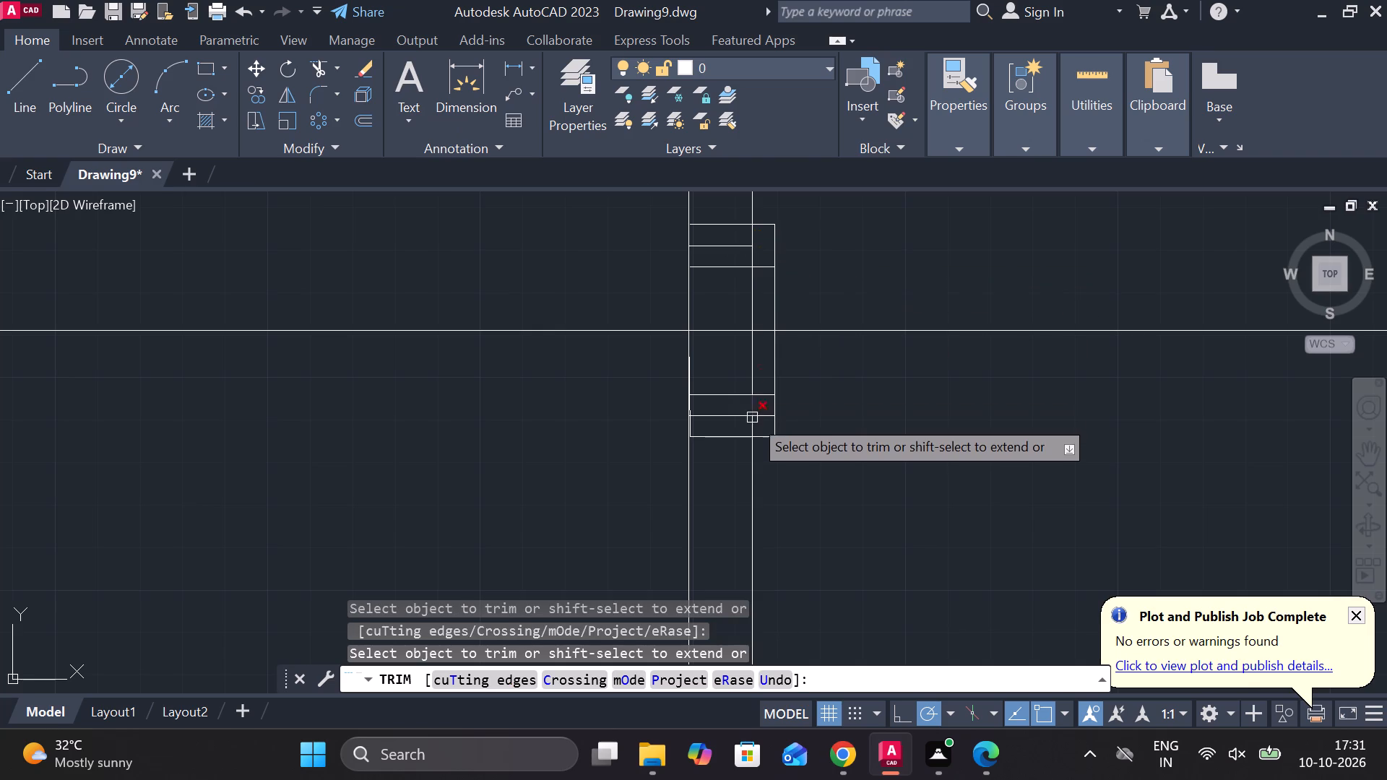
left_click(766, 412)
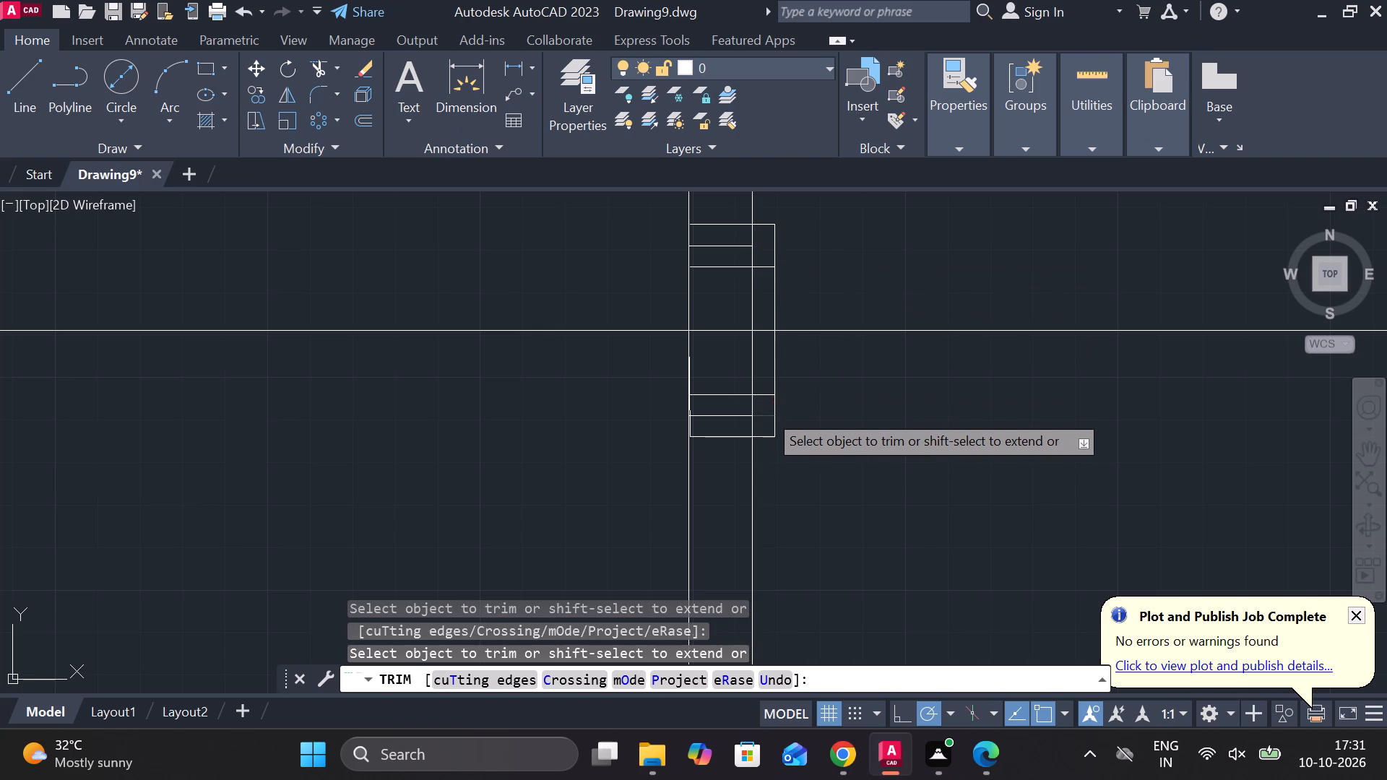
left_click(751, 487)
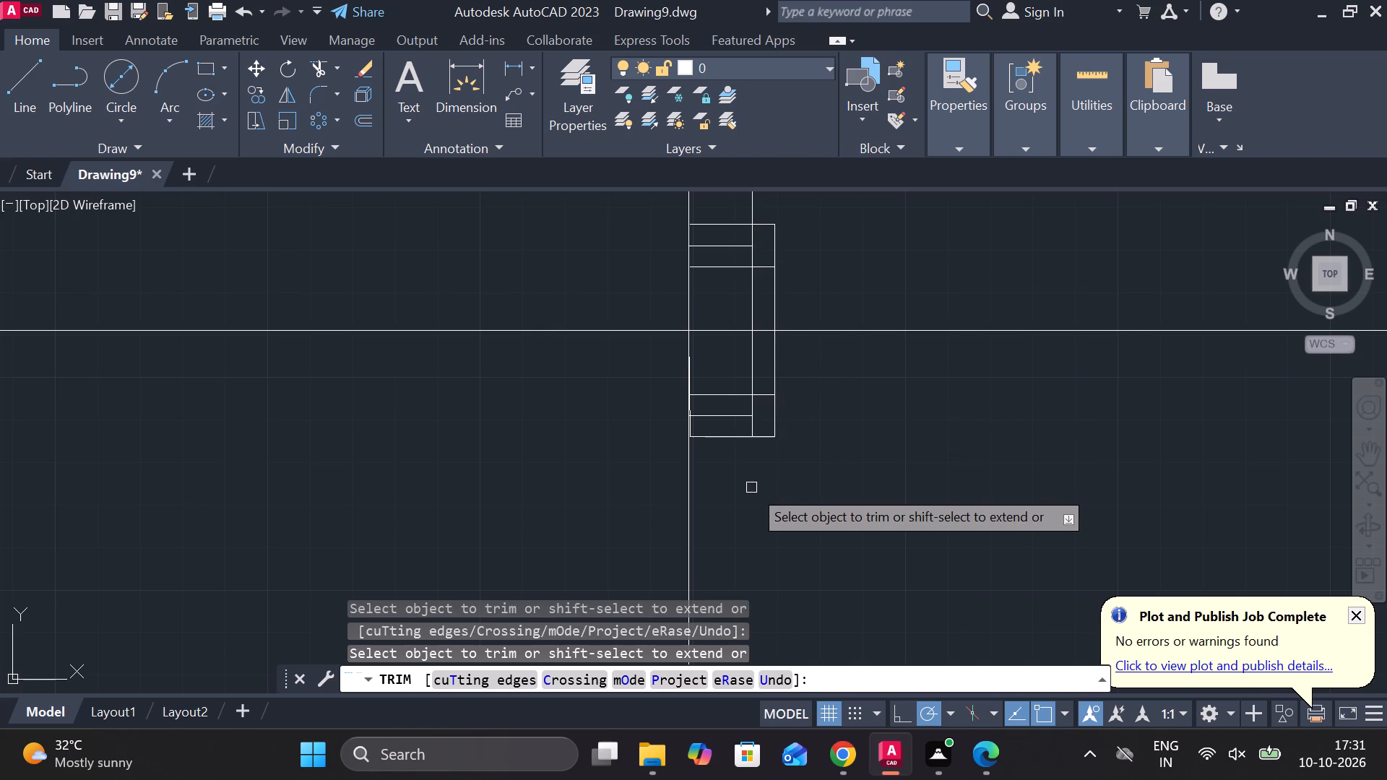
left_click(753, 204)
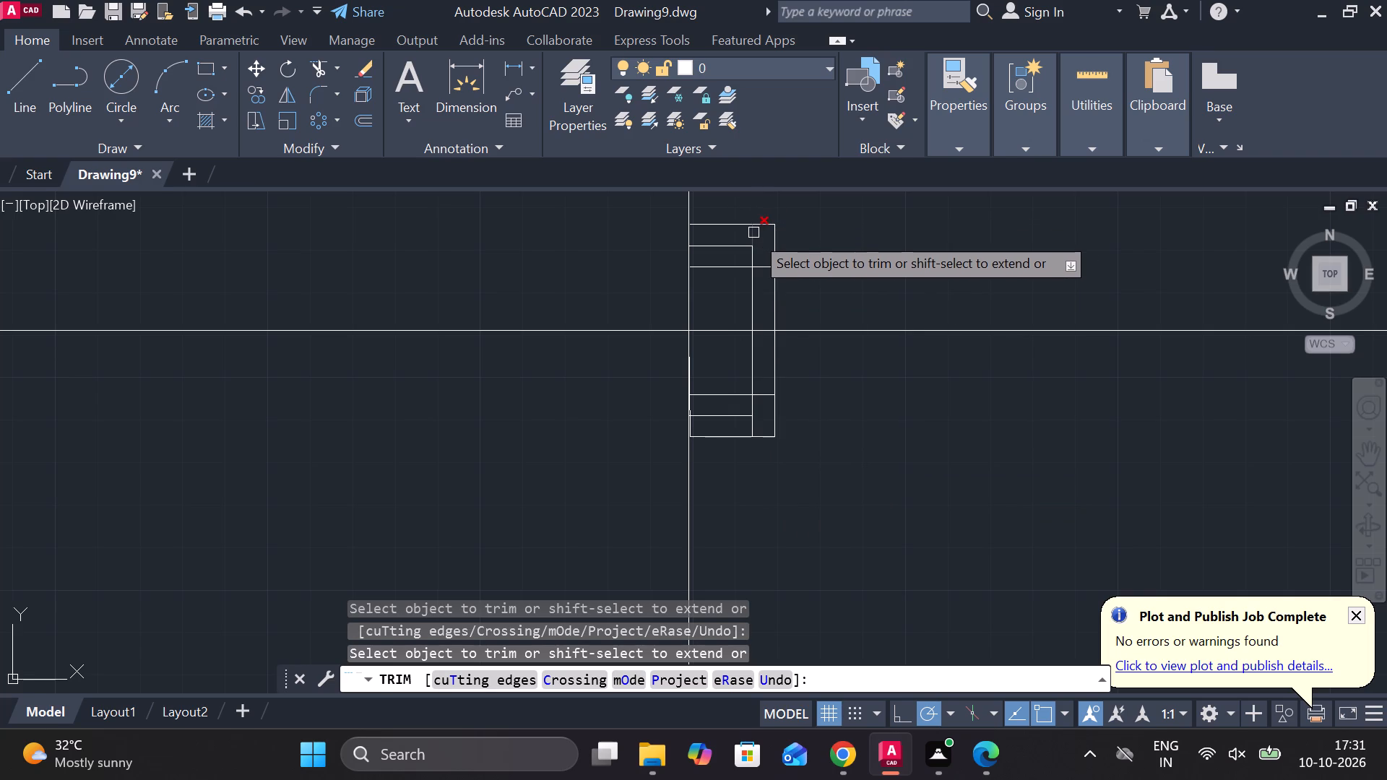
left_click(753, 234)
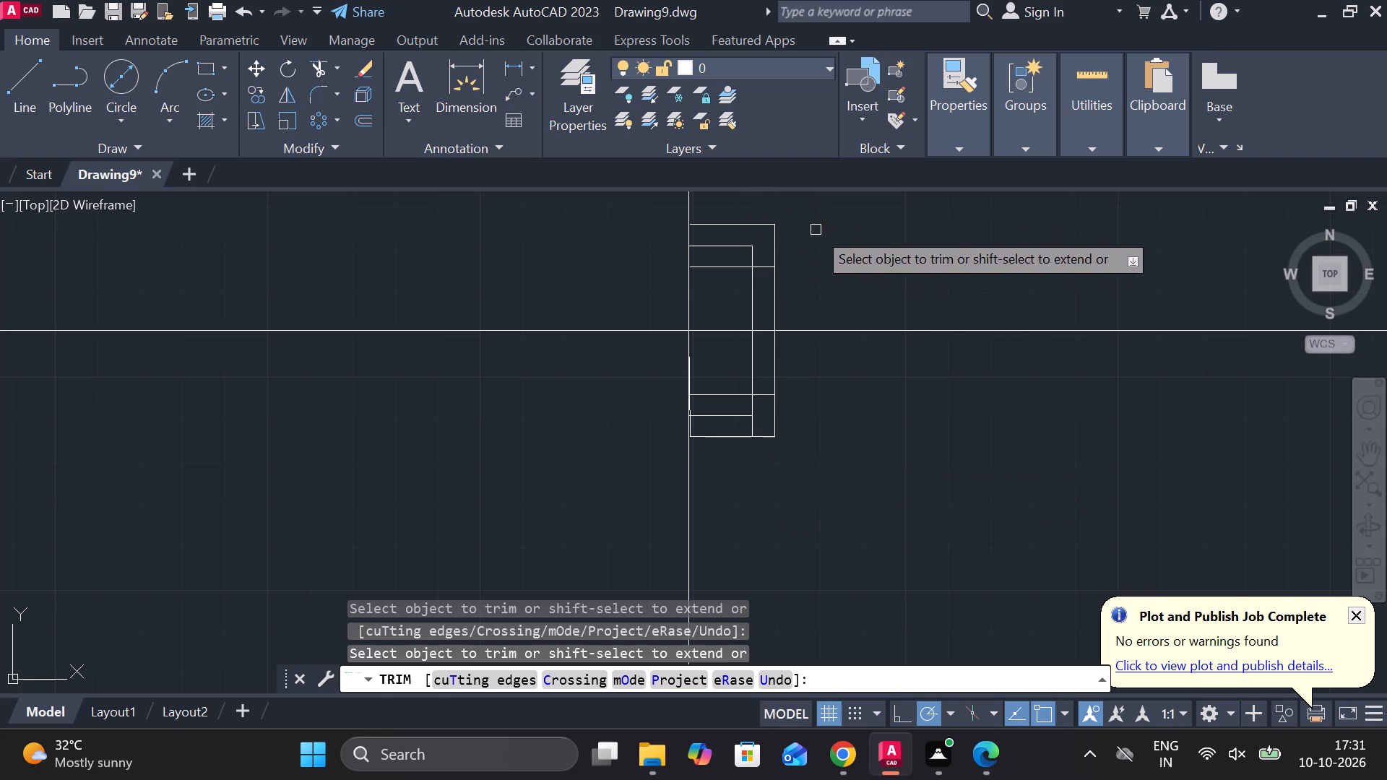
left_click(757, 423)
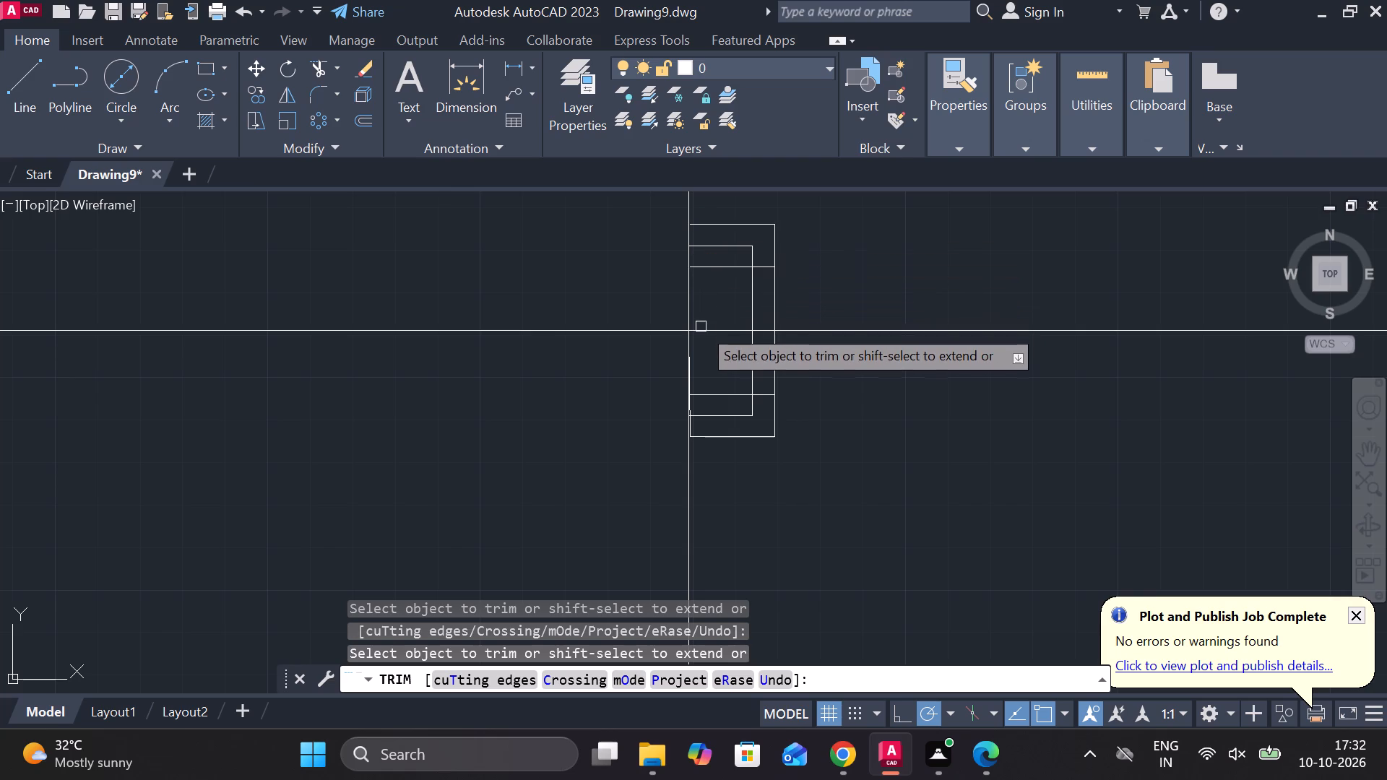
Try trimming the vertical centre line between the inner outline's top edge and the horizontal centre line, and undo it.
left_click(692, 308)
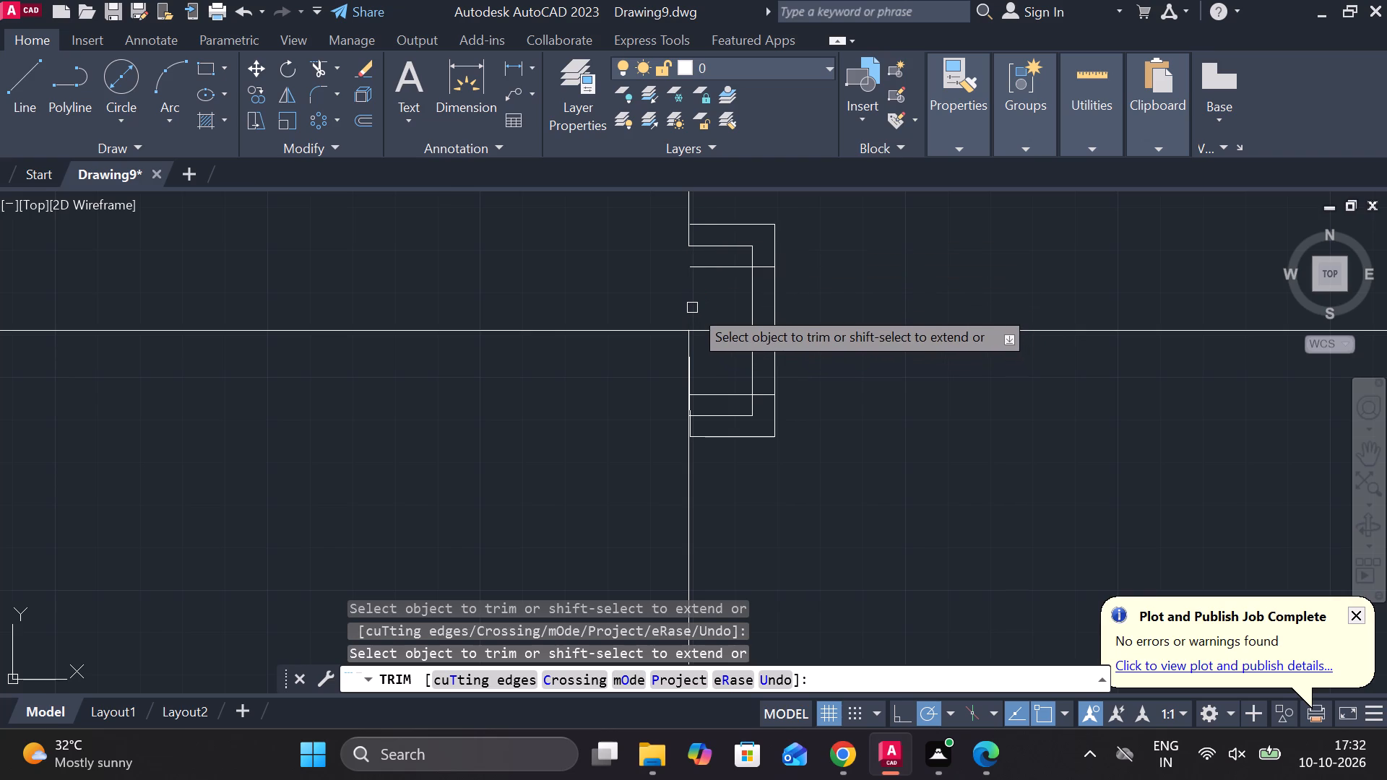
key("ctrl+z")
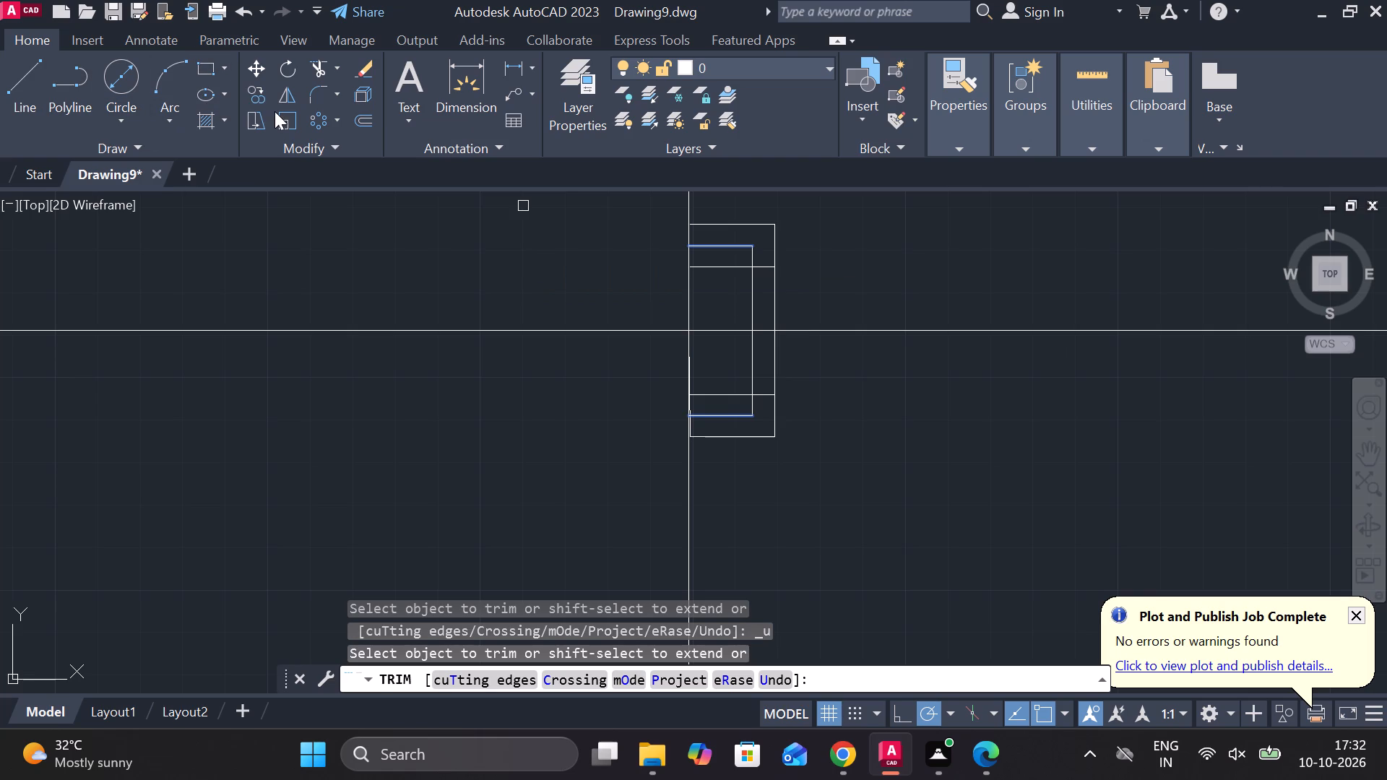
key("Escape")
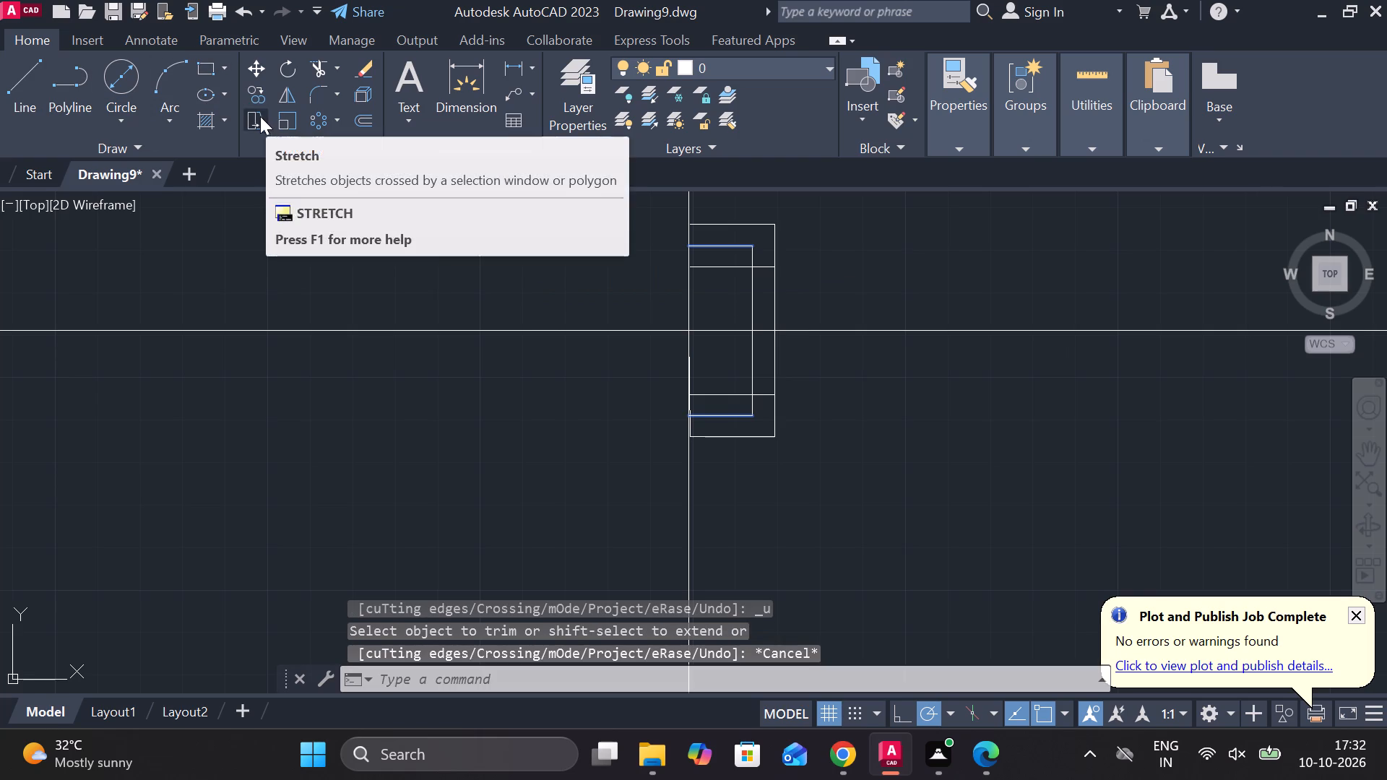
Copy the vertical centre line 35 units to the right, using the centre line intersection as base point.
left_click(687, 527)
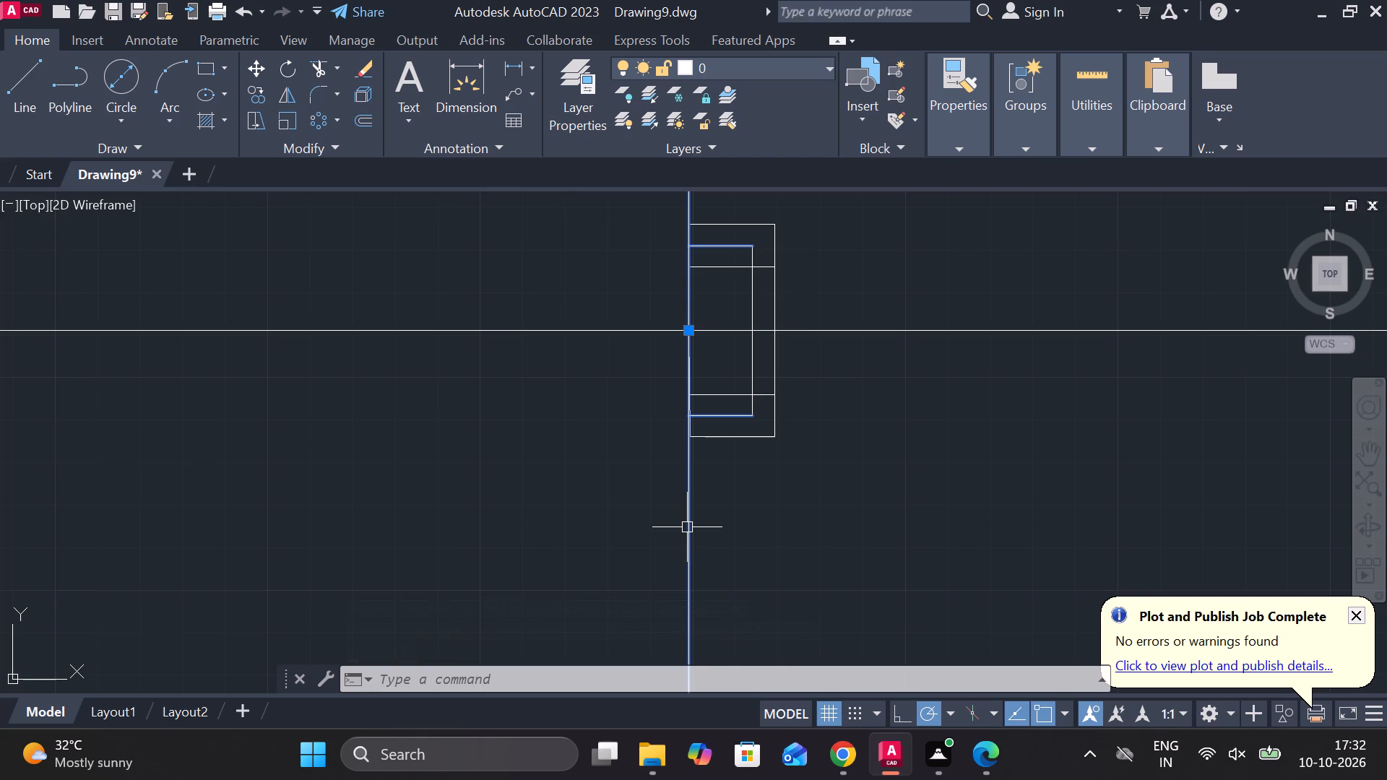
left_click(254, 87)
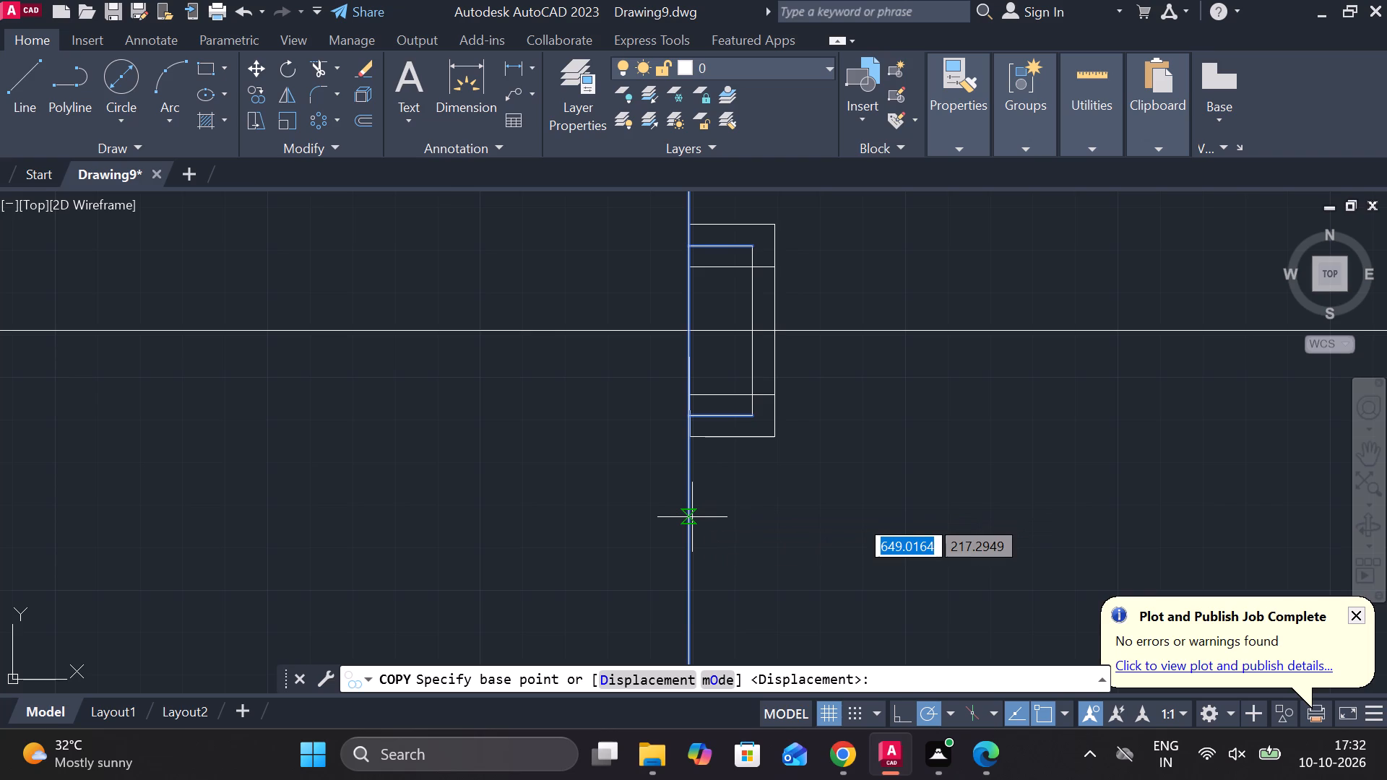
left_click(690, 334)
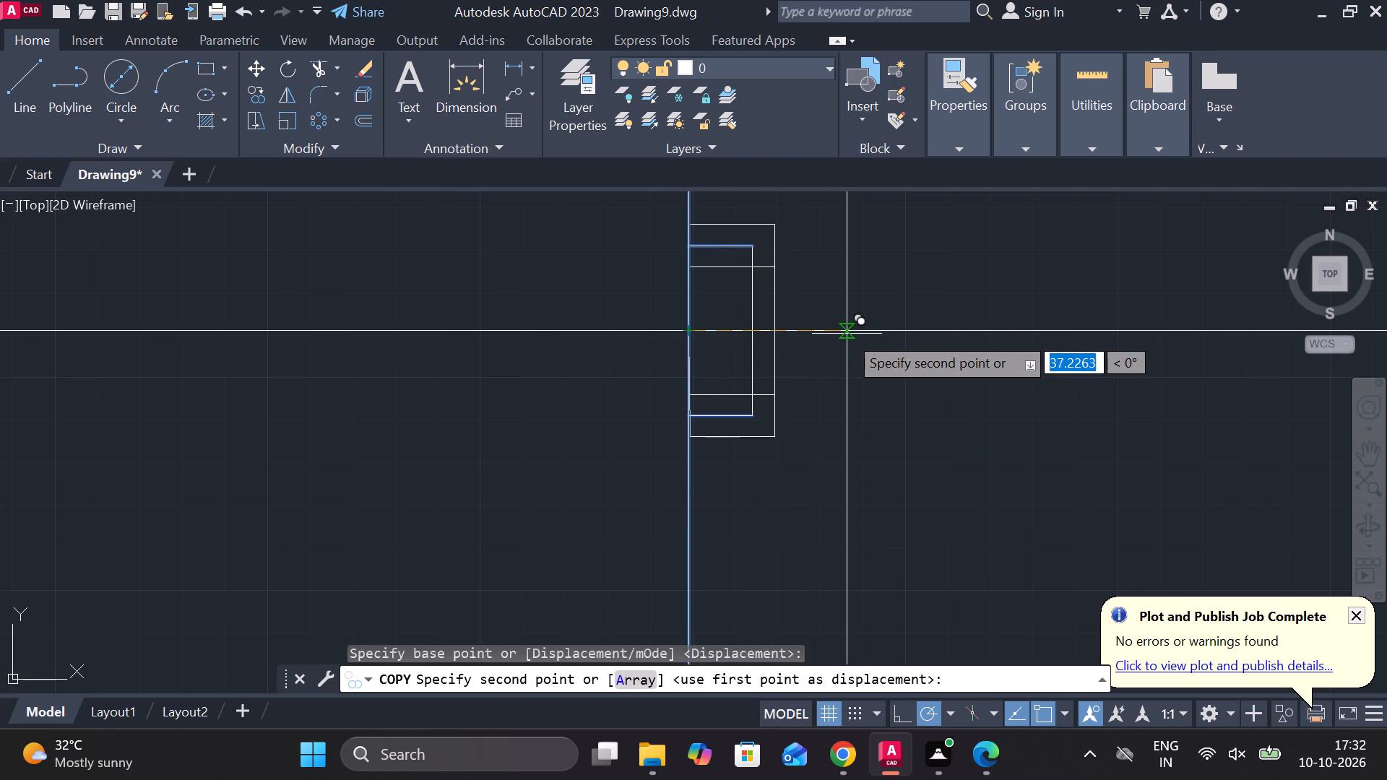
type("35")
key("Return")
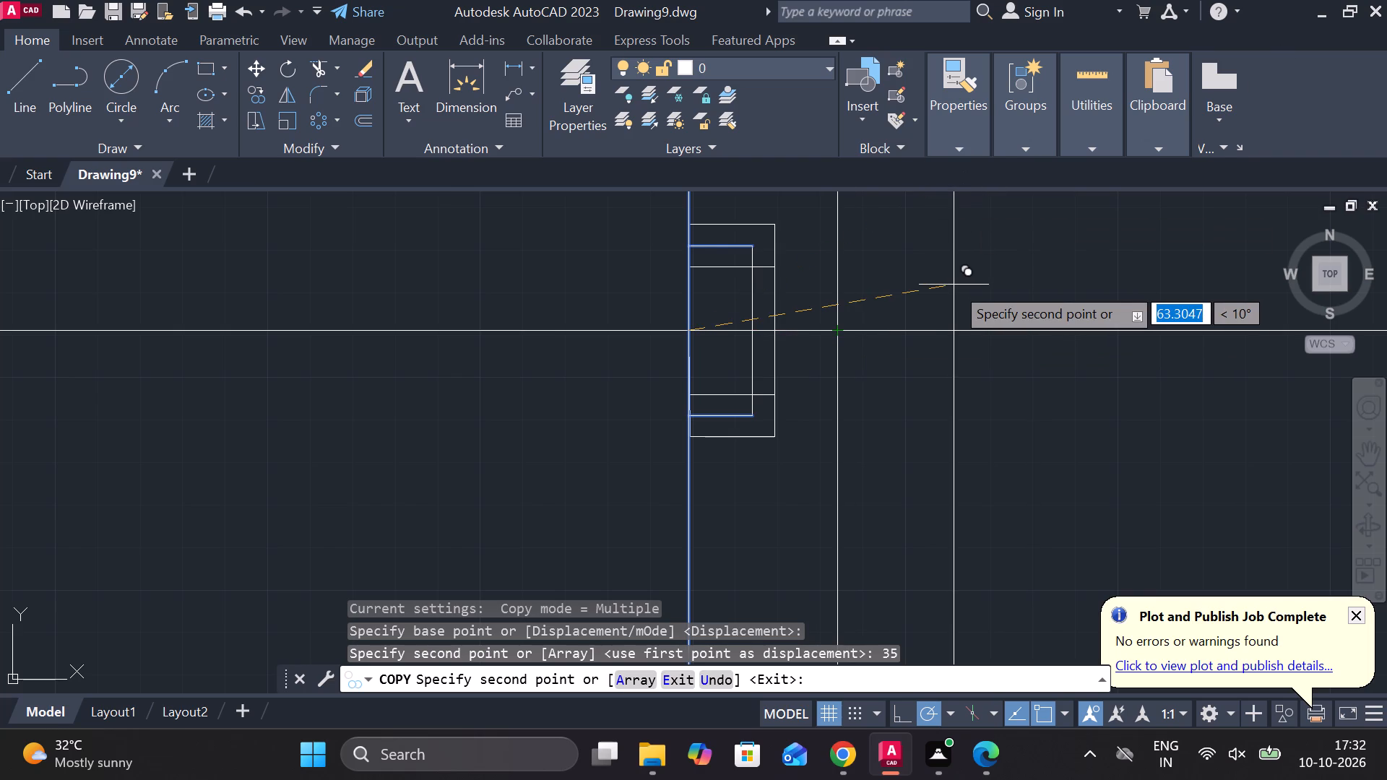
key("Escape")
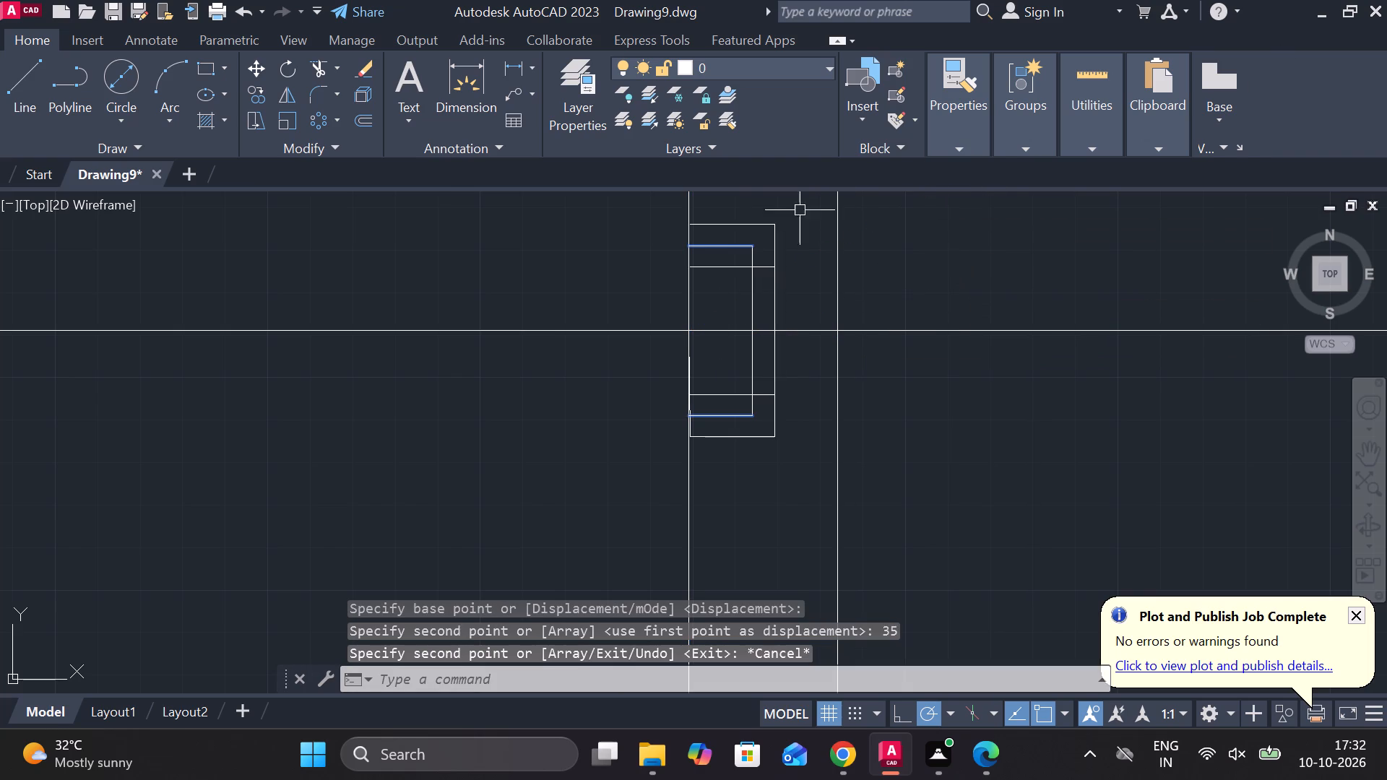
Copy the 35-unit offset vertical line another 35 units to the right, using its intersection with the horizontal centre line as base point.
scroll(811, 222, "down", 1)
scroll(873, 233, "down", 2)
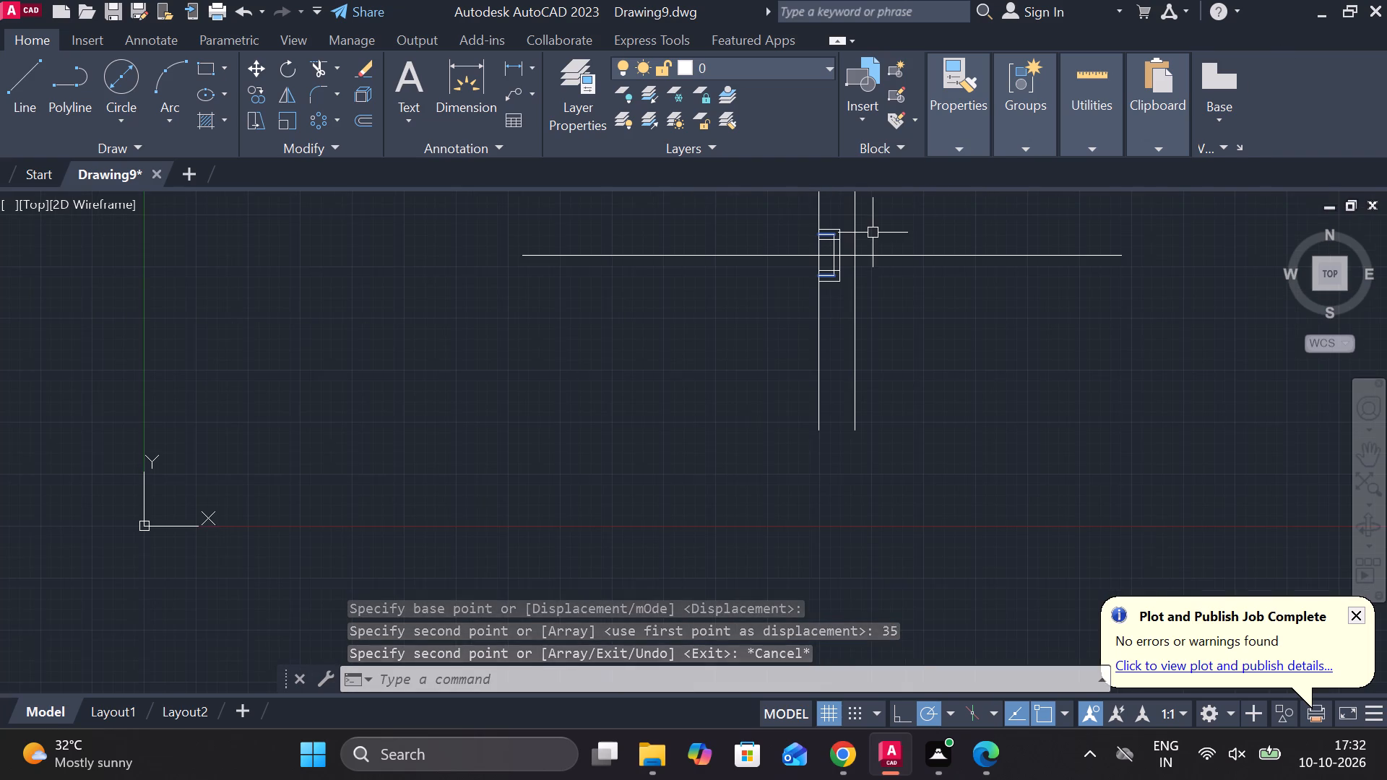
scroll(357, 452, "down", 2)
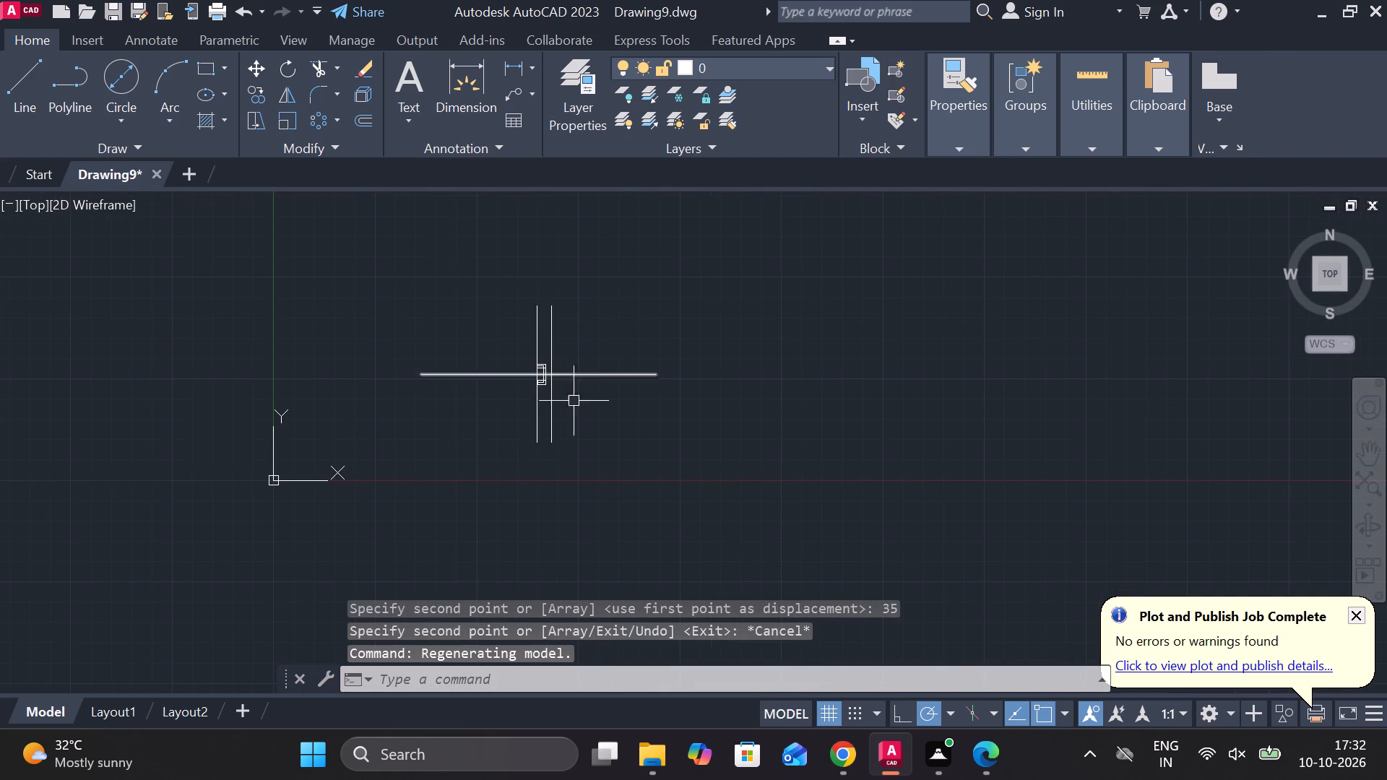
scroll(519, 409, "up", 3)
scroll(519, 409, "down", 1)
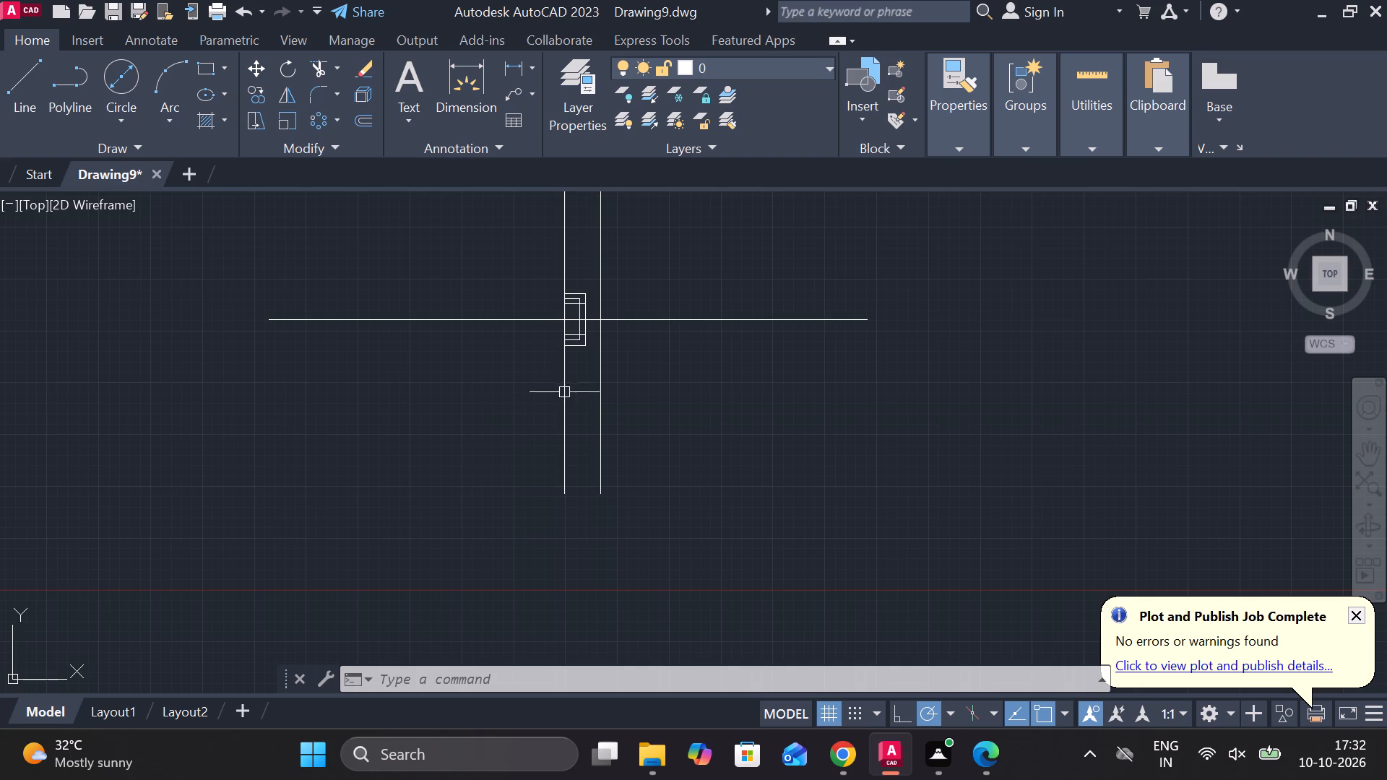
left_click(601, 436)
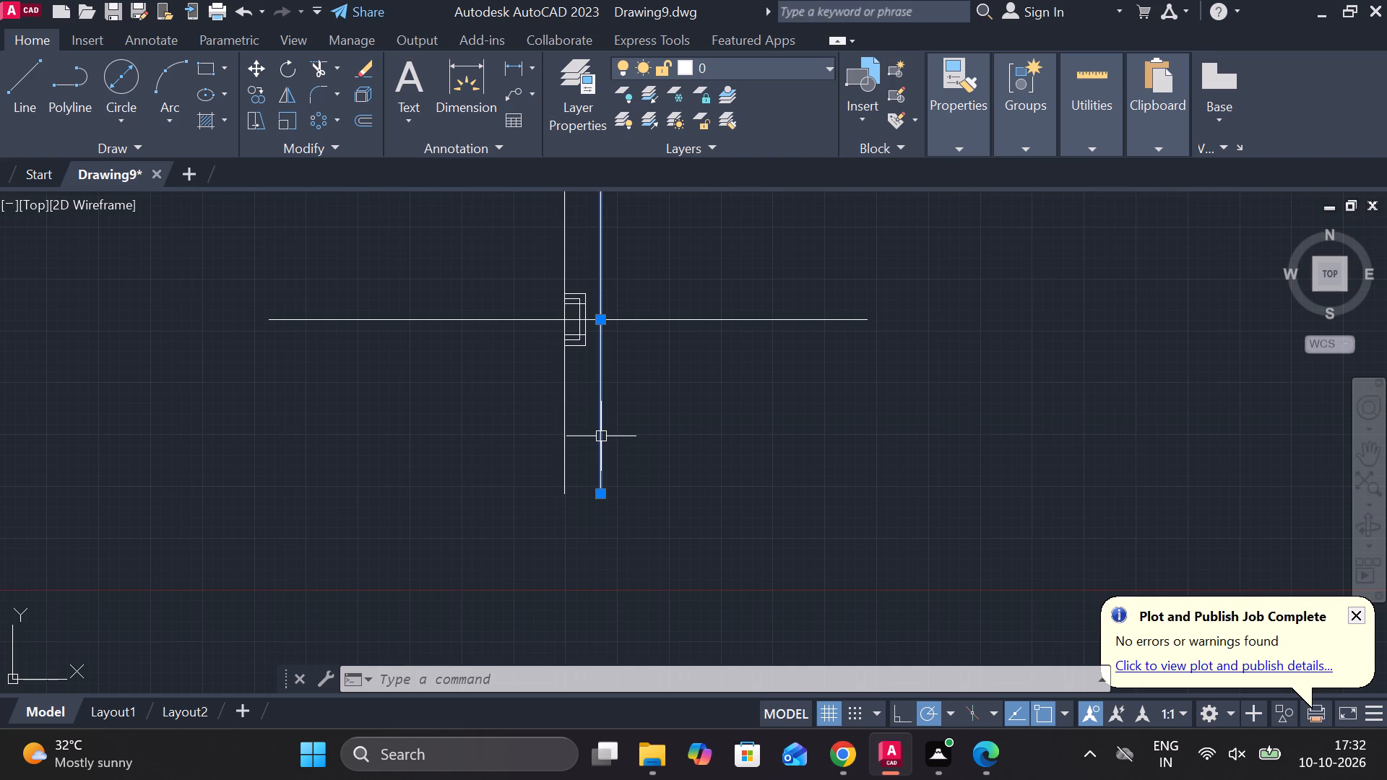
left_click(262, 93)
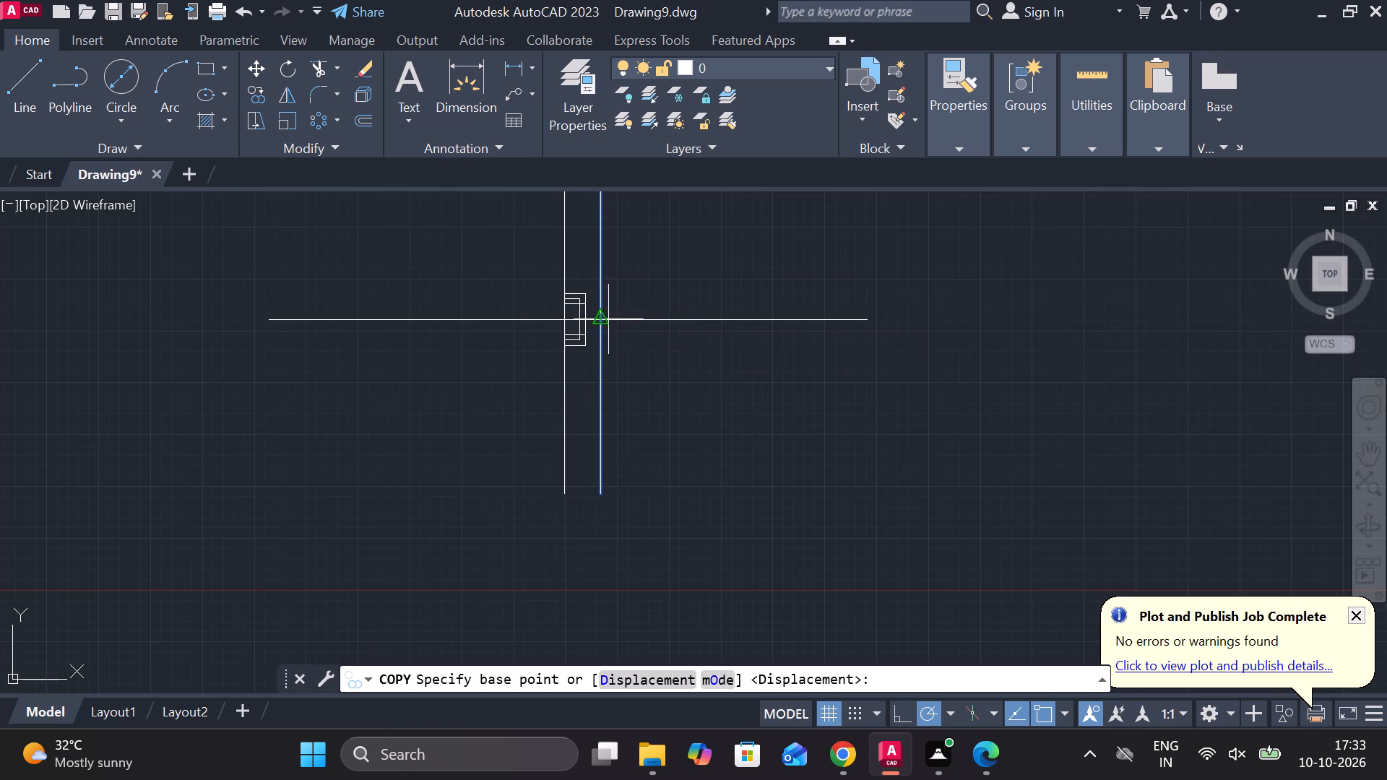
left_click(596, 320)
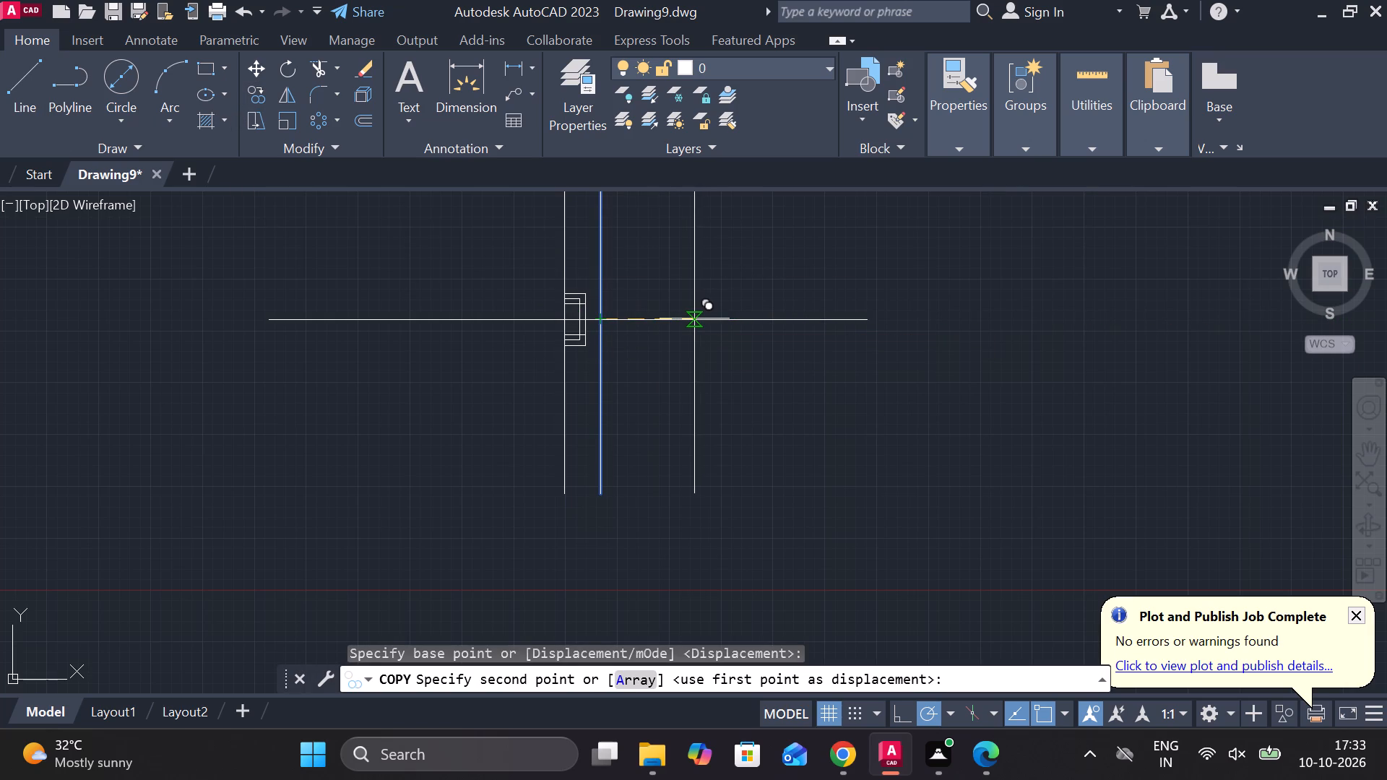
type("35")
key("Return")
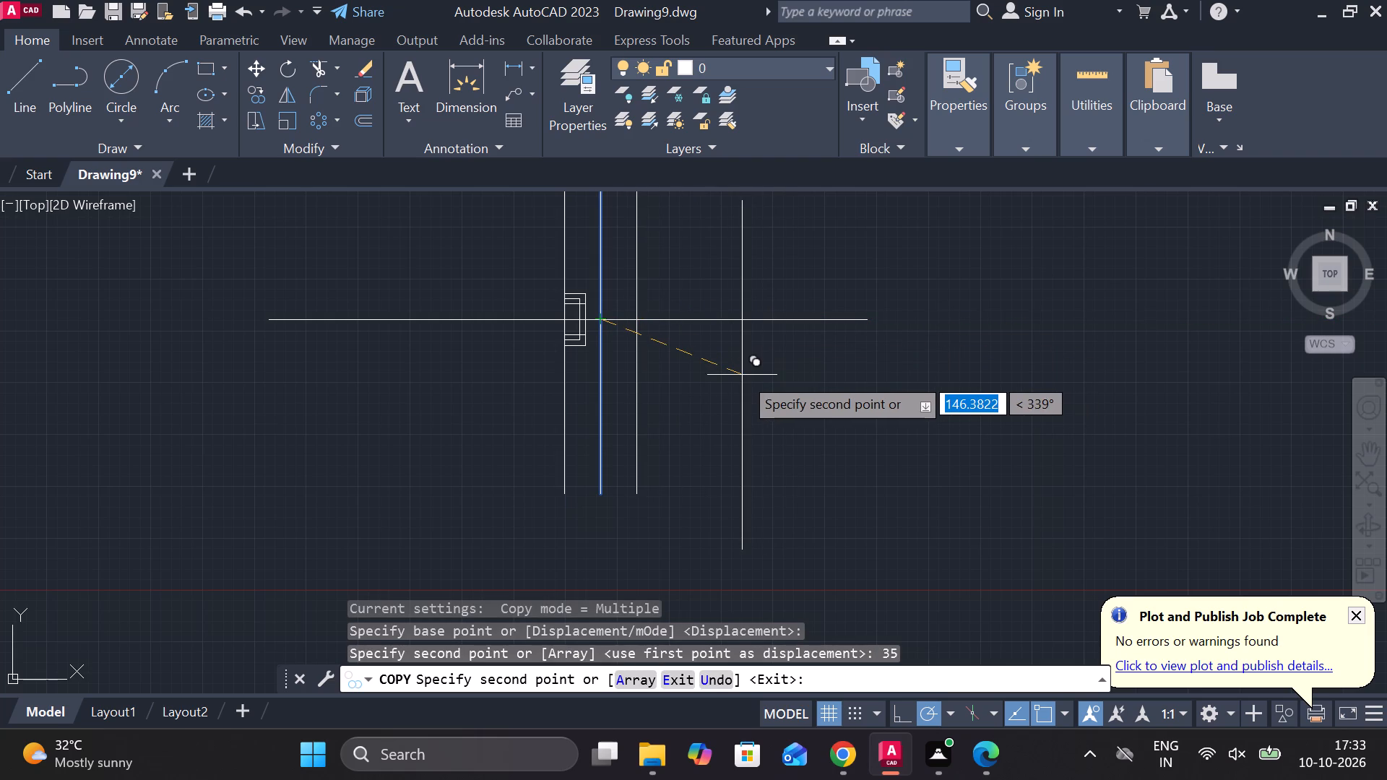
key("Escape")
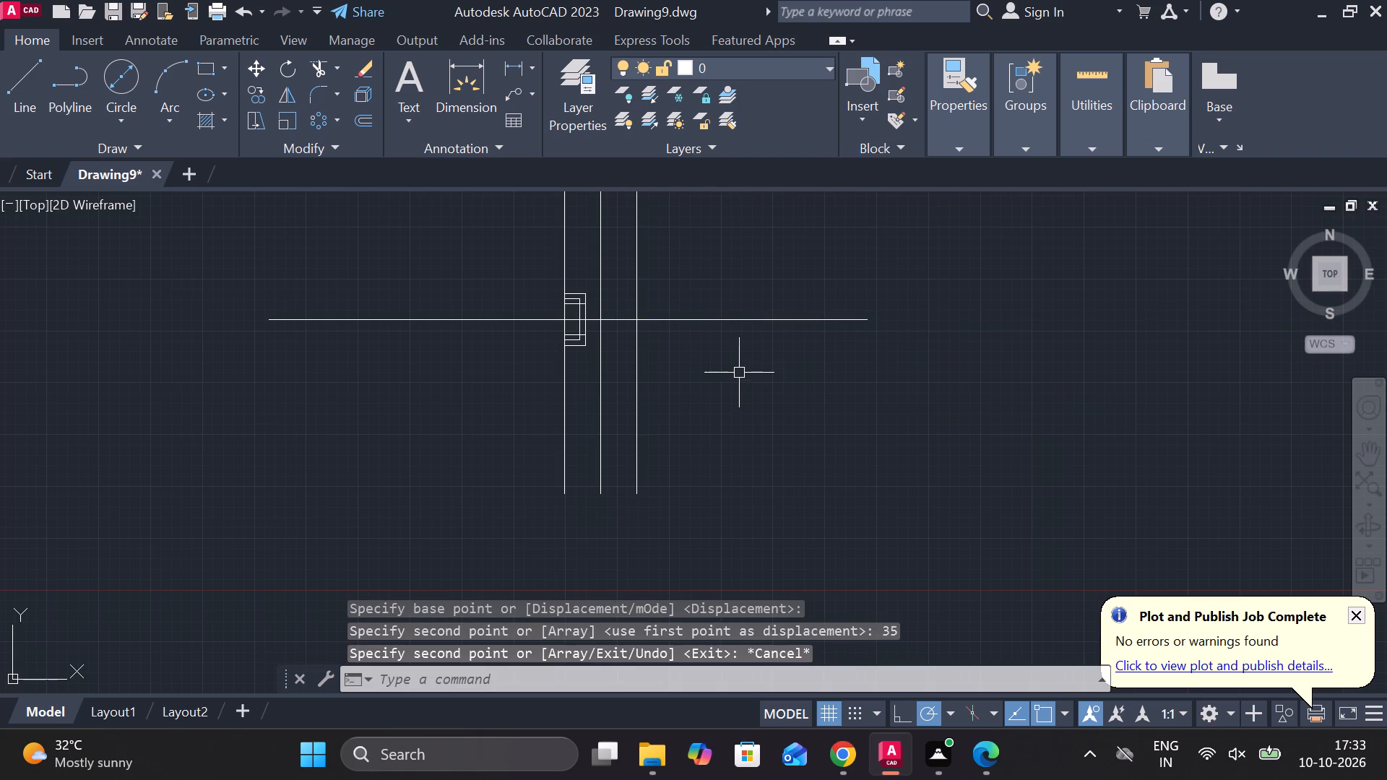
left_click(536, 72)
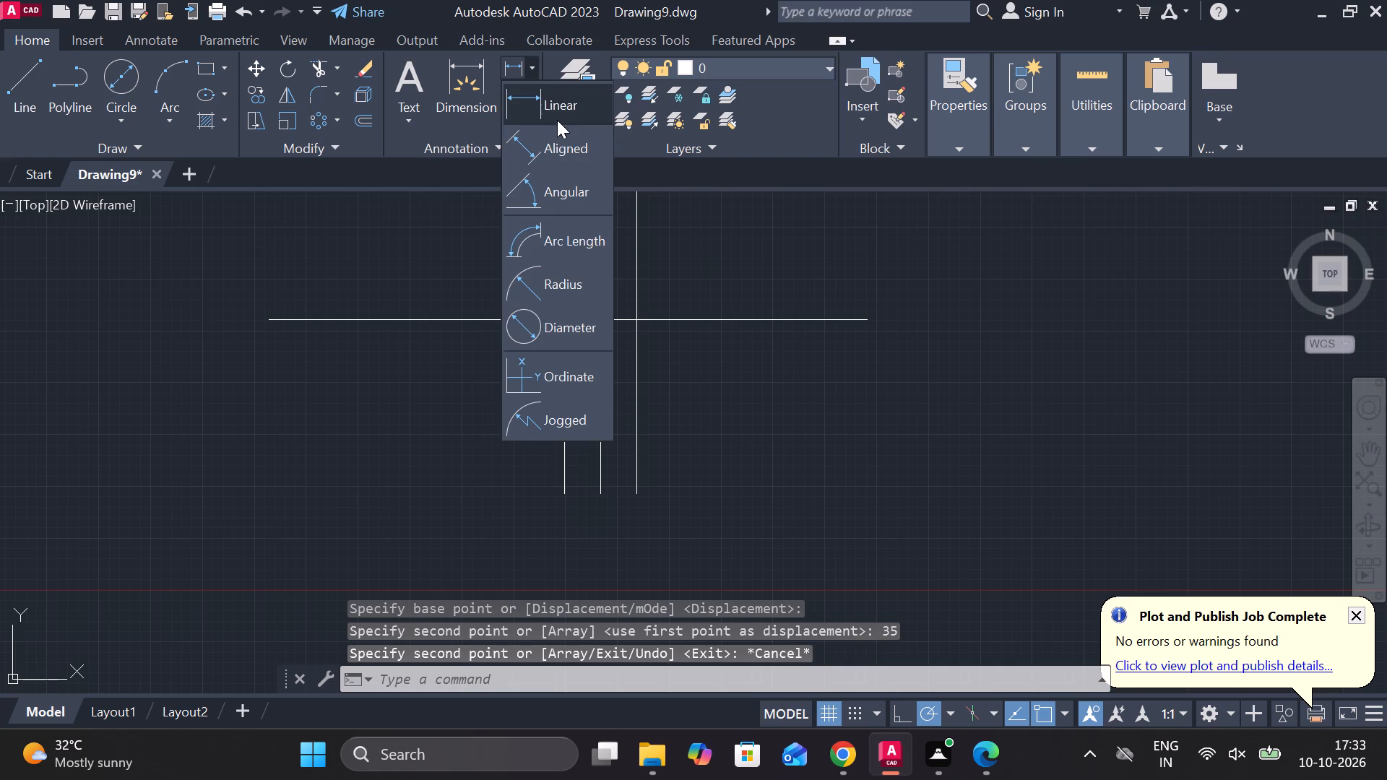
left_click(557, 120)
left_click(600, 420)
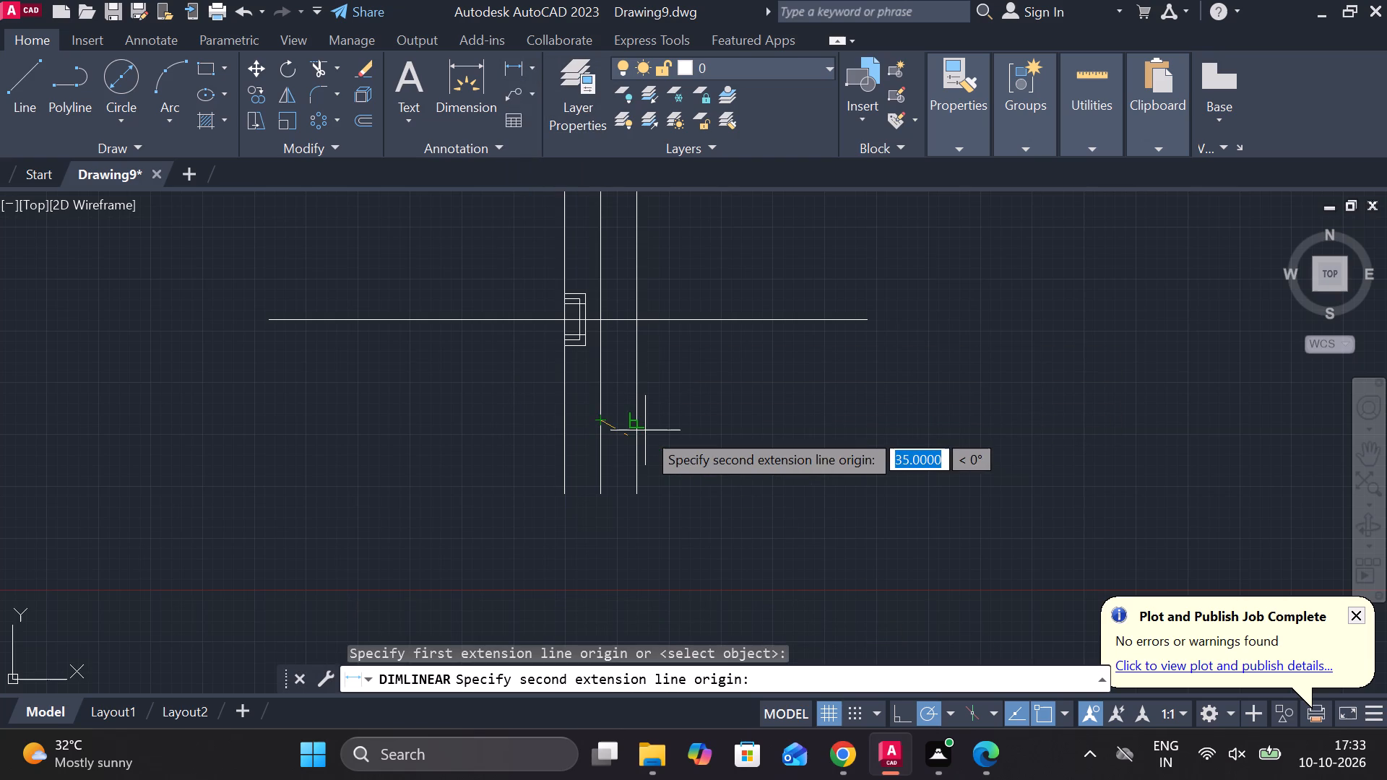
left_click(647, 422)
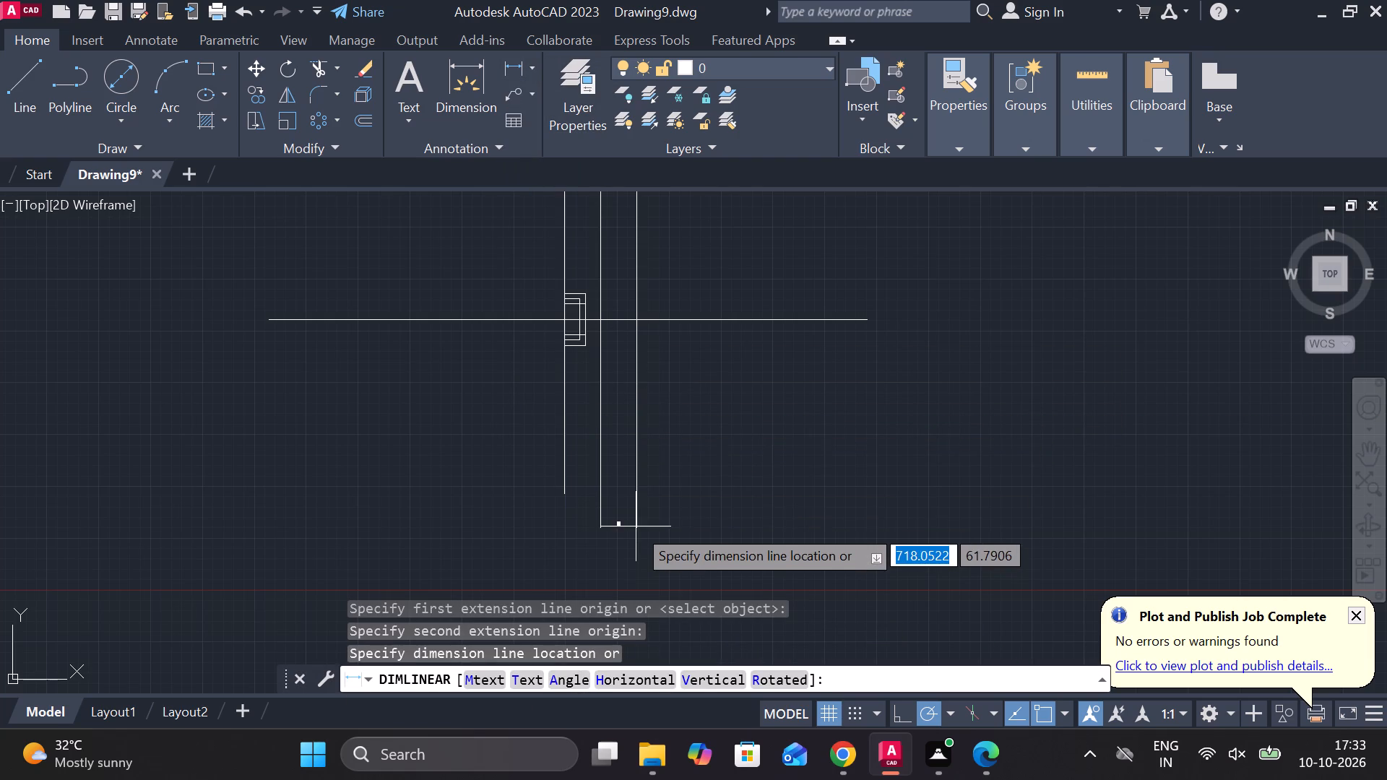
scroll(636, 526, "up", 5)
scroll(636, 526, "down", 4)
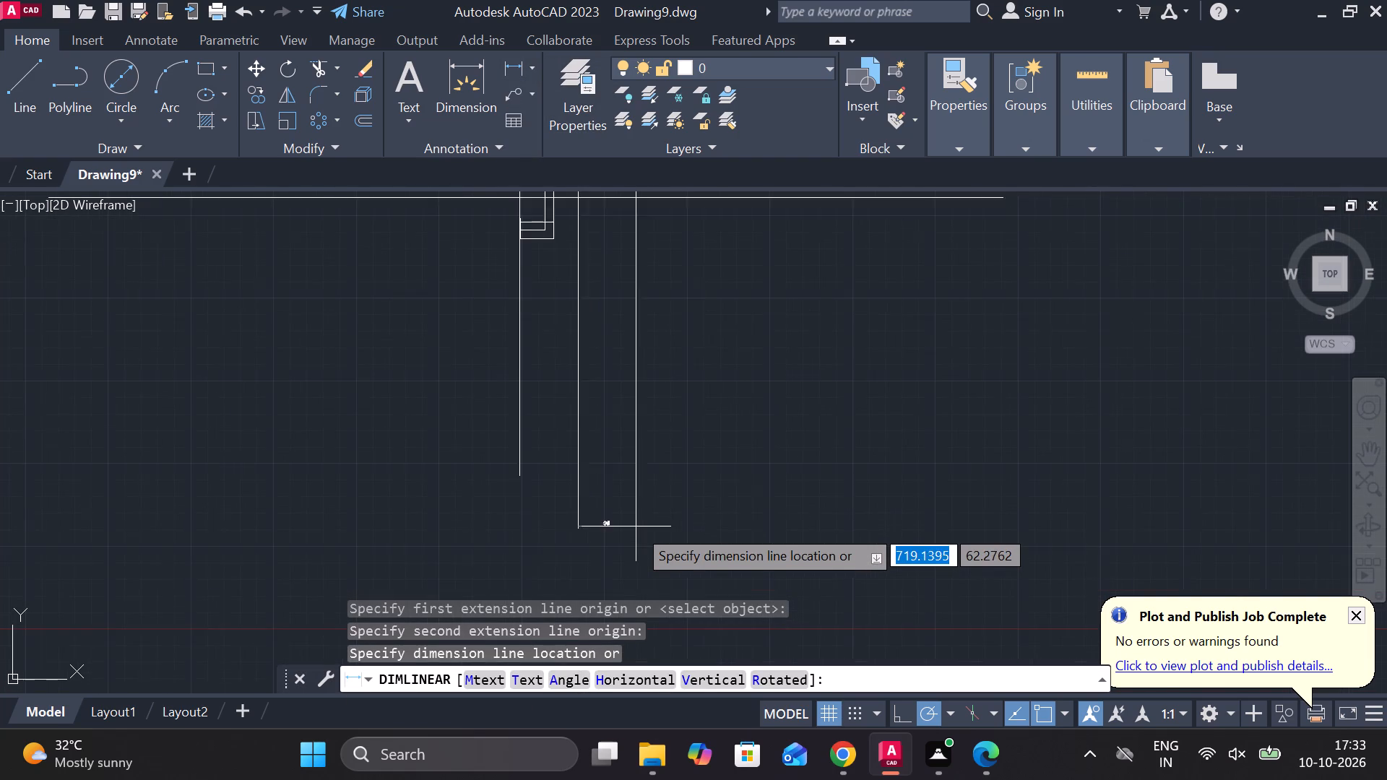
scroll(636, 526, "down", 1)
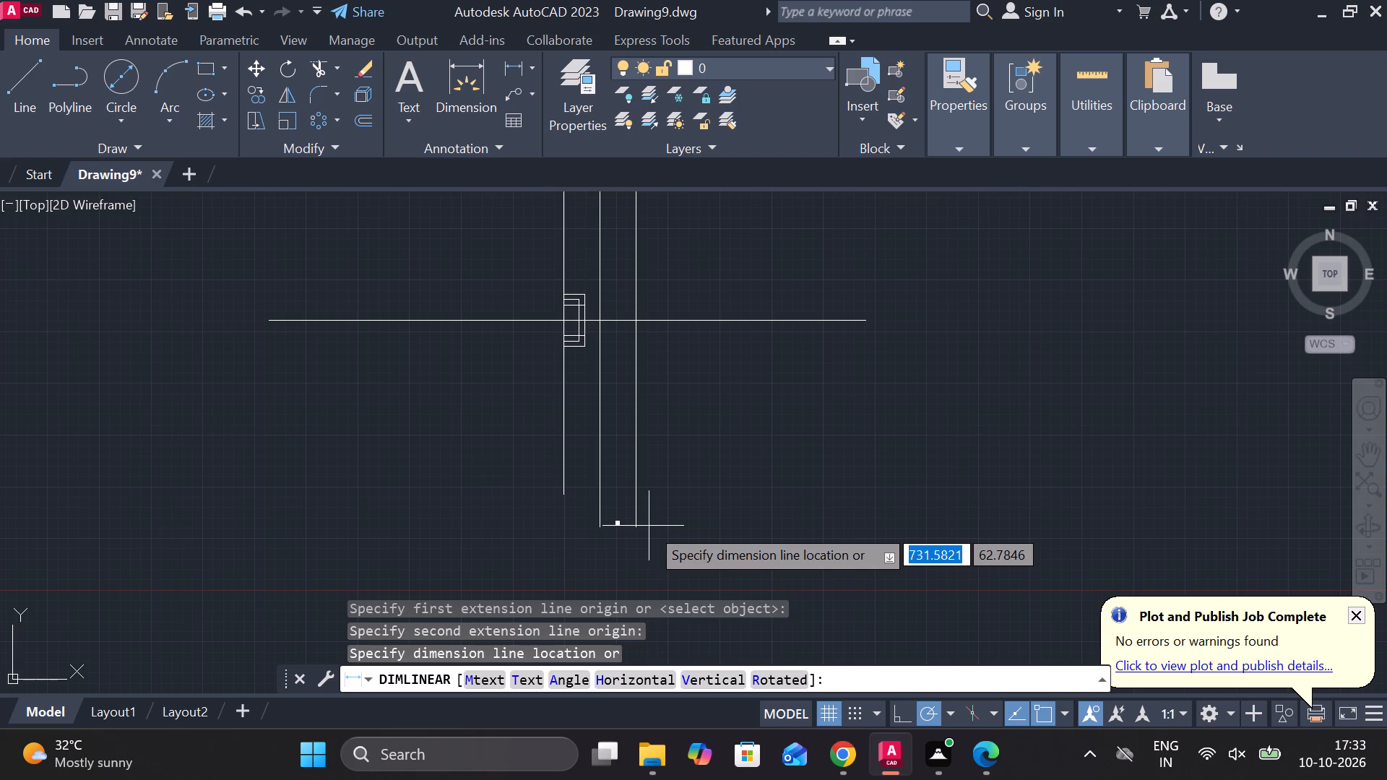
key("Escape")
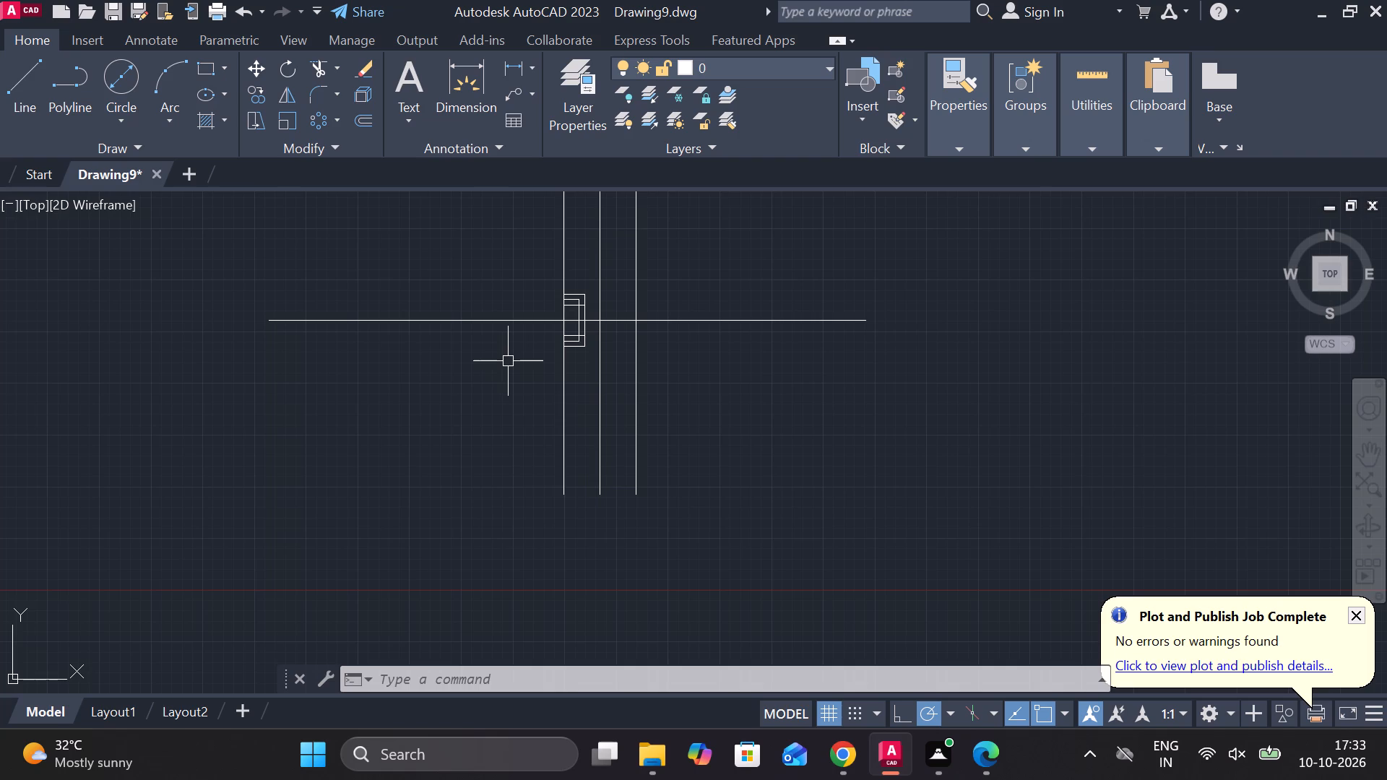
Copy the vertical centre line 10 units to the right, using the centre line intersection as base point.
scroll(506, 360, "up", 2)
scroll(506, 360, "down", 1)
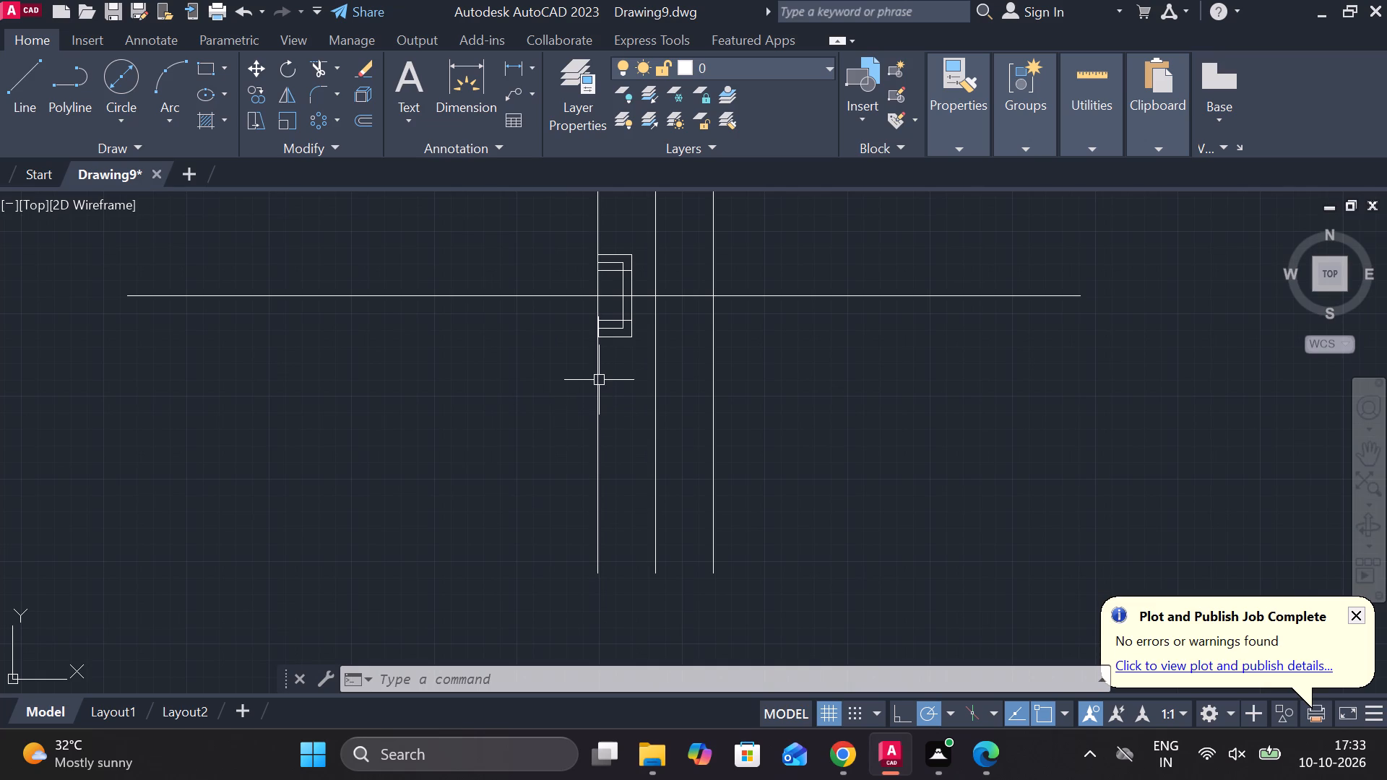
left_click(598, 379)
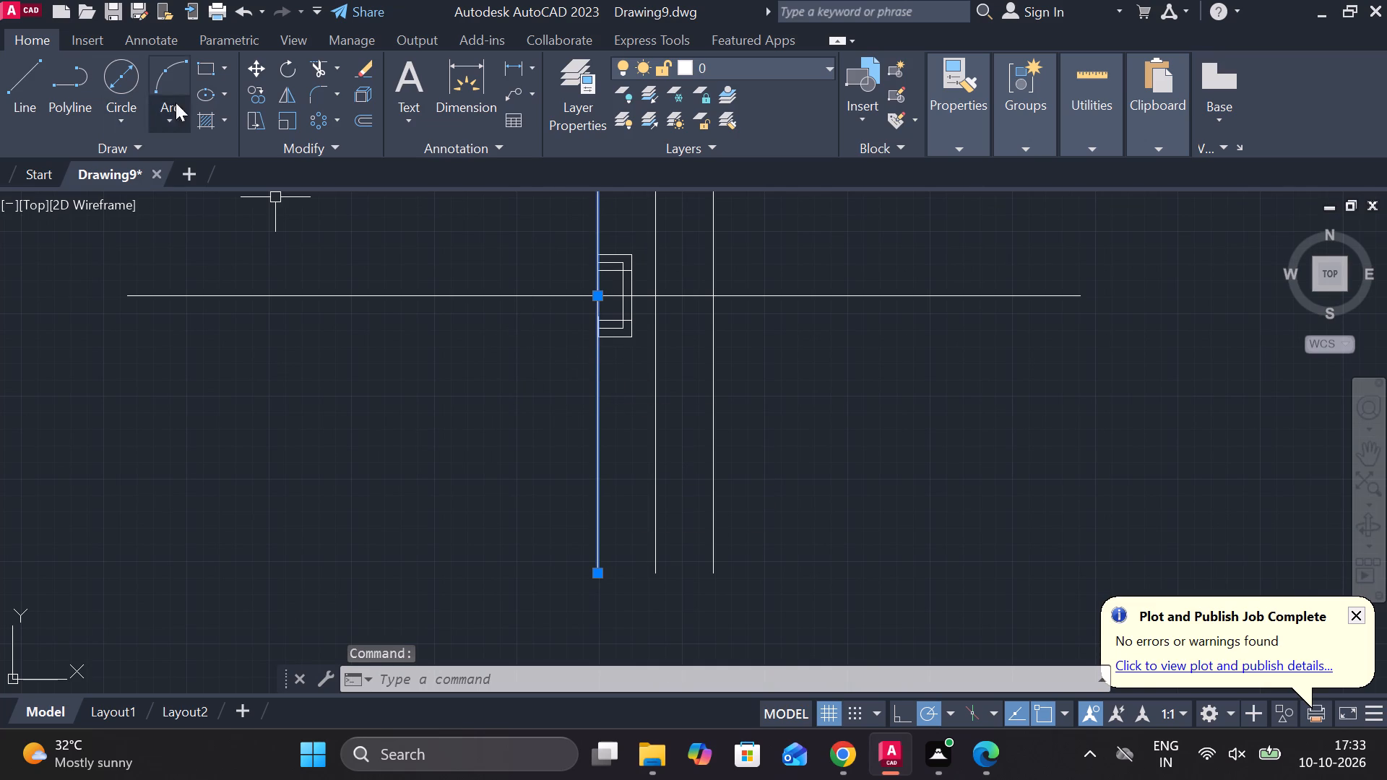
left_click(256, 99)
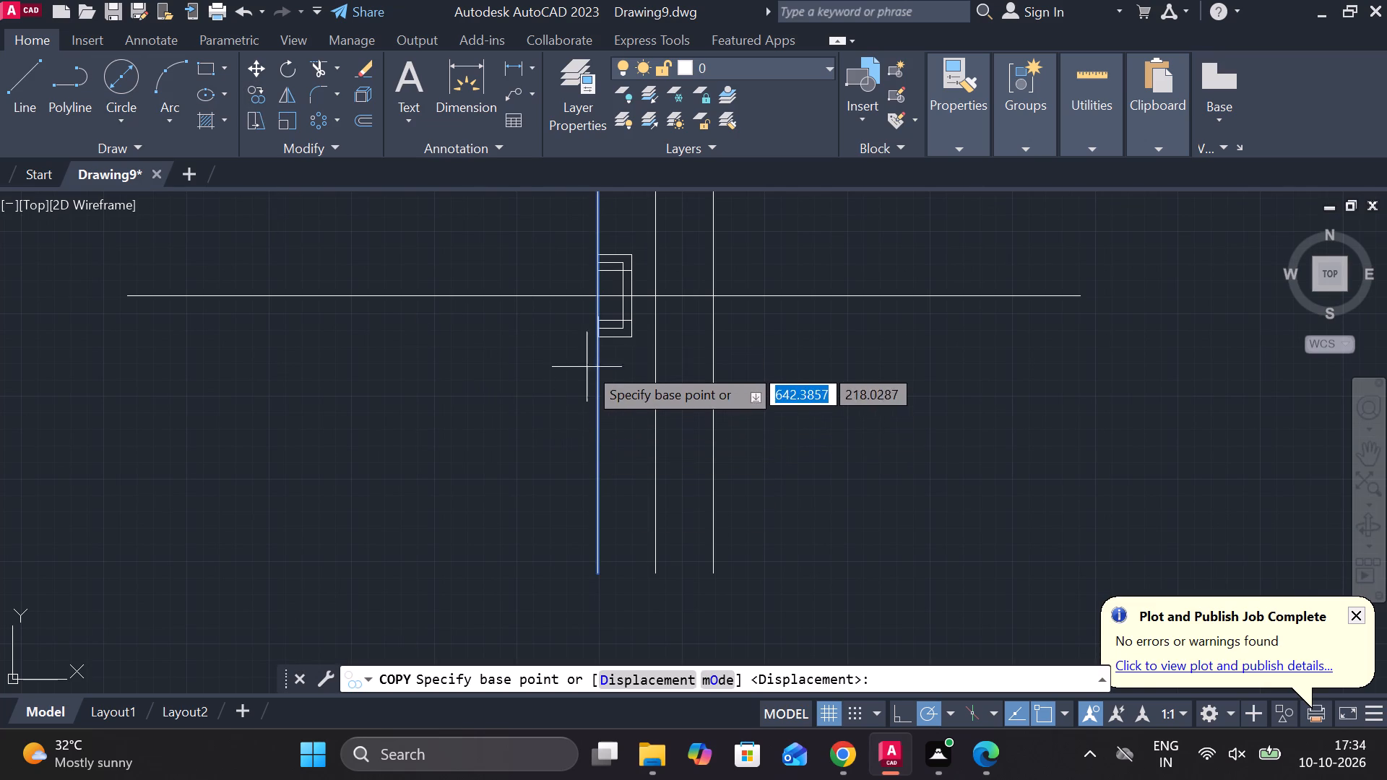
left_click(594, 295)
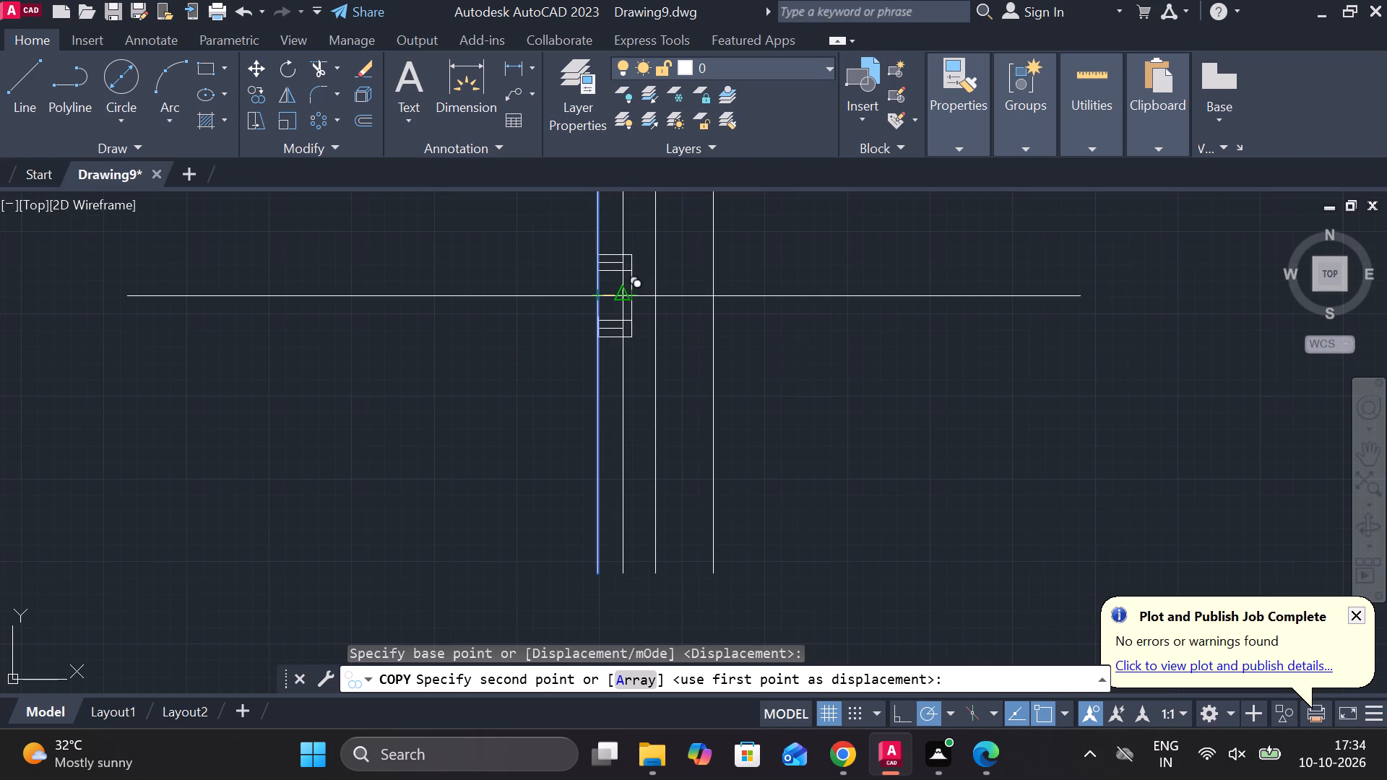
type("10")
key("Return")
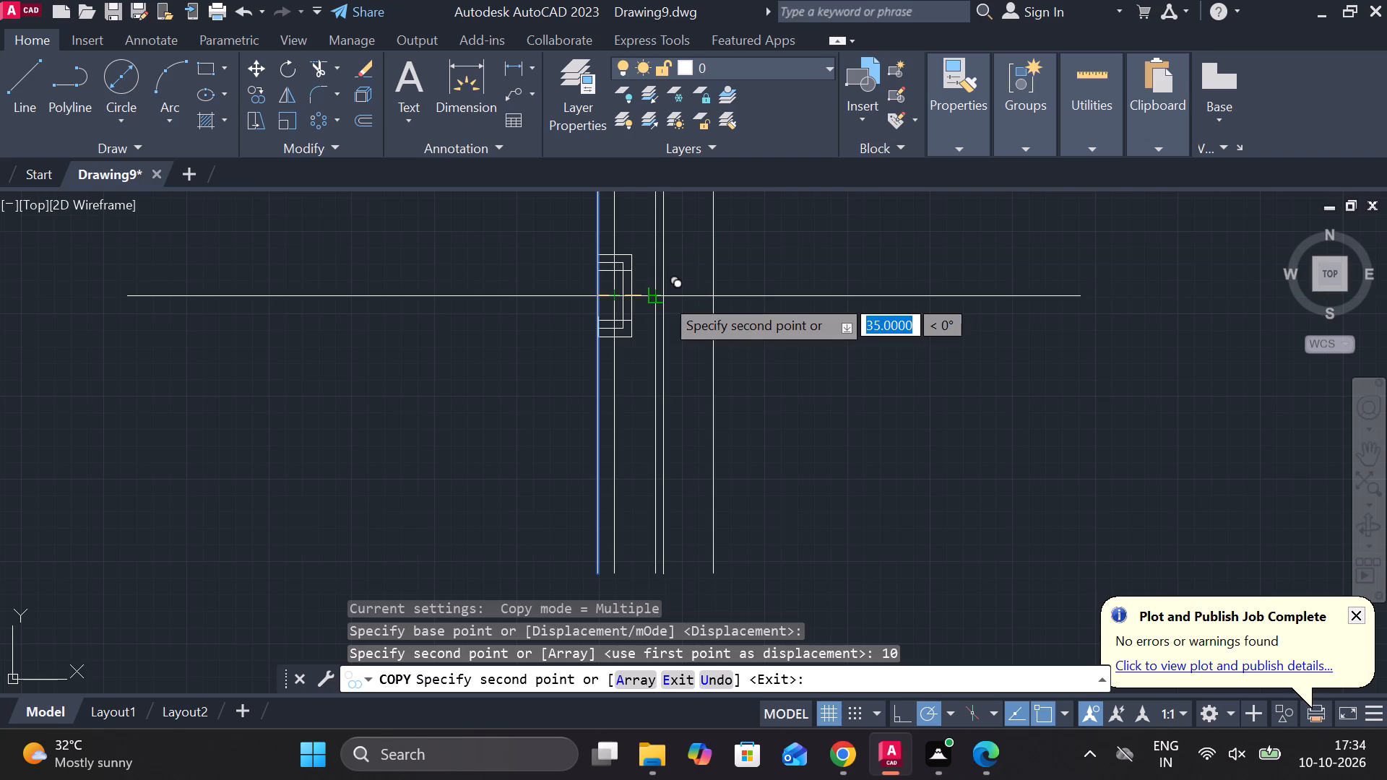
key("Escape")
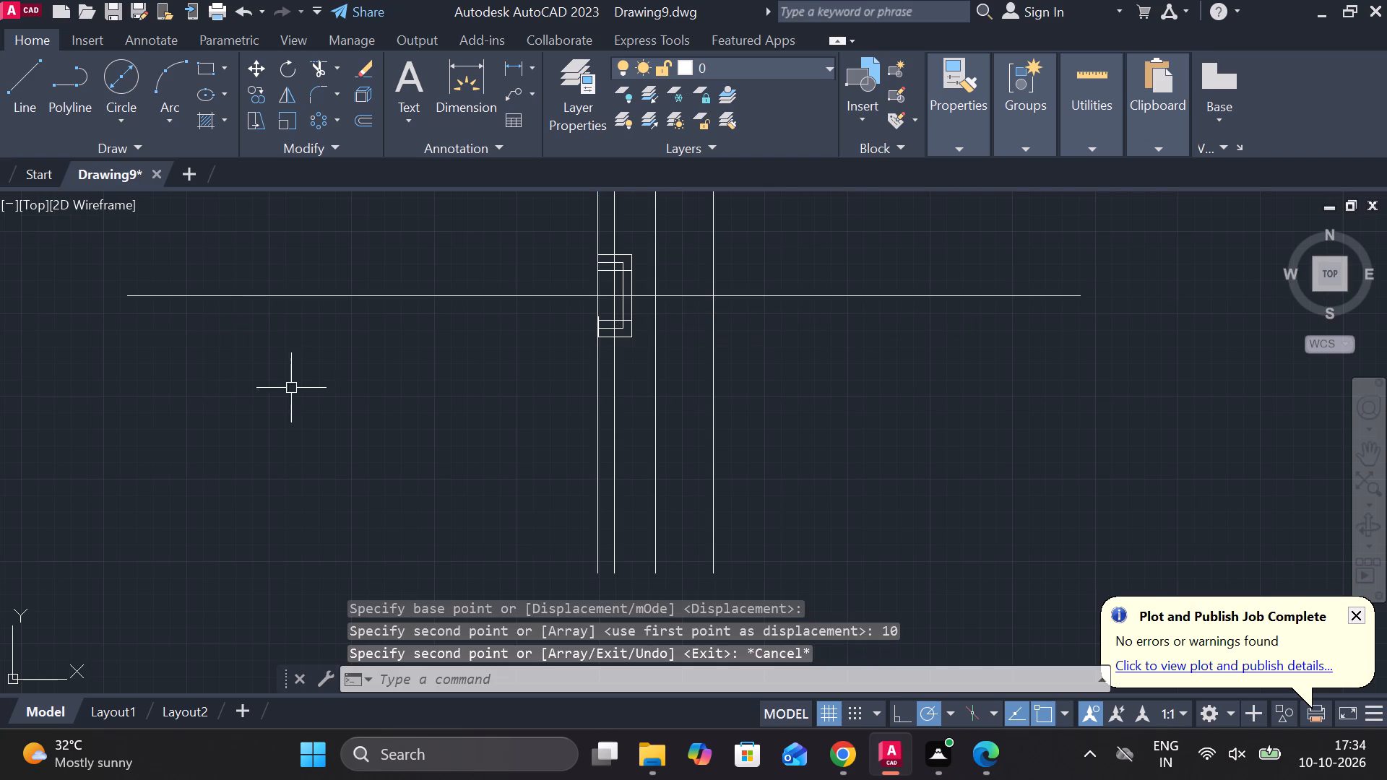
Copy the 10-unit offset vertical line 65 units to the right, using its intersection with the horizontal centre line as base point.
left_click(611, 407)
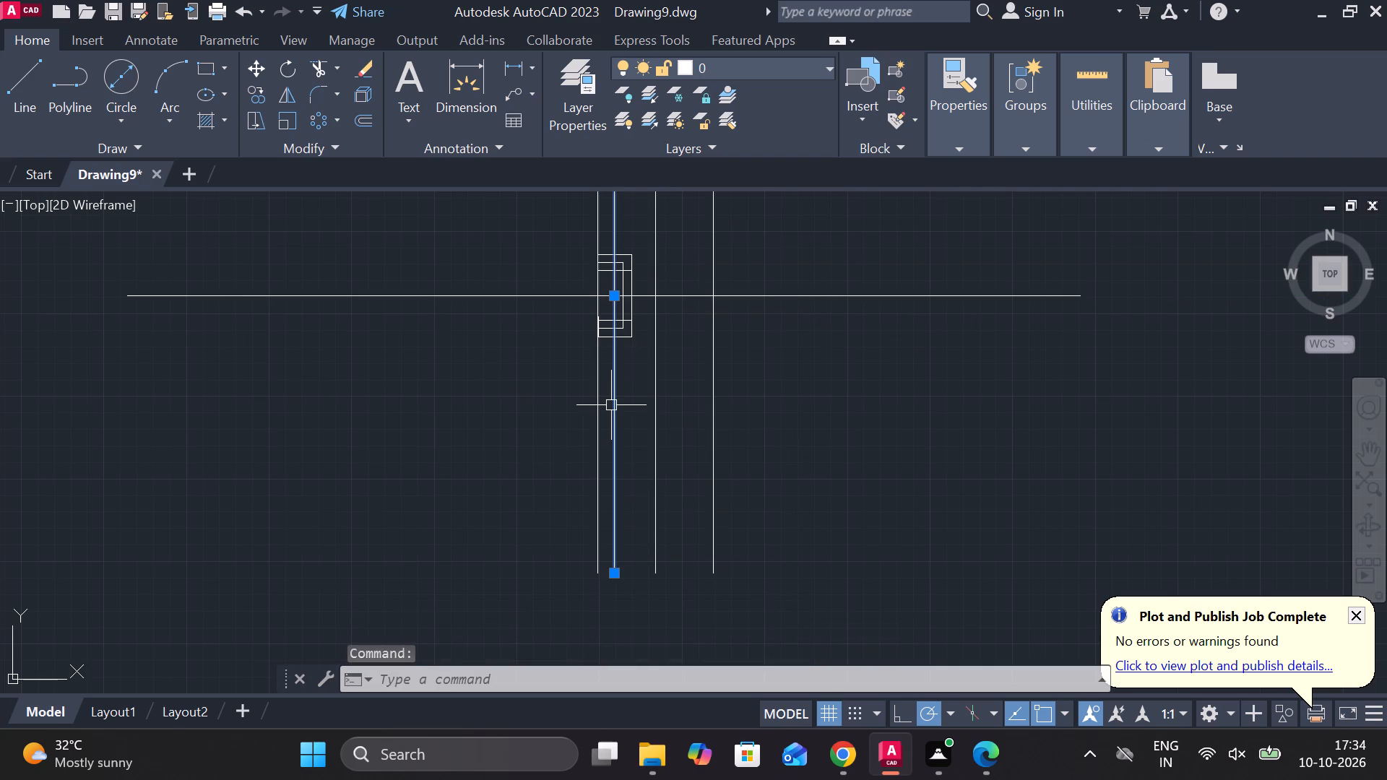
left_click(260, 94)
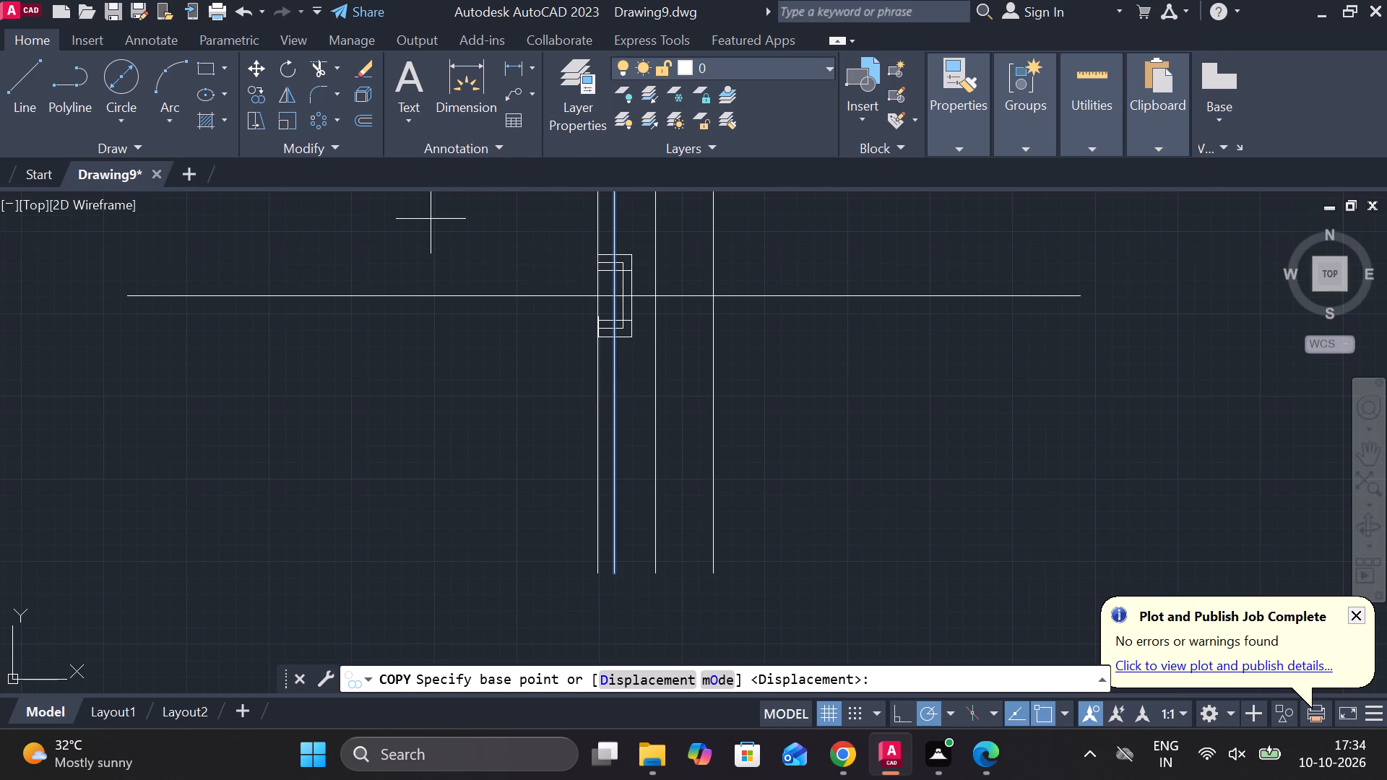
left_click(615, 294)
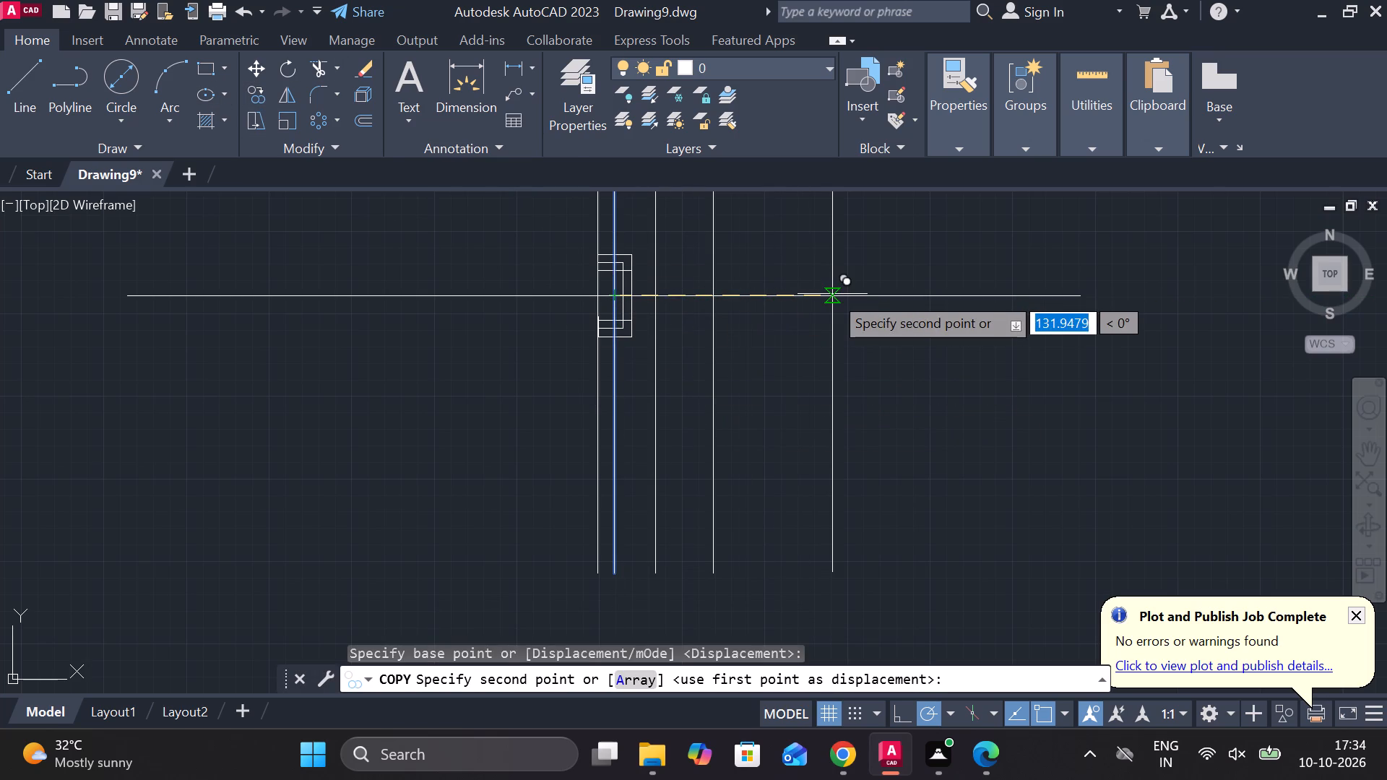
type("65")
key("Return")
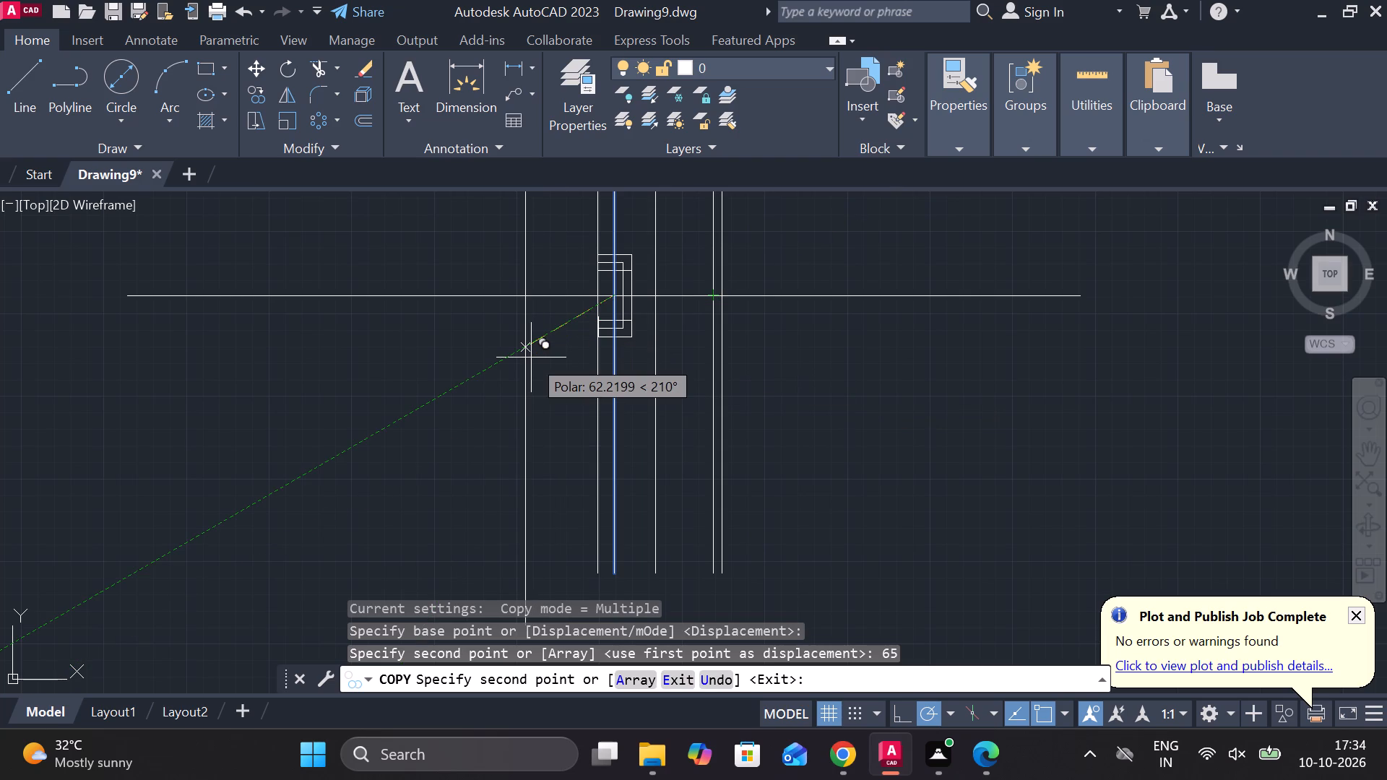
key("Escape")
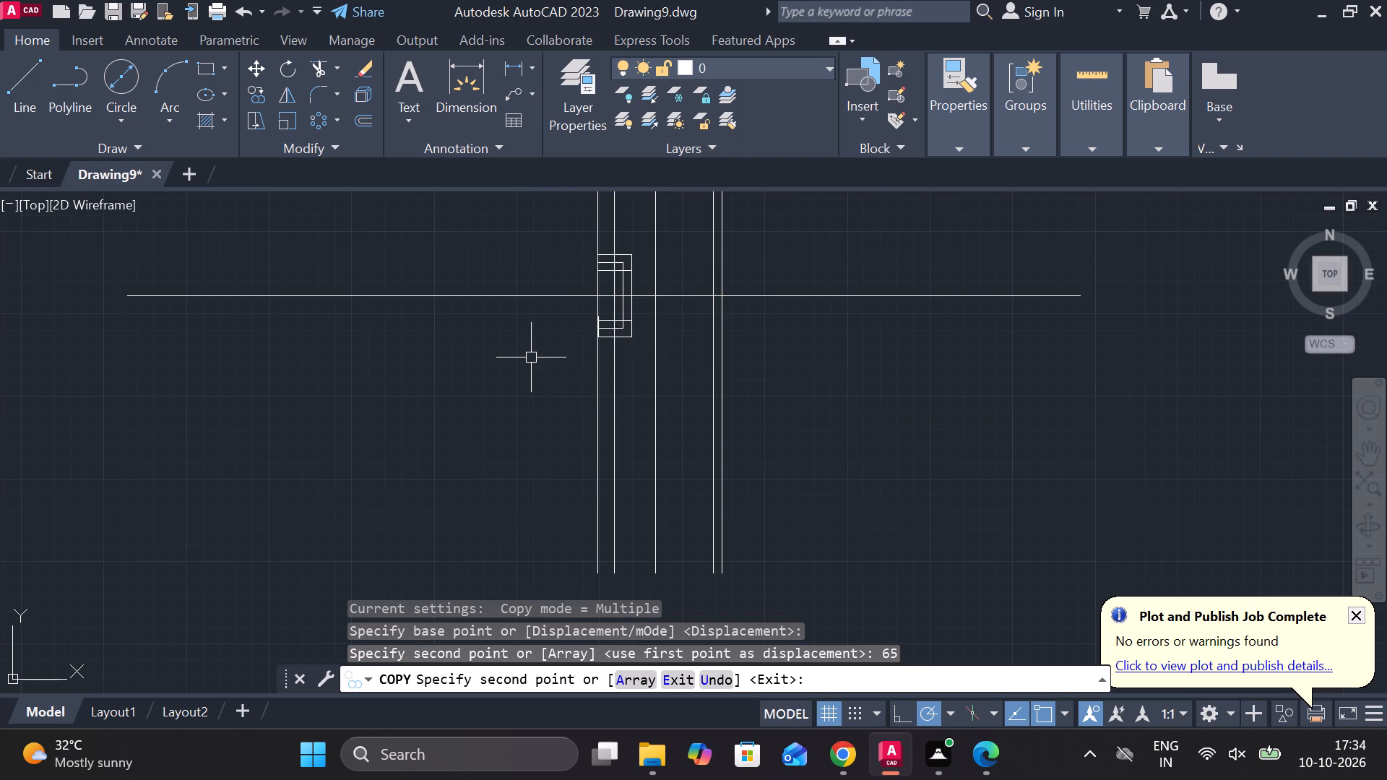
Copy the horizontal centre line 25 units up and 25 units down, based at its intersection with the rightmost vertical line.
scroll(676, 292, "down", 2)
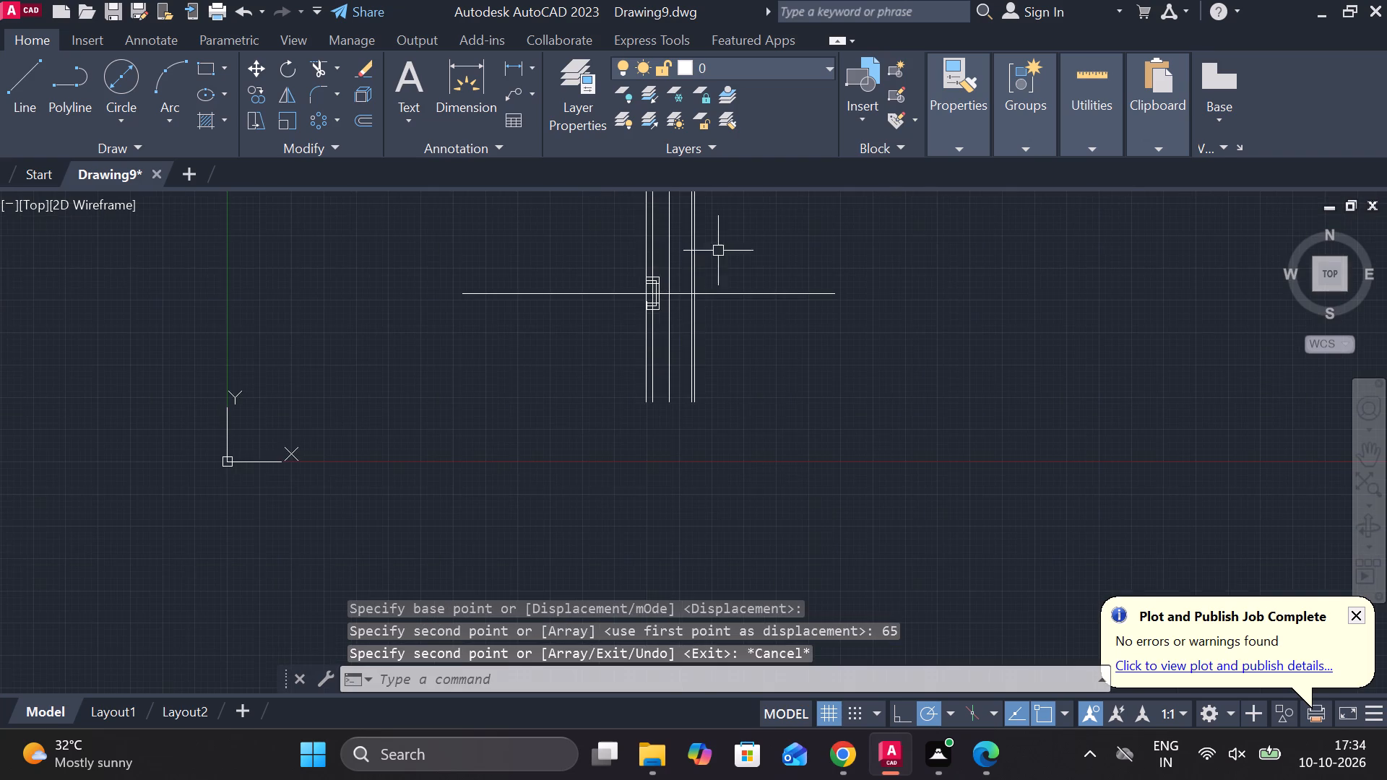
scroll(724, 240, "up", 2)
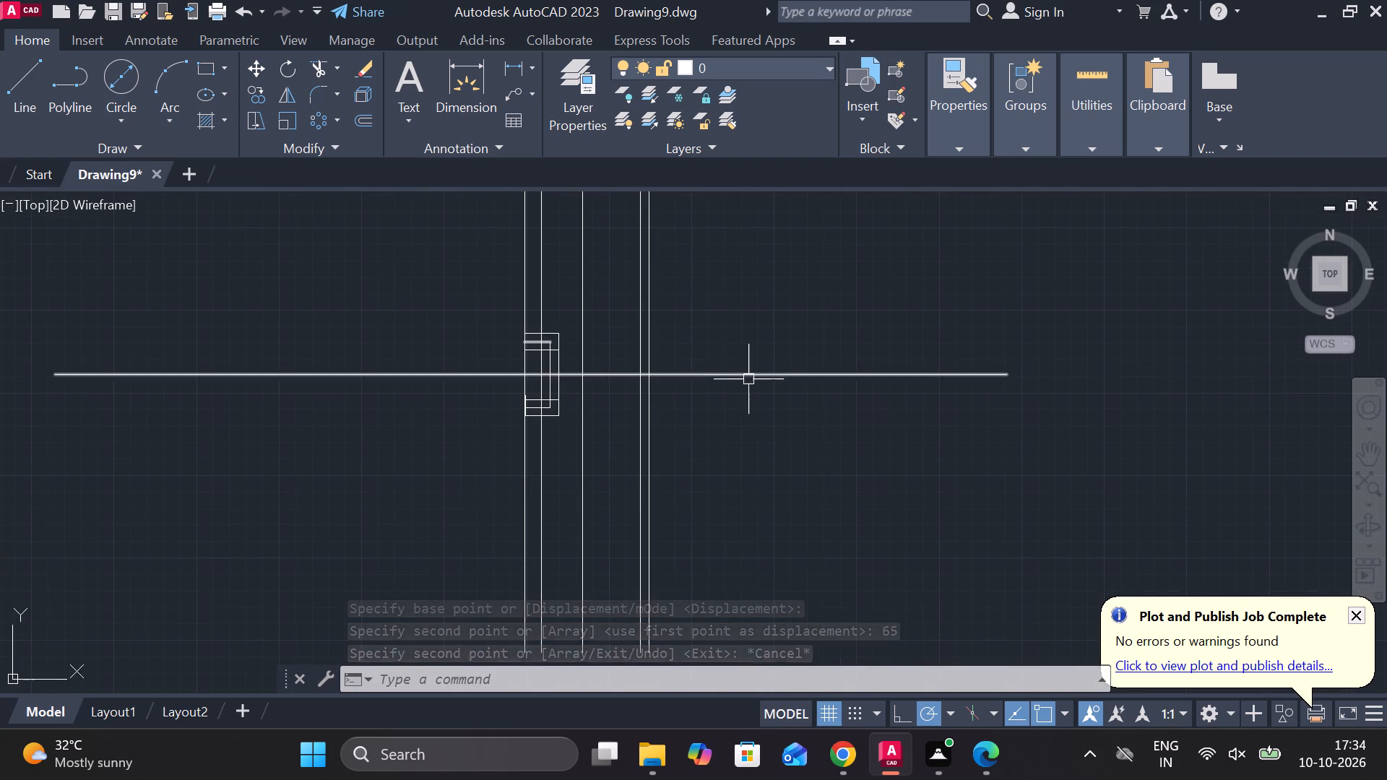
left_click(747, 371)
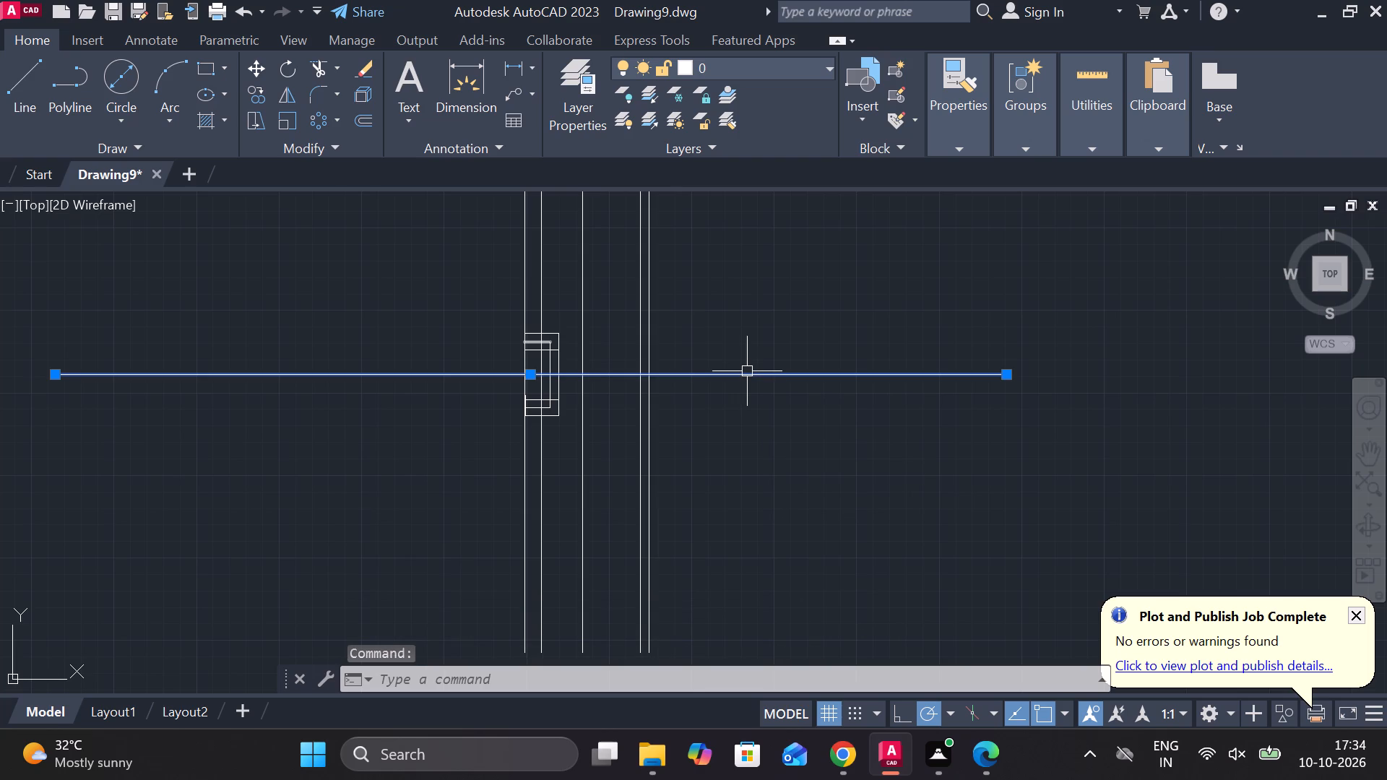
left_click(263, 93)
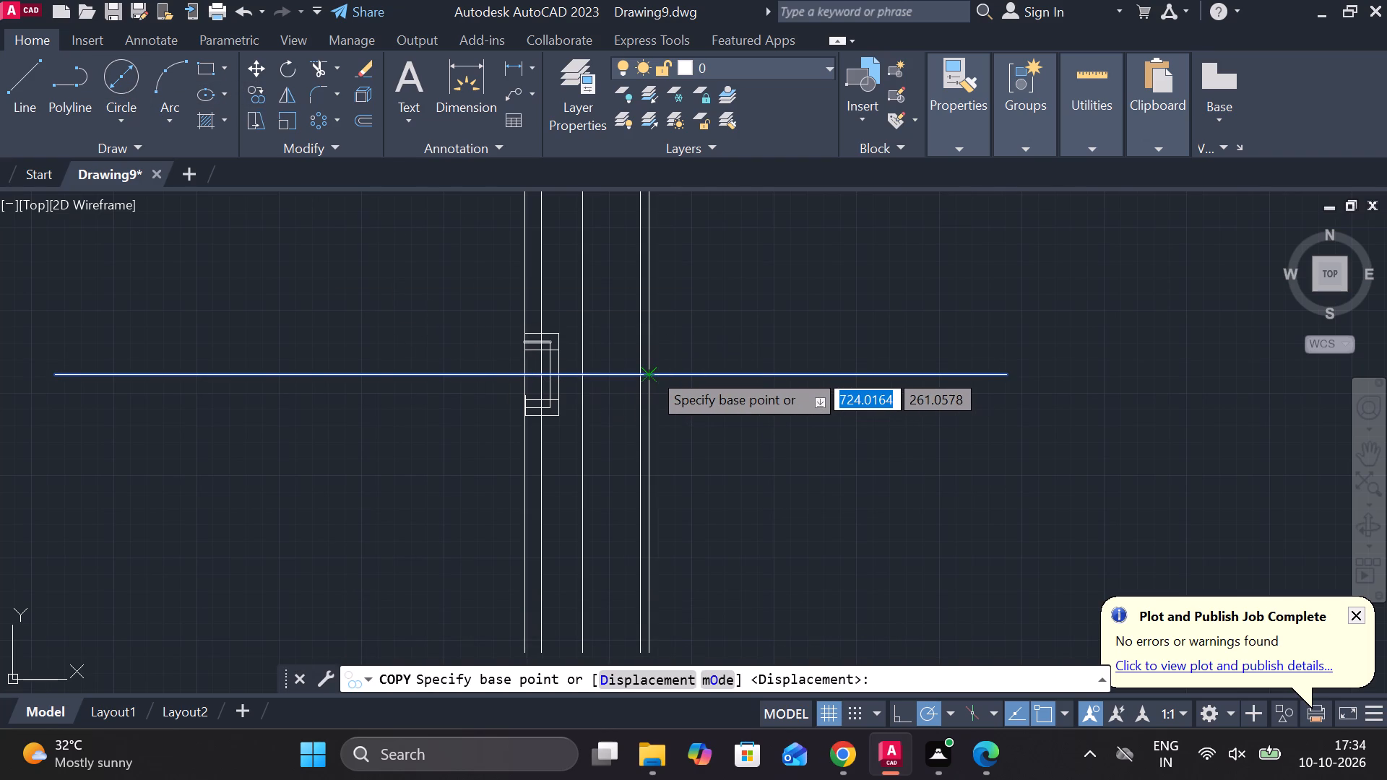
left_click(651, 370)
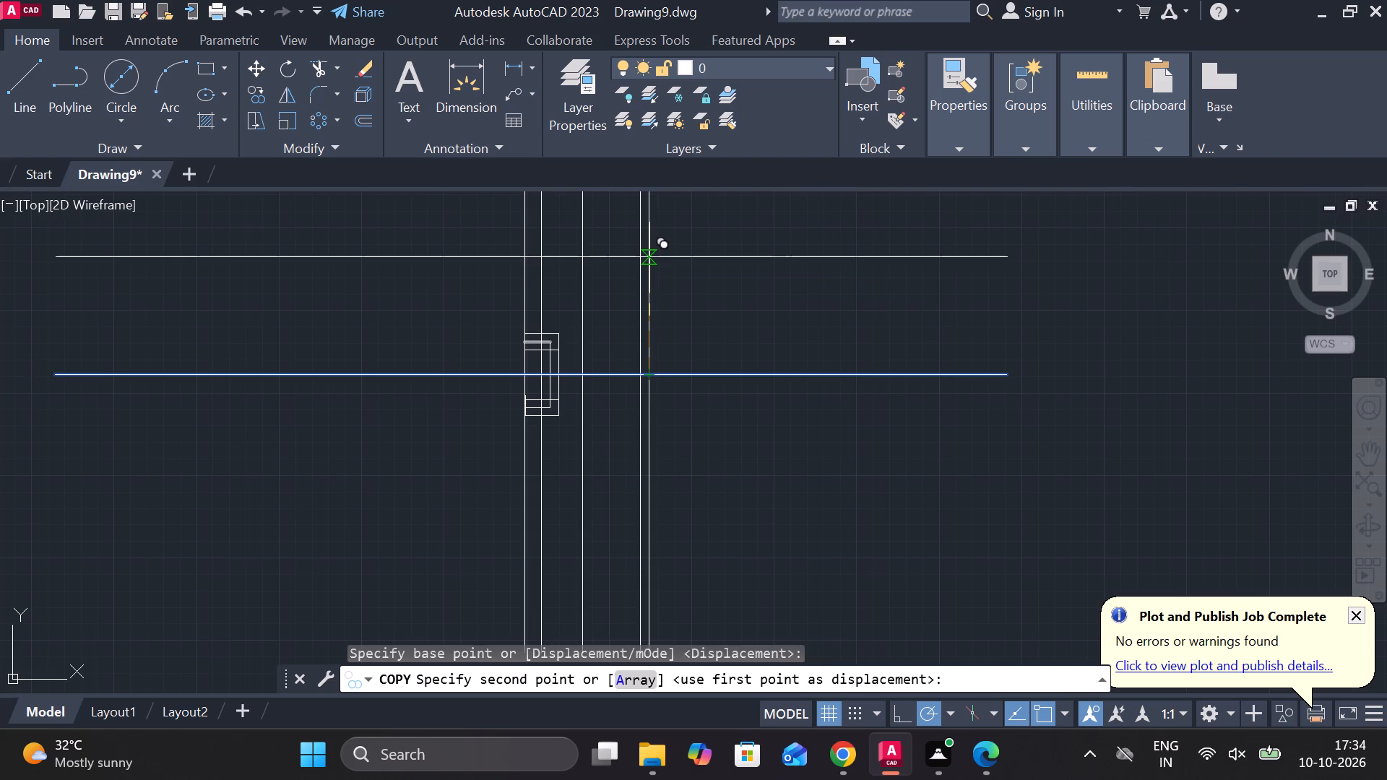
key("2")
key("5")
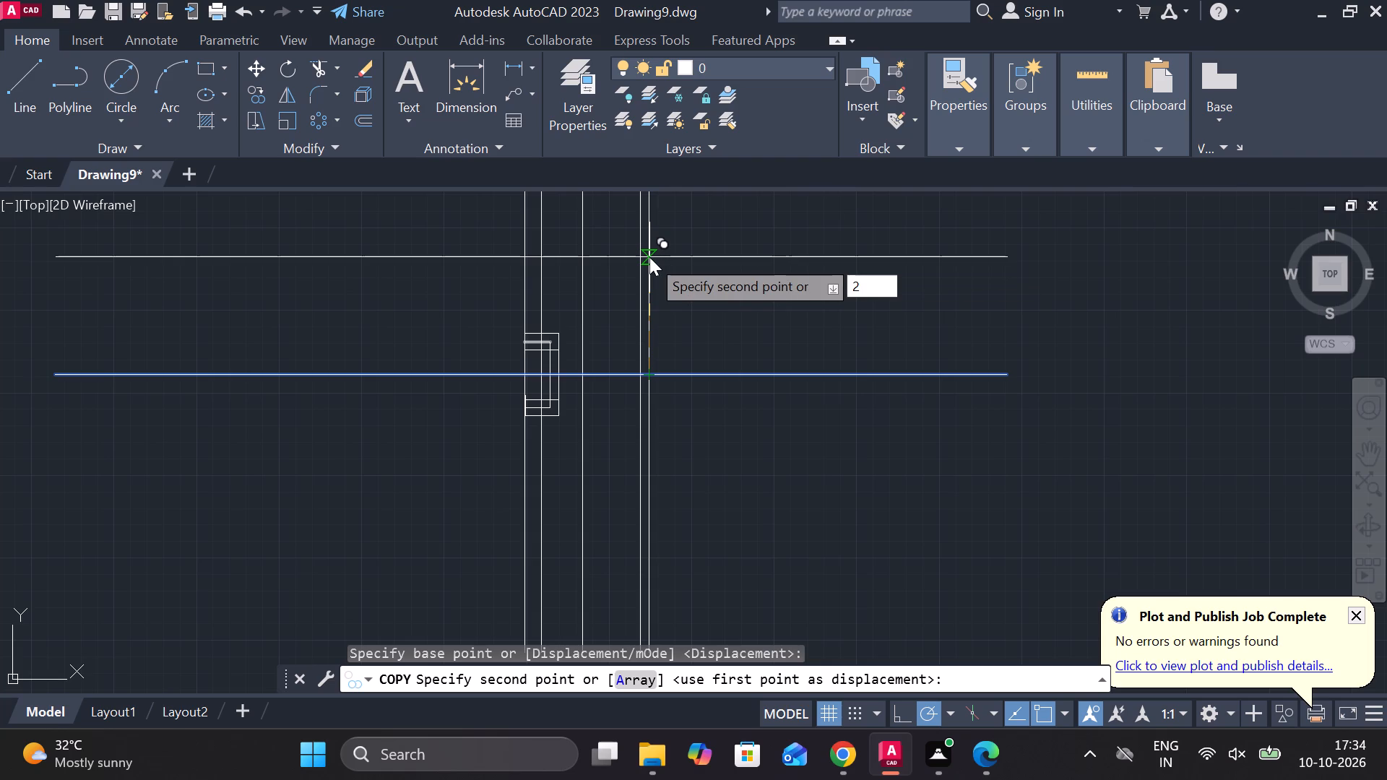
key("Return")
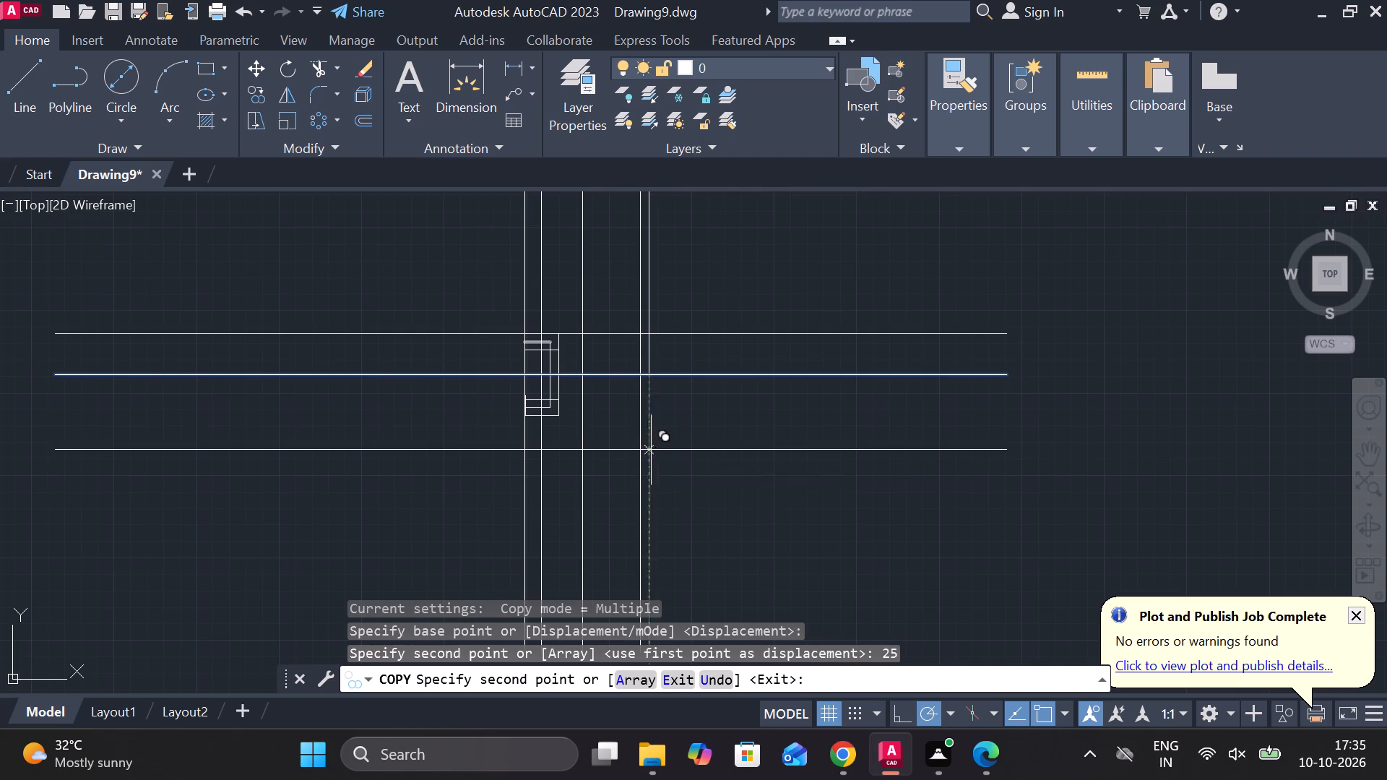
key("2")
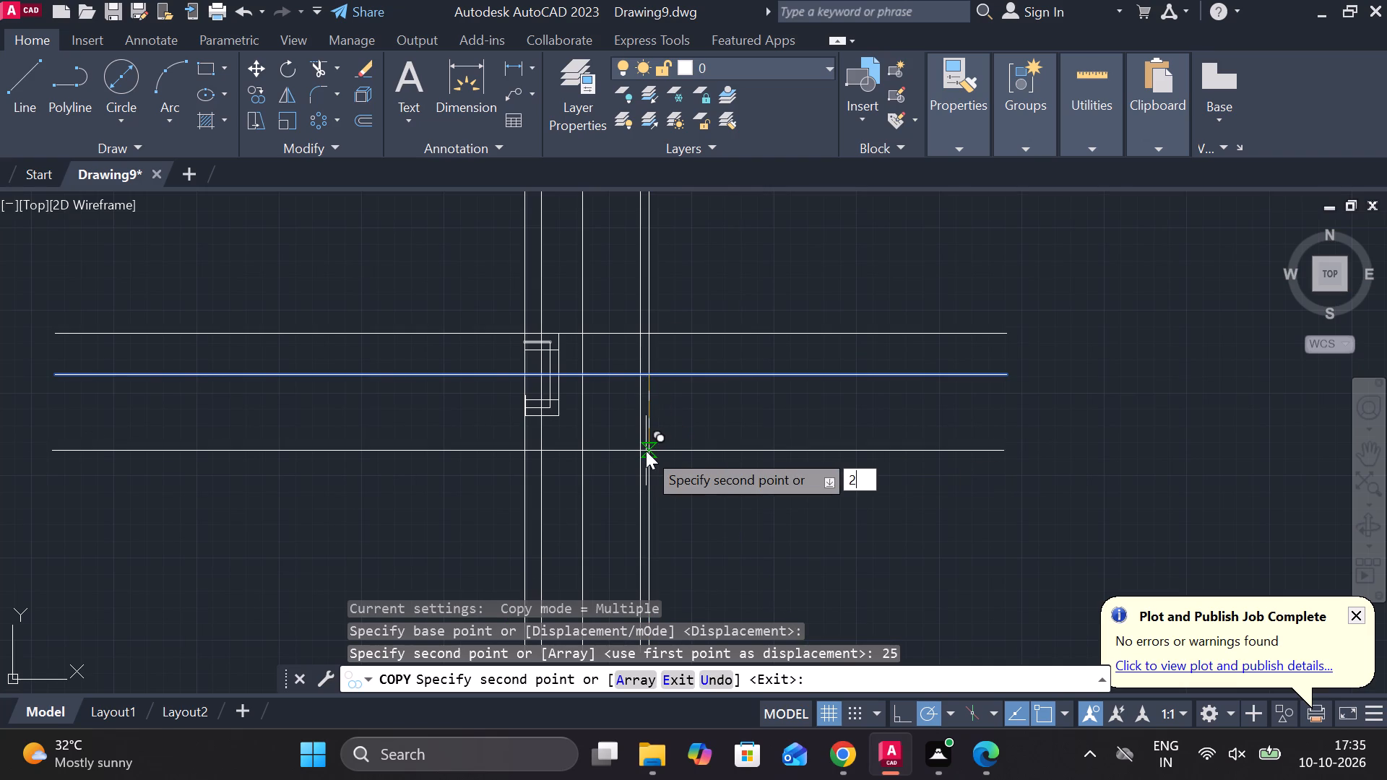
key("5")
key("Return")
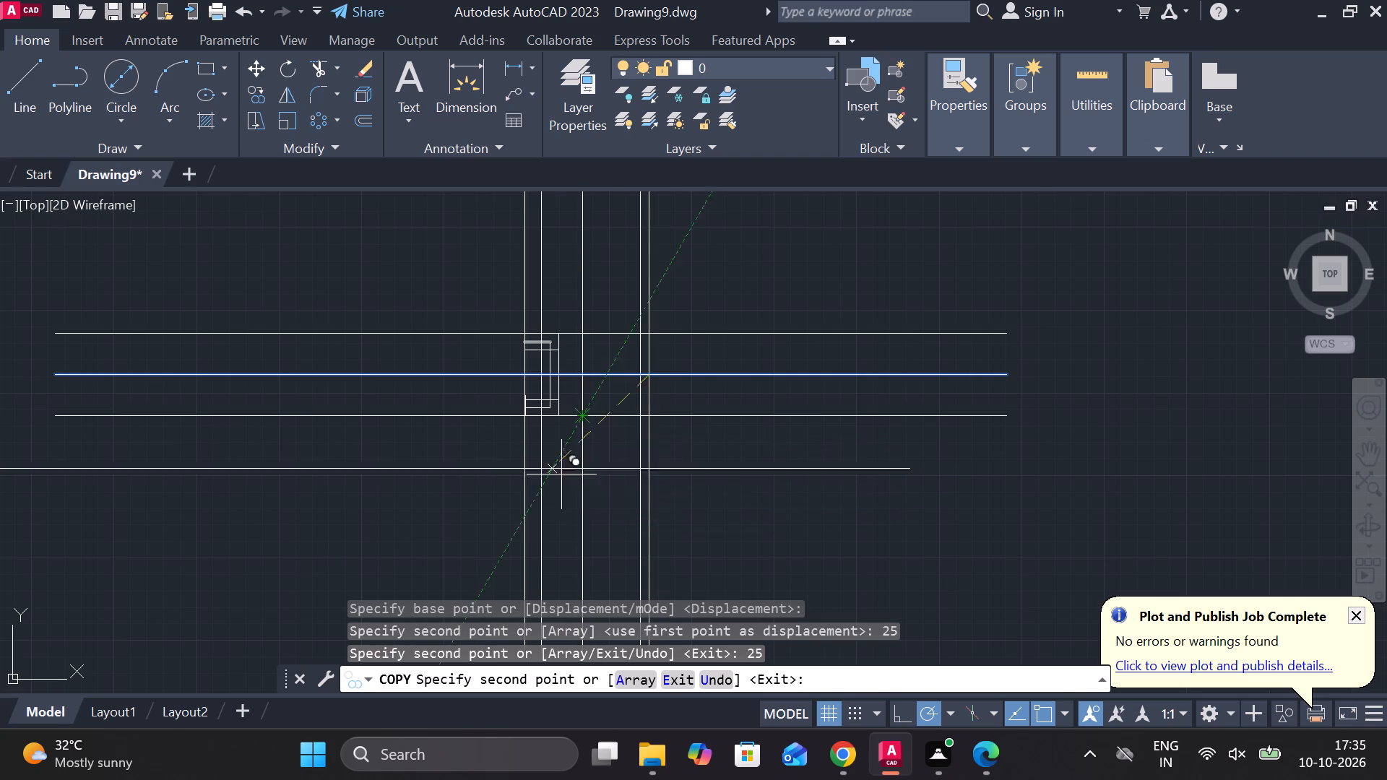
Trim the upper 25-unit offset horizontal line back to the 70-unit offset vertical line, removing its segments on the left side.
key("Escape")
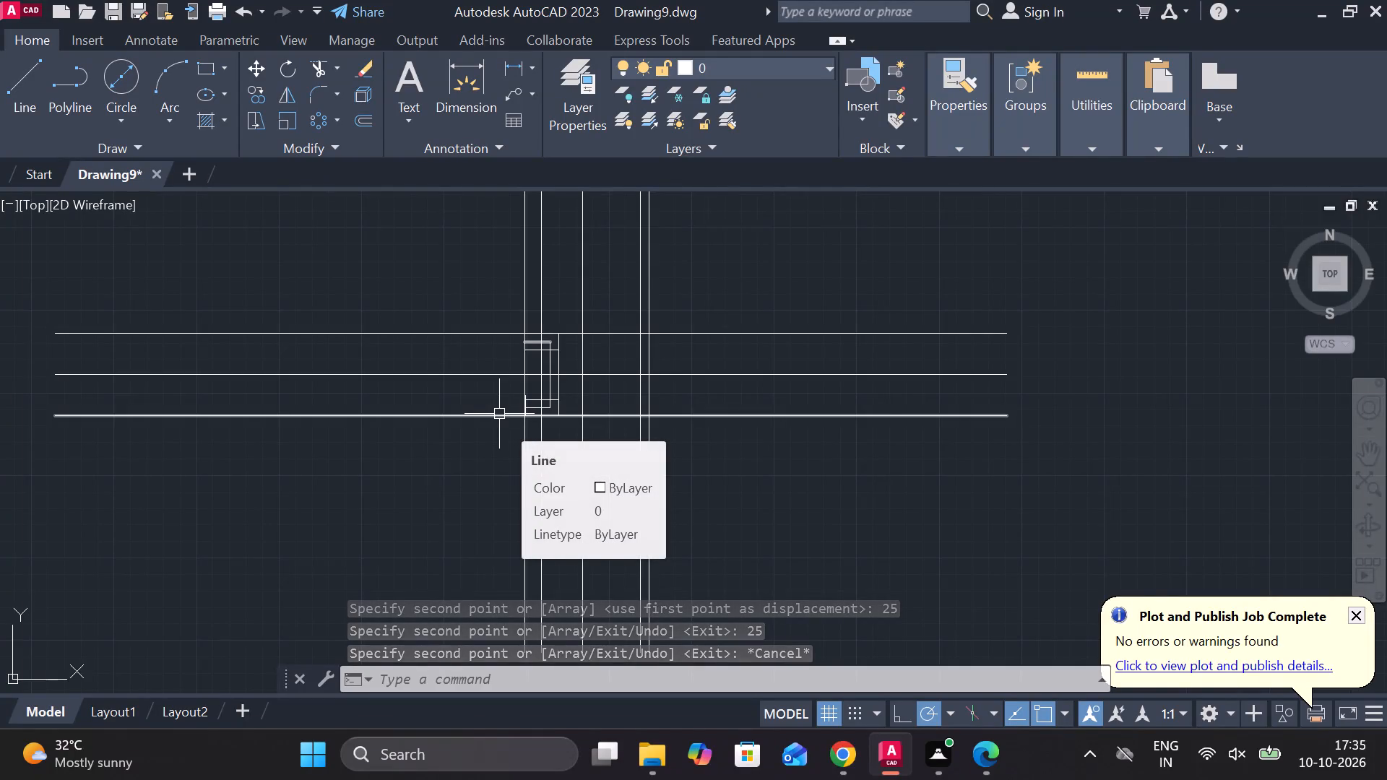
scroll(499, 414, "down", 1)
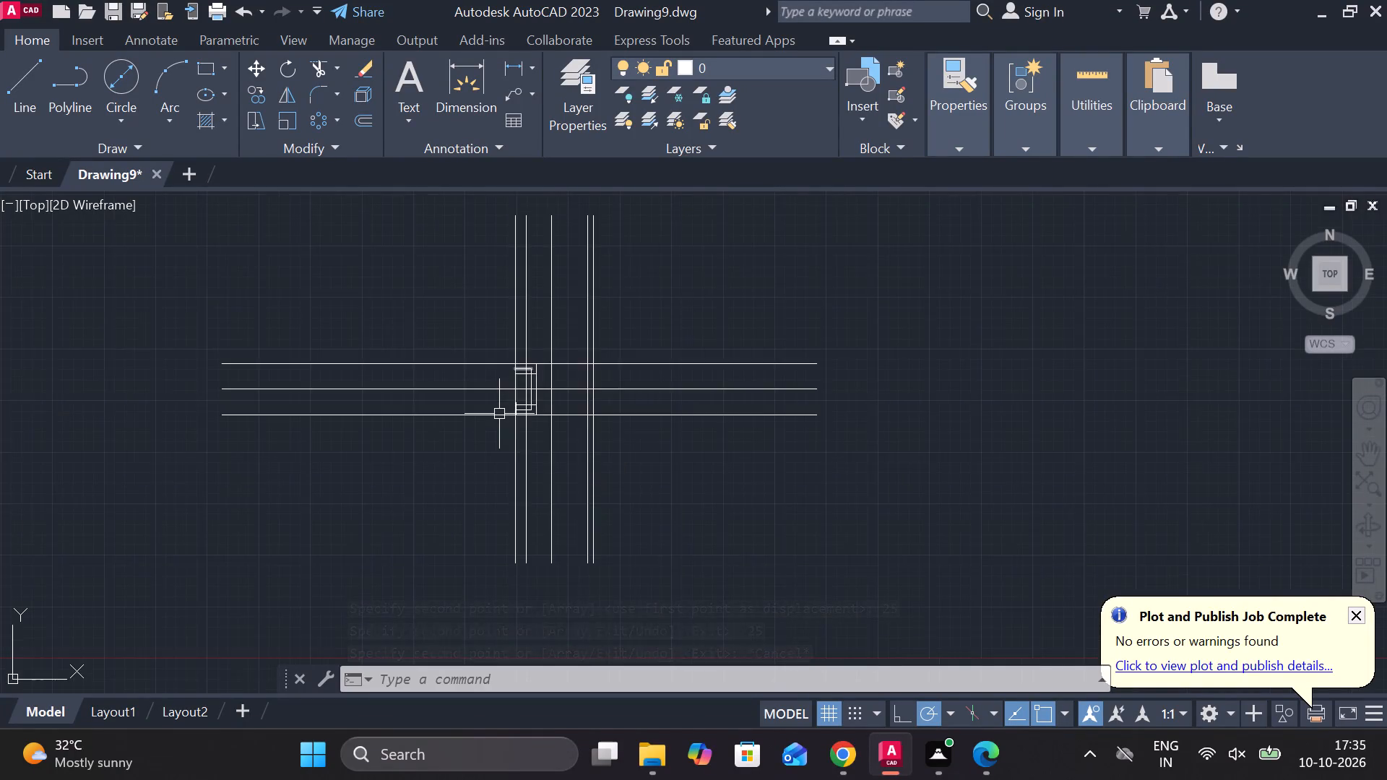
scroll(499, 414, "up", 2)
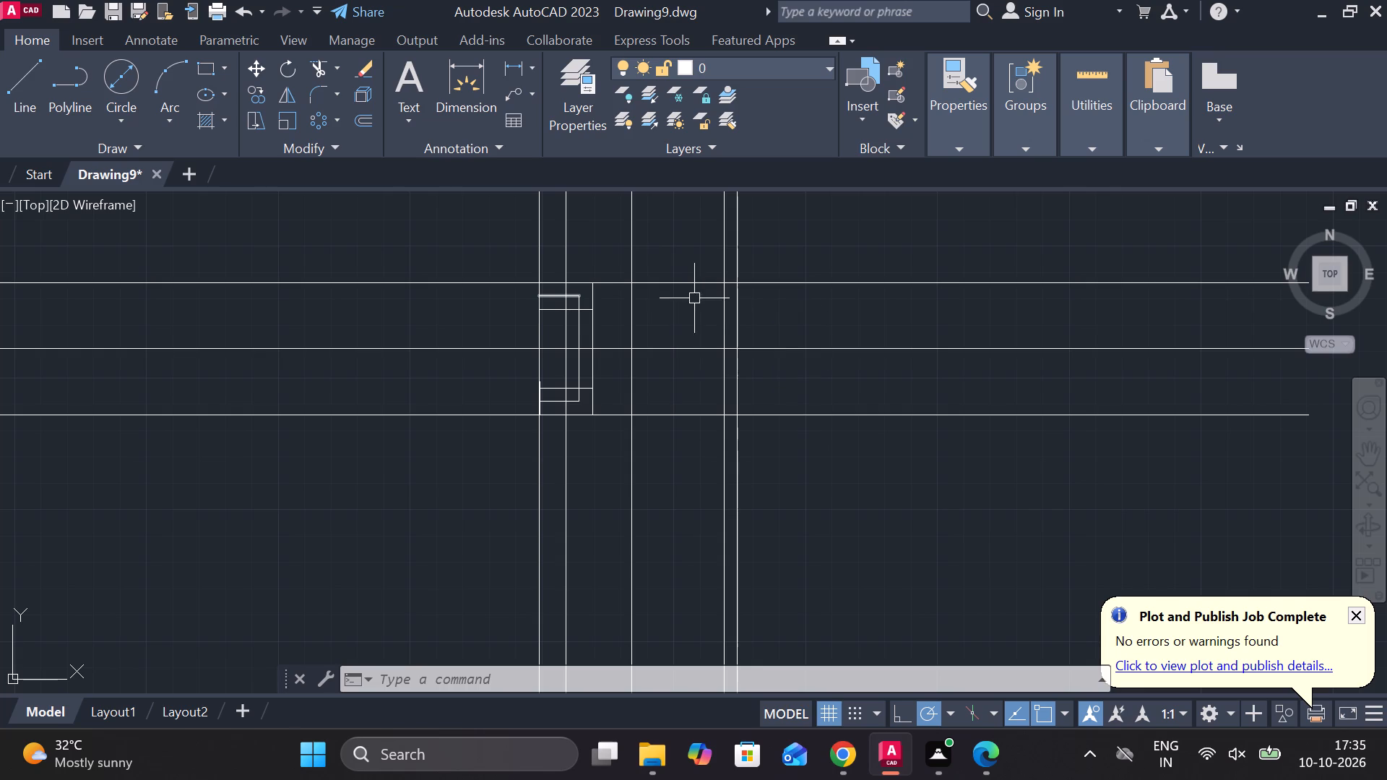
scroll(632, 337, "down", 1)
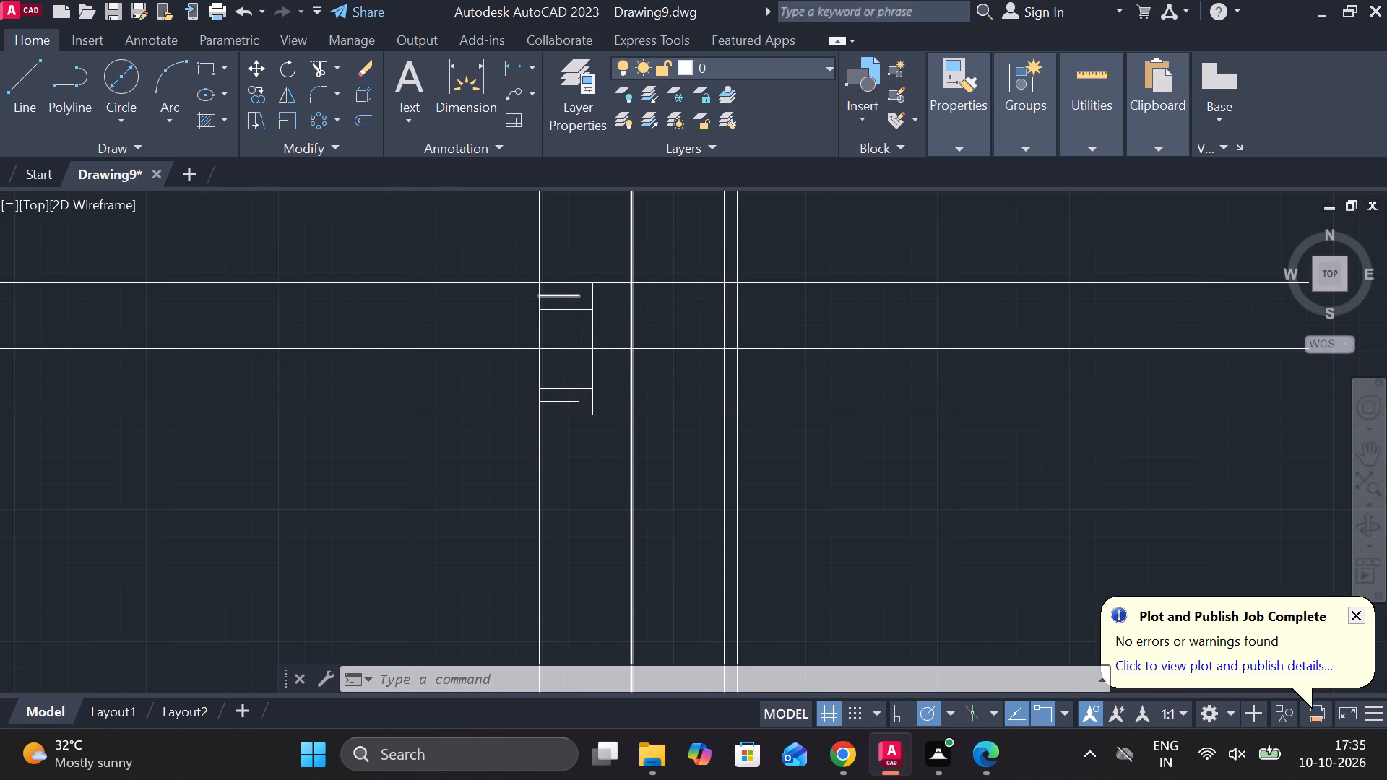
scroll(507, 234, "up", 1)
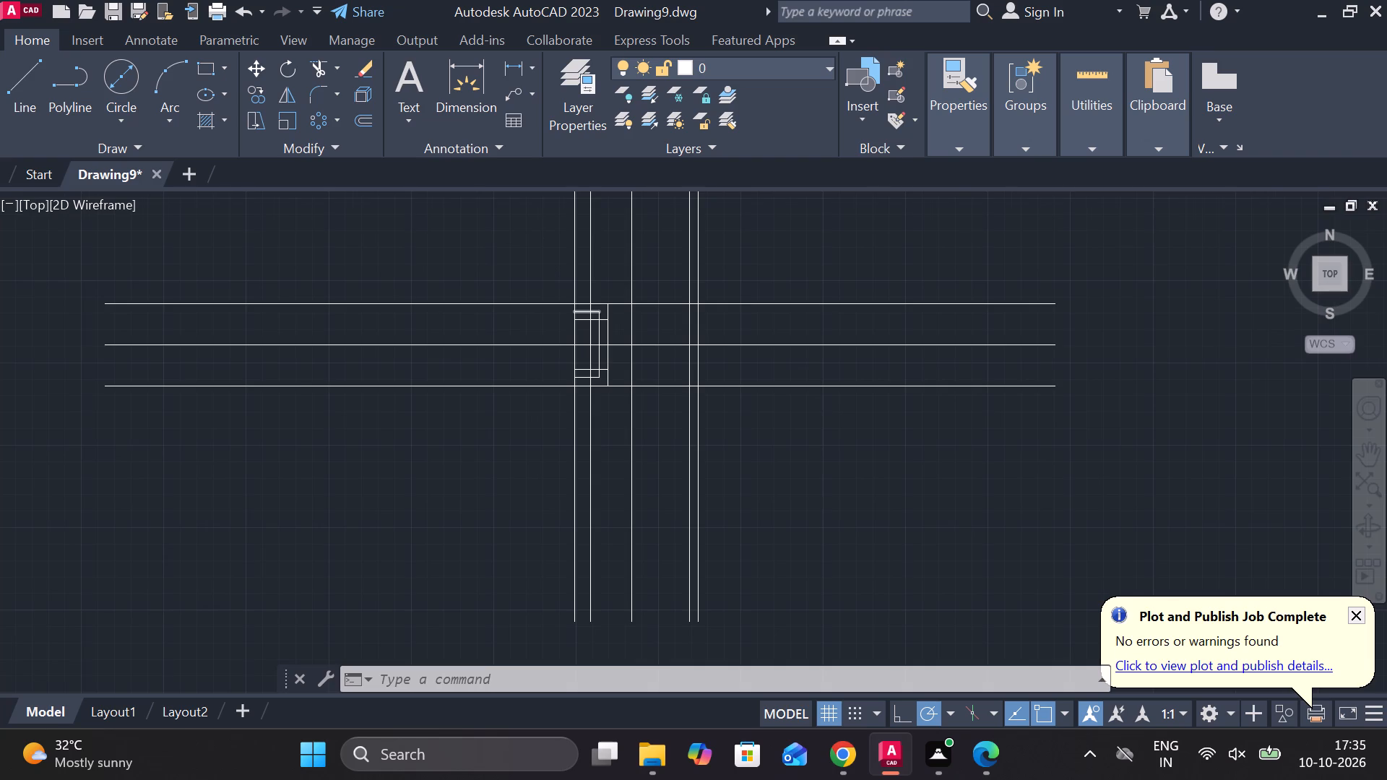
scroll(507, 234, "up", 1)
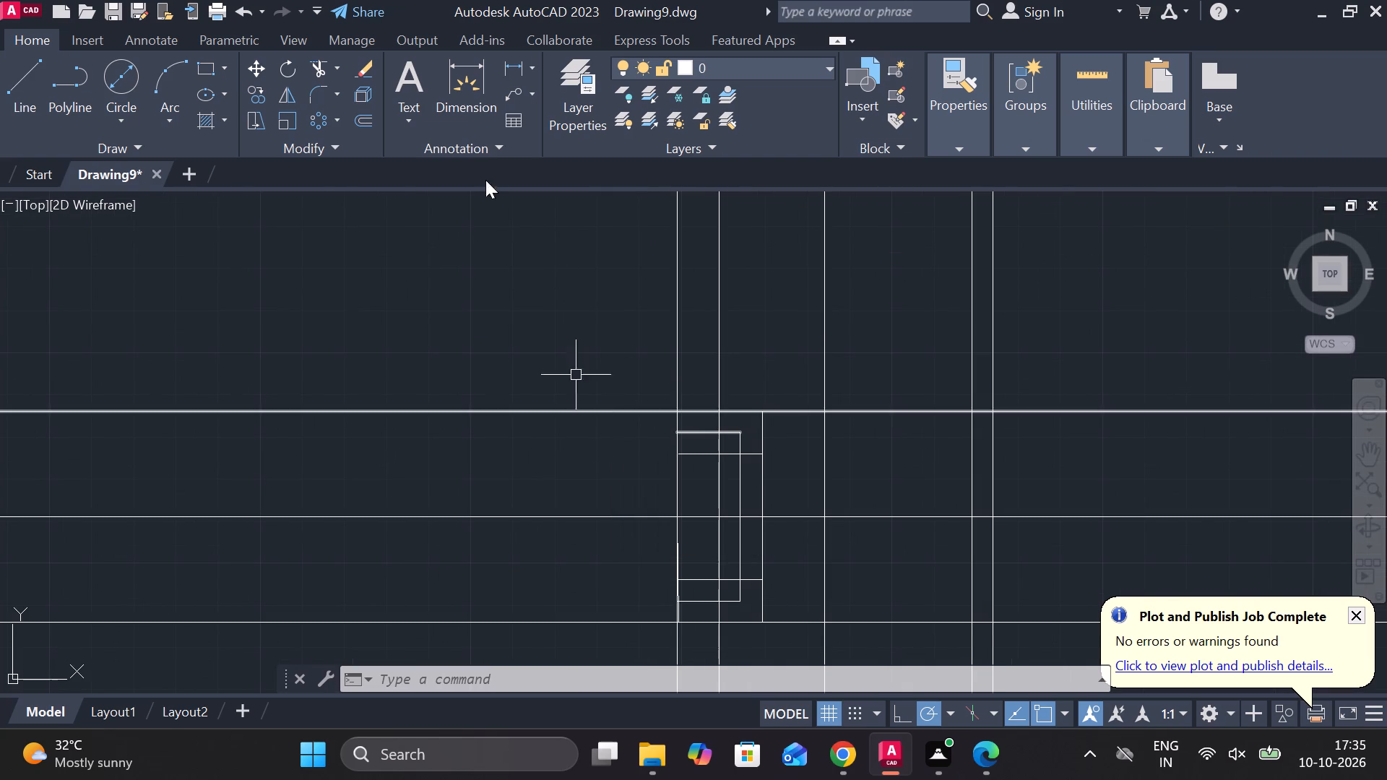
left_click(321, 67)
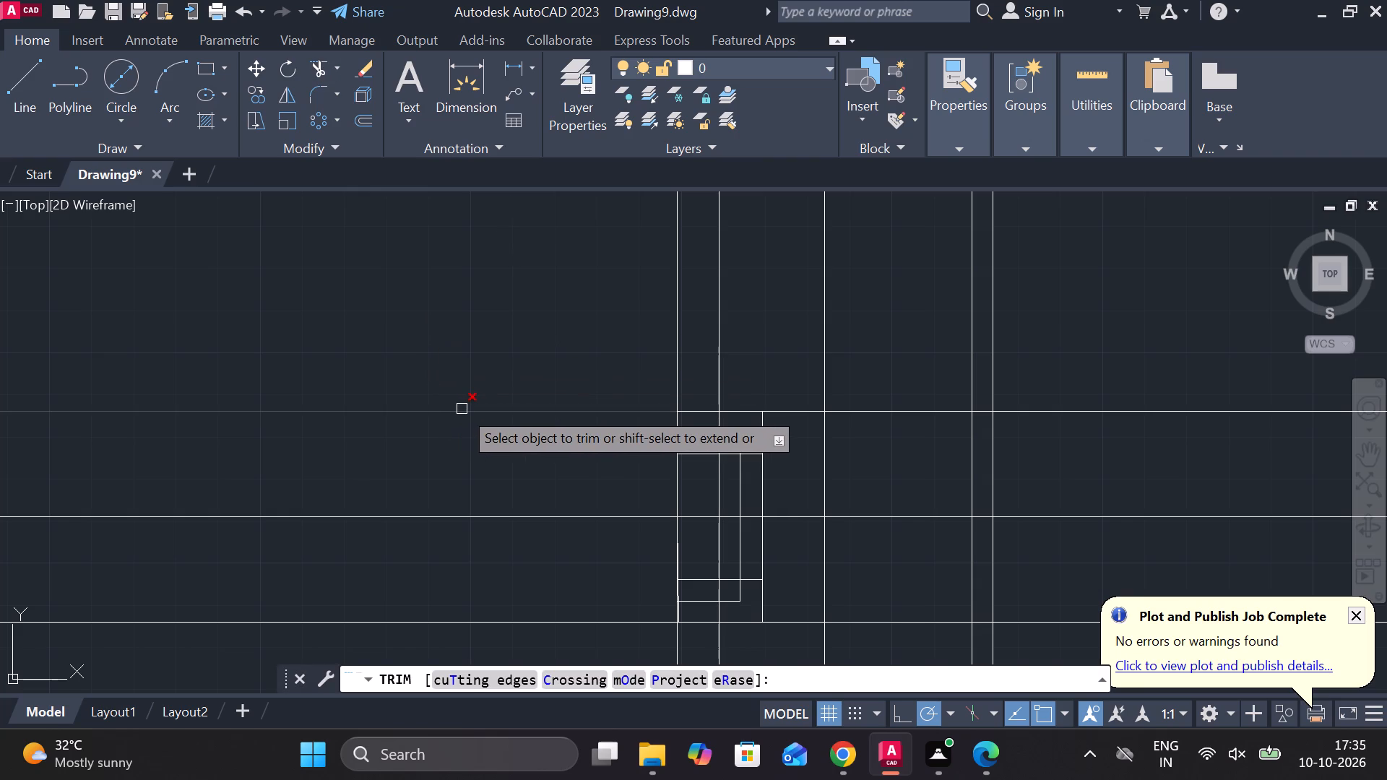
left_click(462, 409)
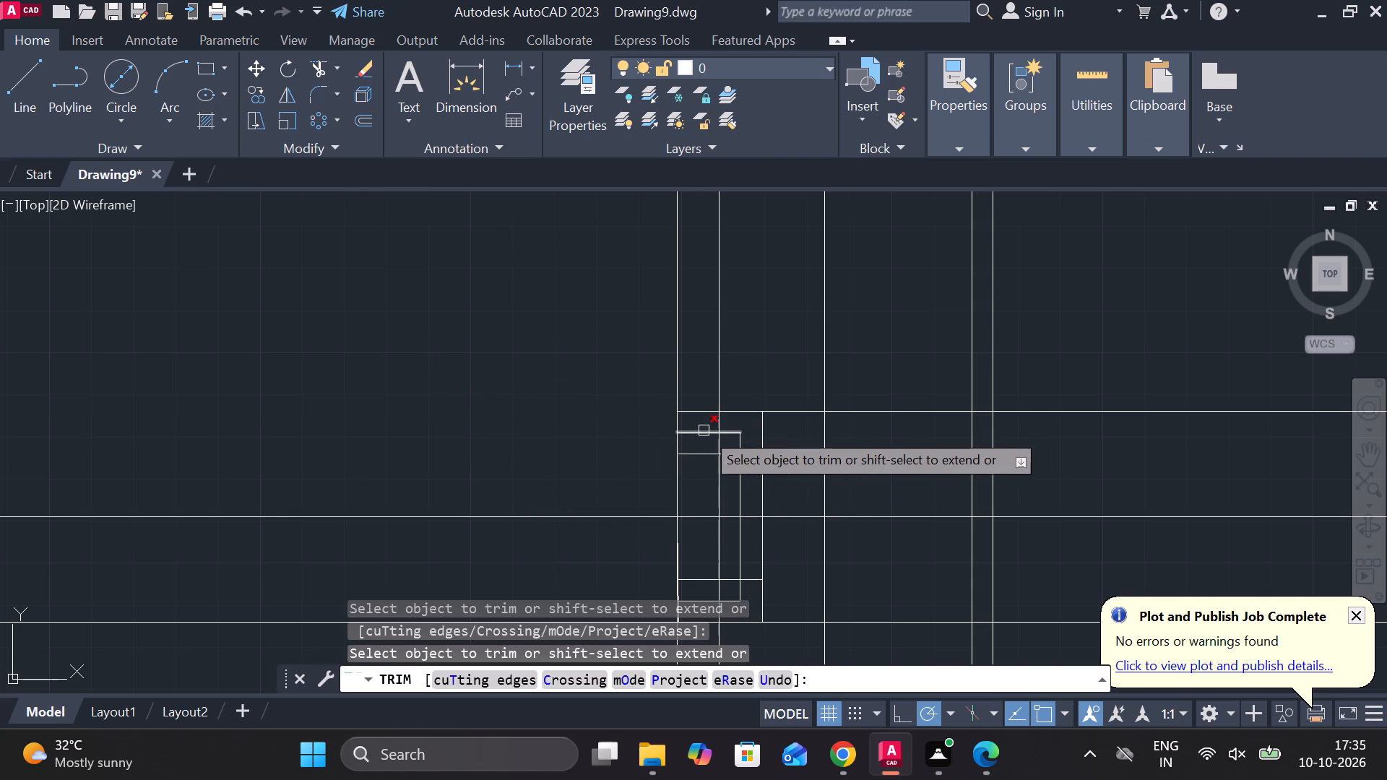
left_click(790, 415)
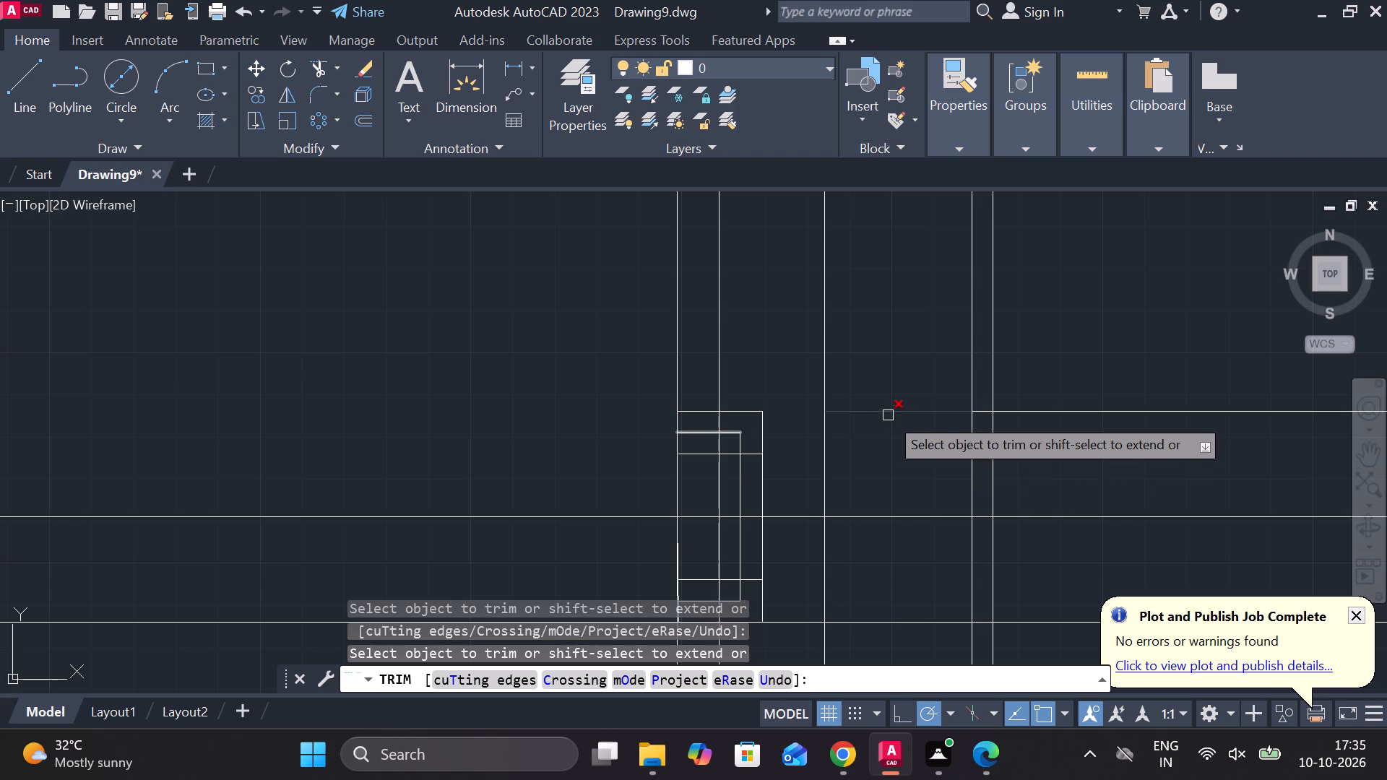
left_click(876, 415)
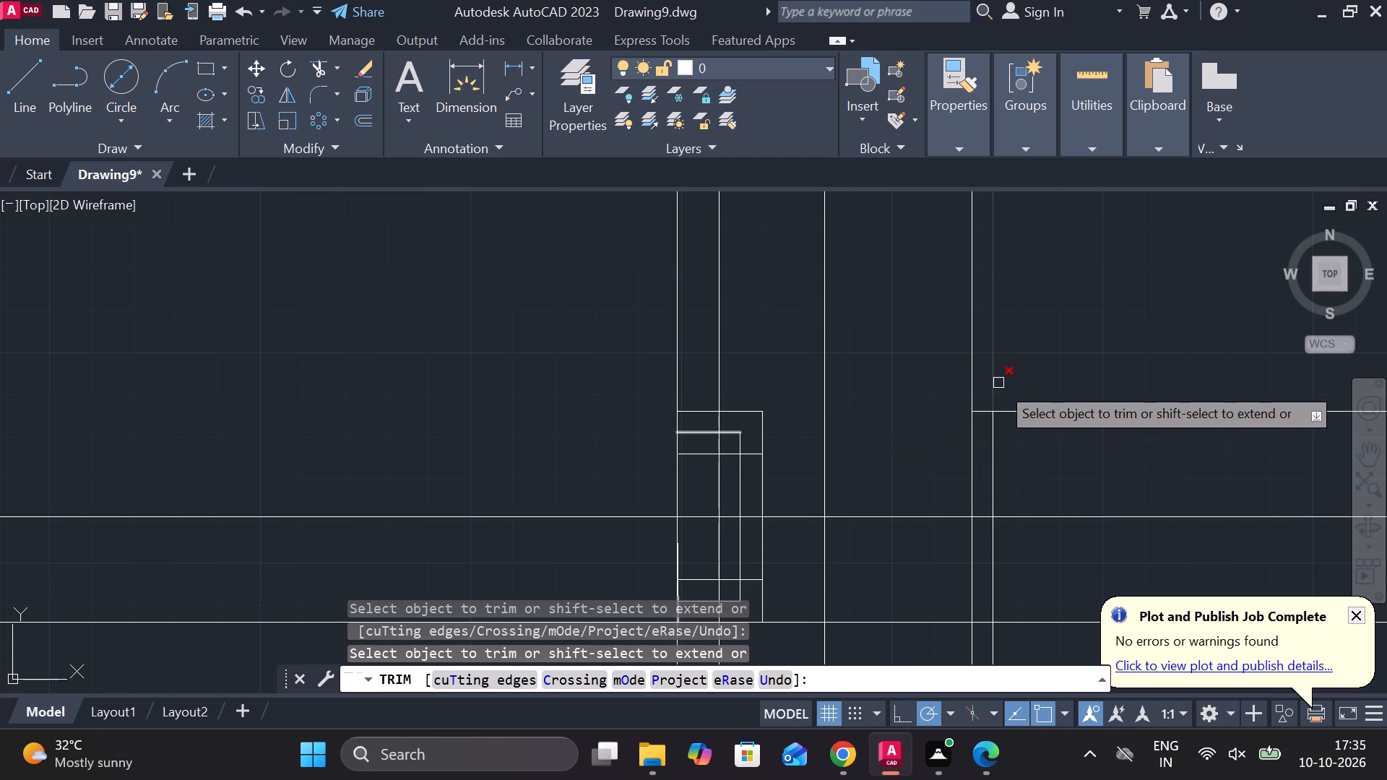
Trim the lower 25-unit offset horizontal line back to the 70-unit offset vertical line, removing its segments on the left side.
scroll(1024, 394, "up", 2)
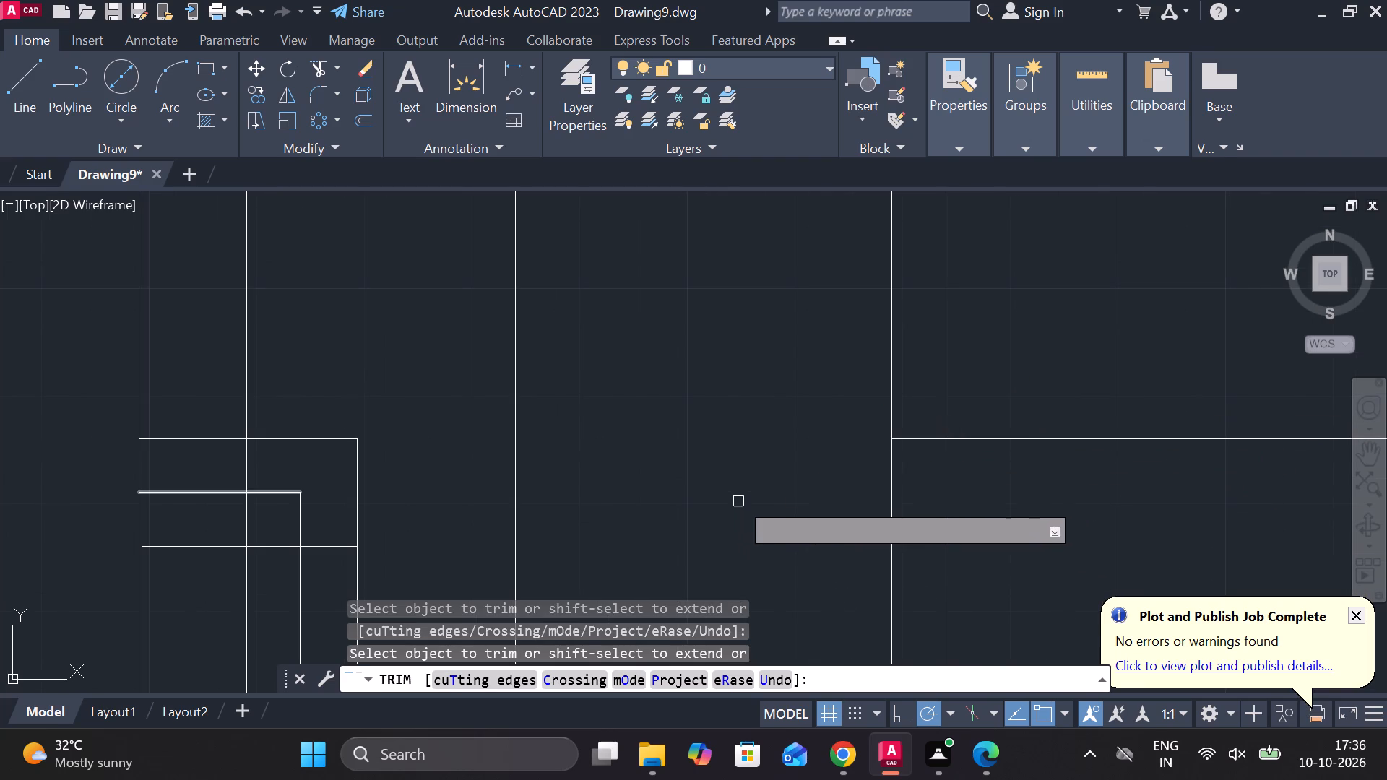
scroll(712, 484, "down", 5)
scroll(671, 550, "up", 1)
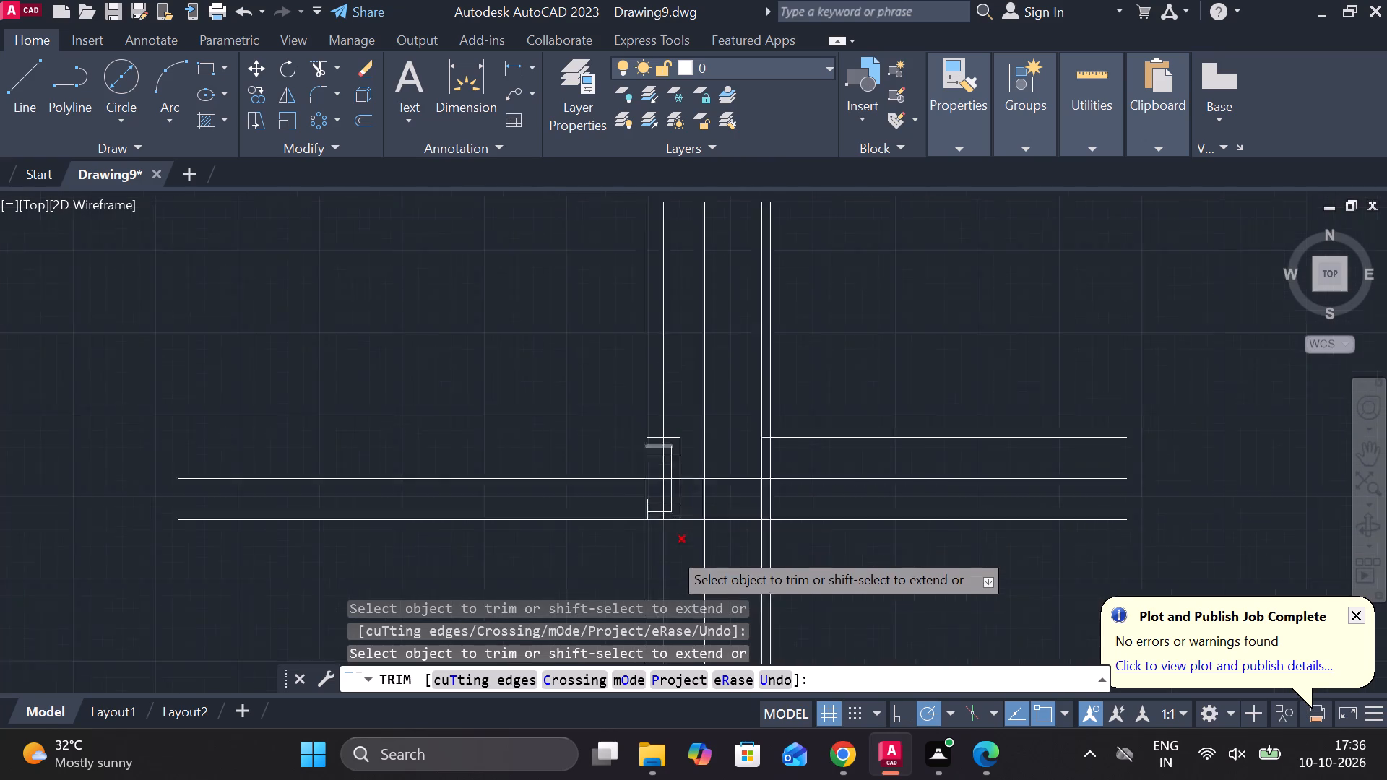
scroll(671, 550, "up", 2)
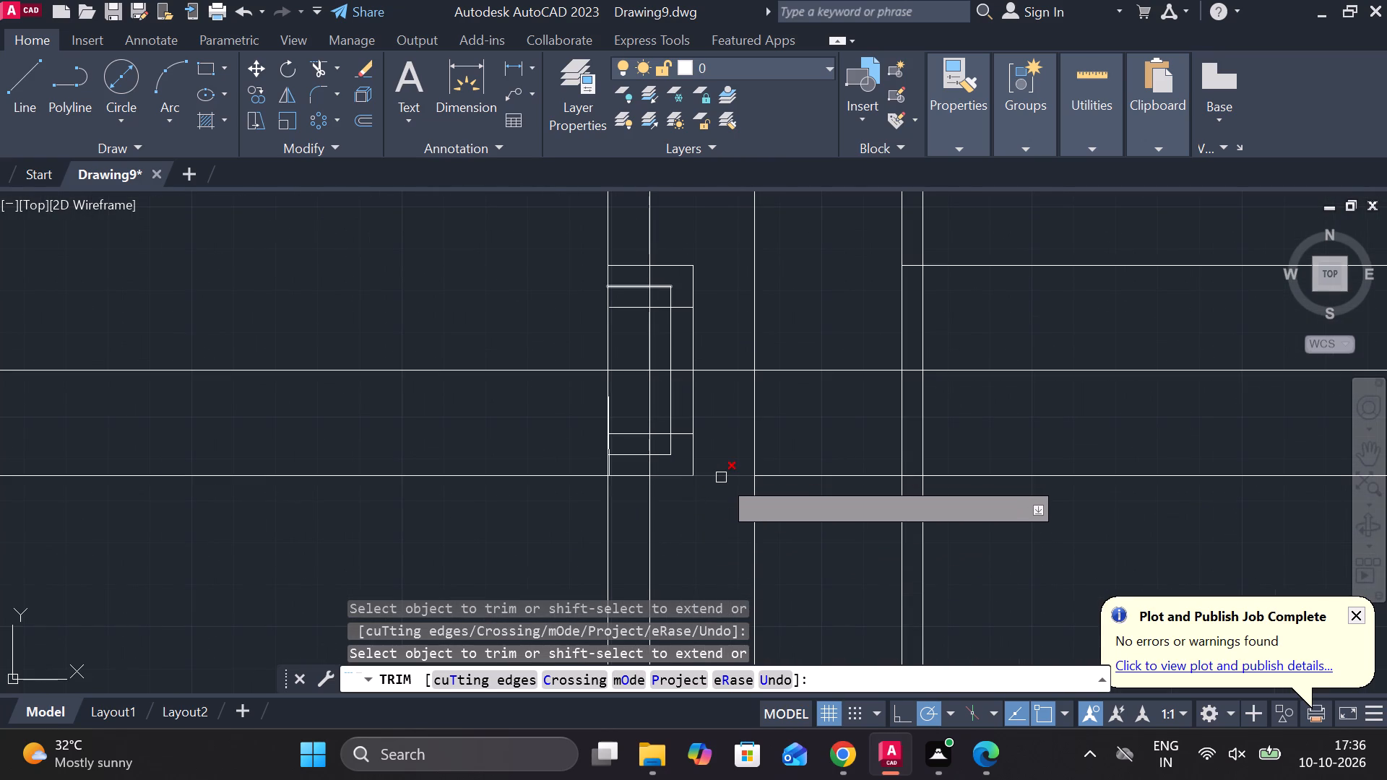
left_click(722, 481)
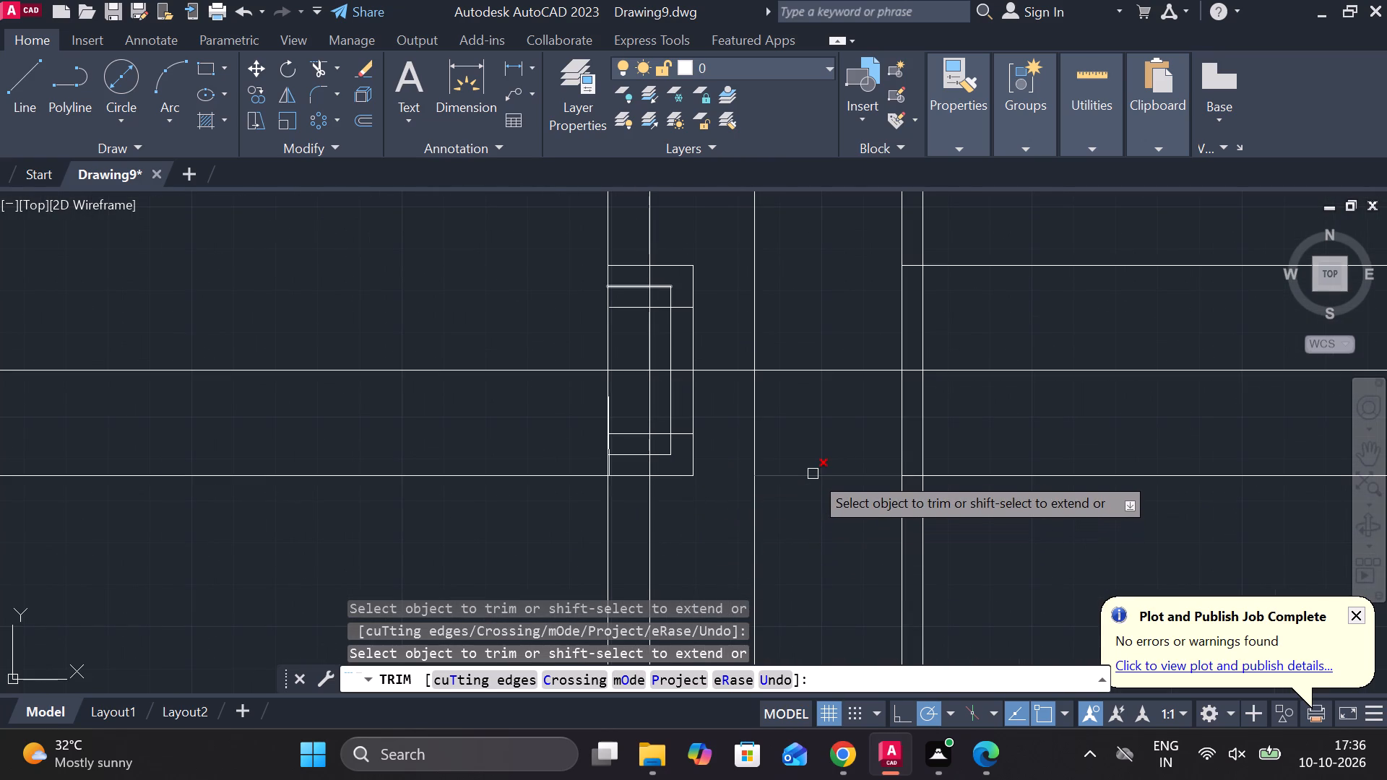
left_click(813, 476)
left_click(532, 480)
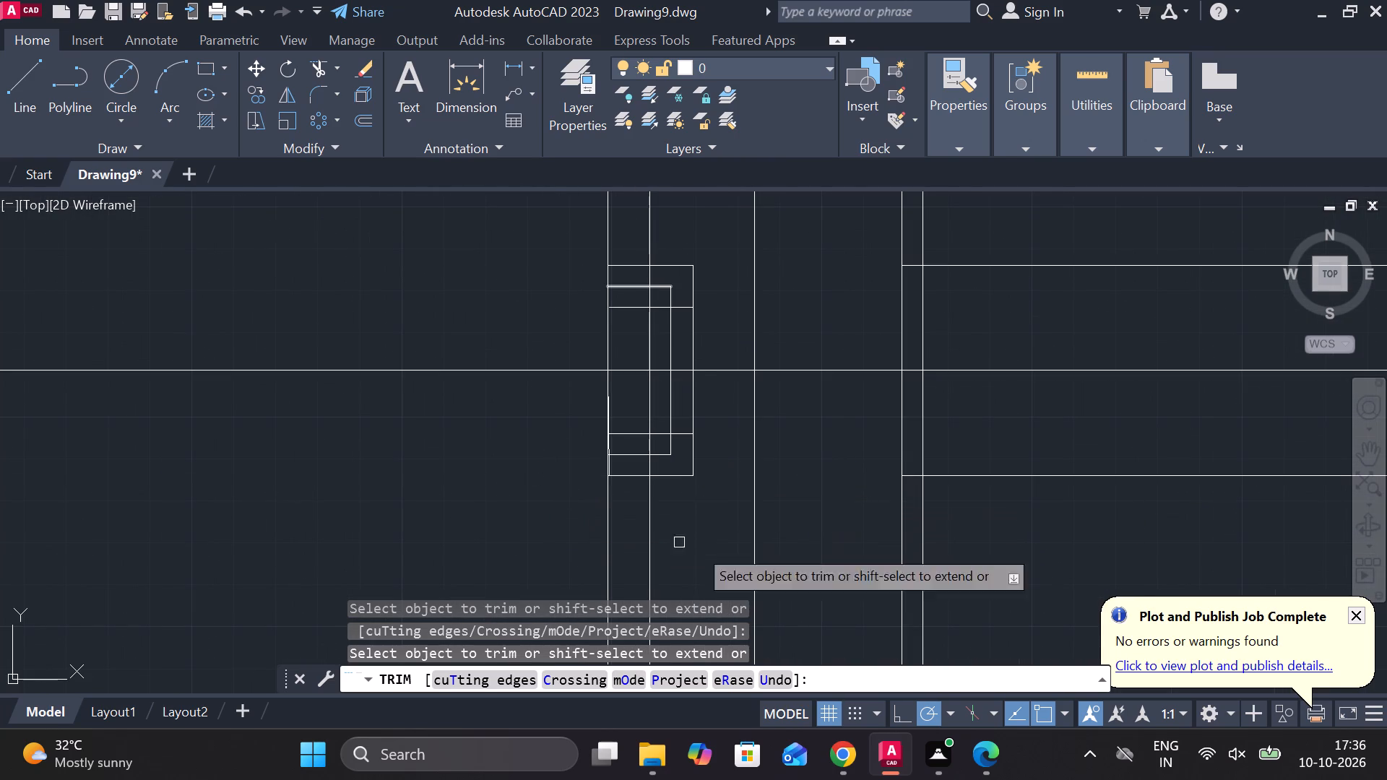
Draw a 10-unit diameter circle centred where the rightmost vertical line meets the upper offset horizontal line.
scroll(837, 438, "down", 2)
scroll(917, 342, "up", 1)
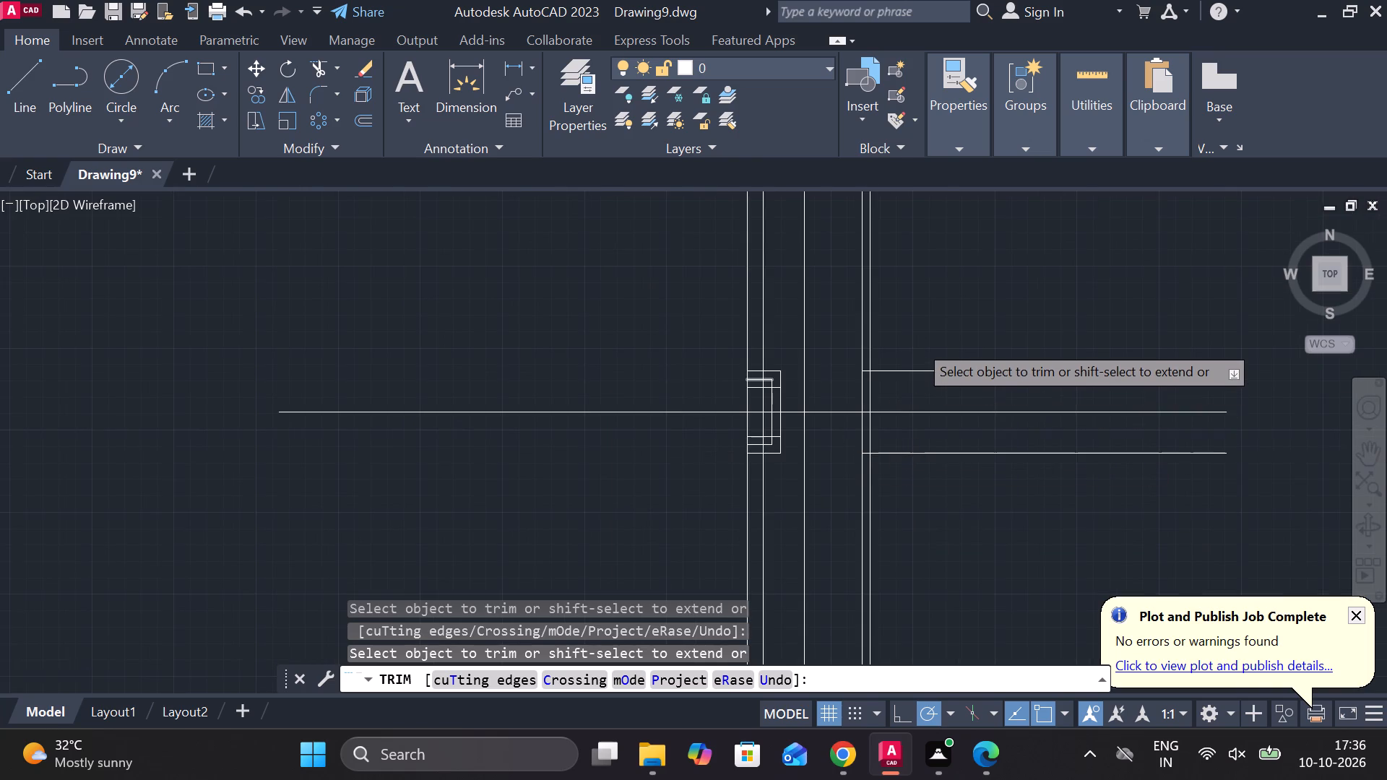
scroll(917, 342, "up", 1)
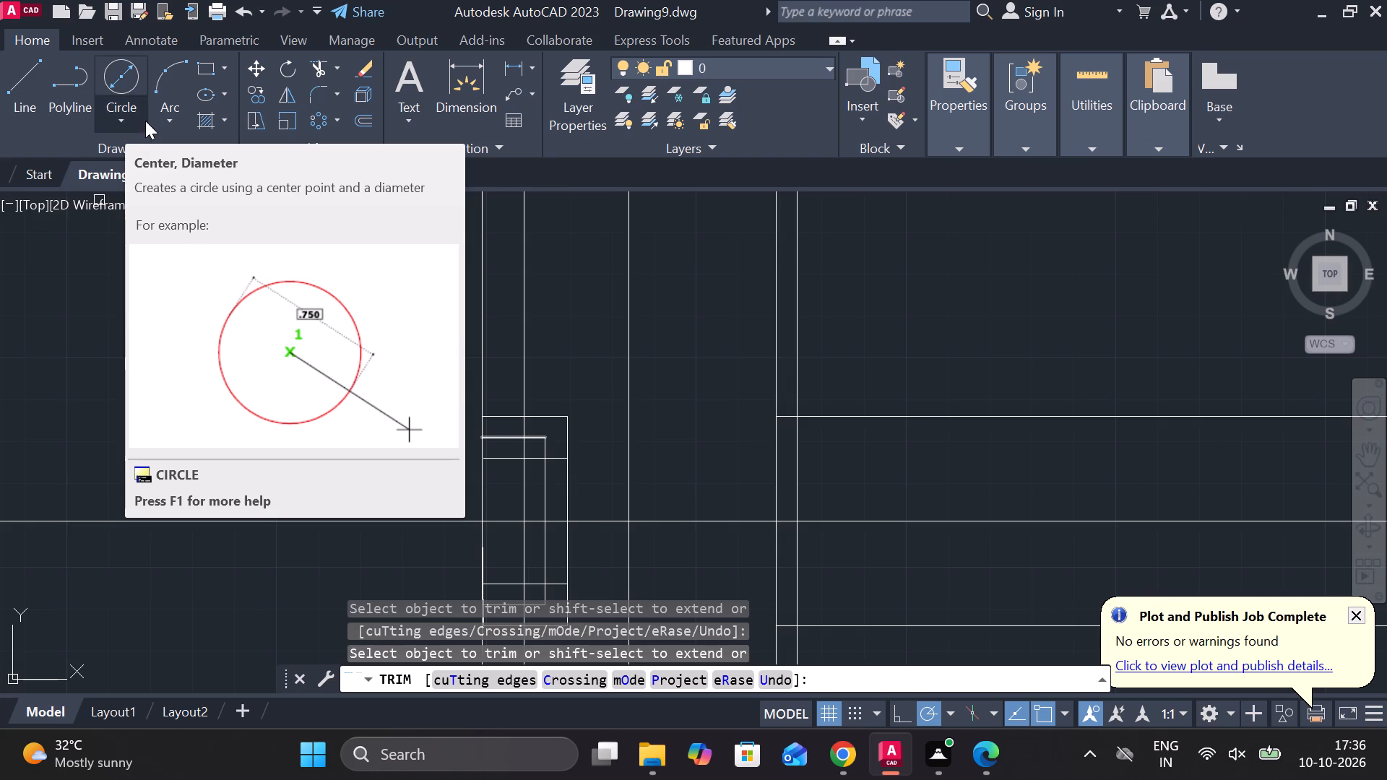
left_click(123, 127)
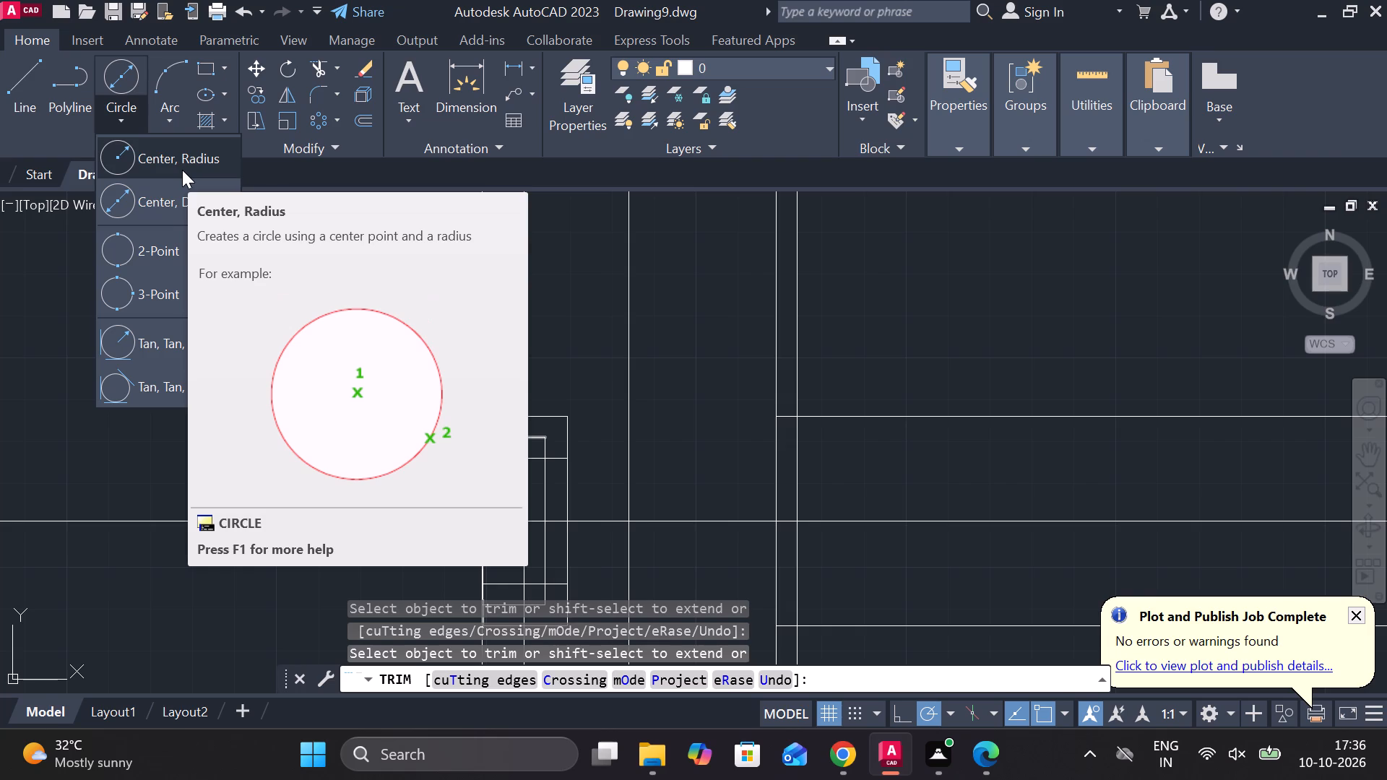
left_click(189, 194)
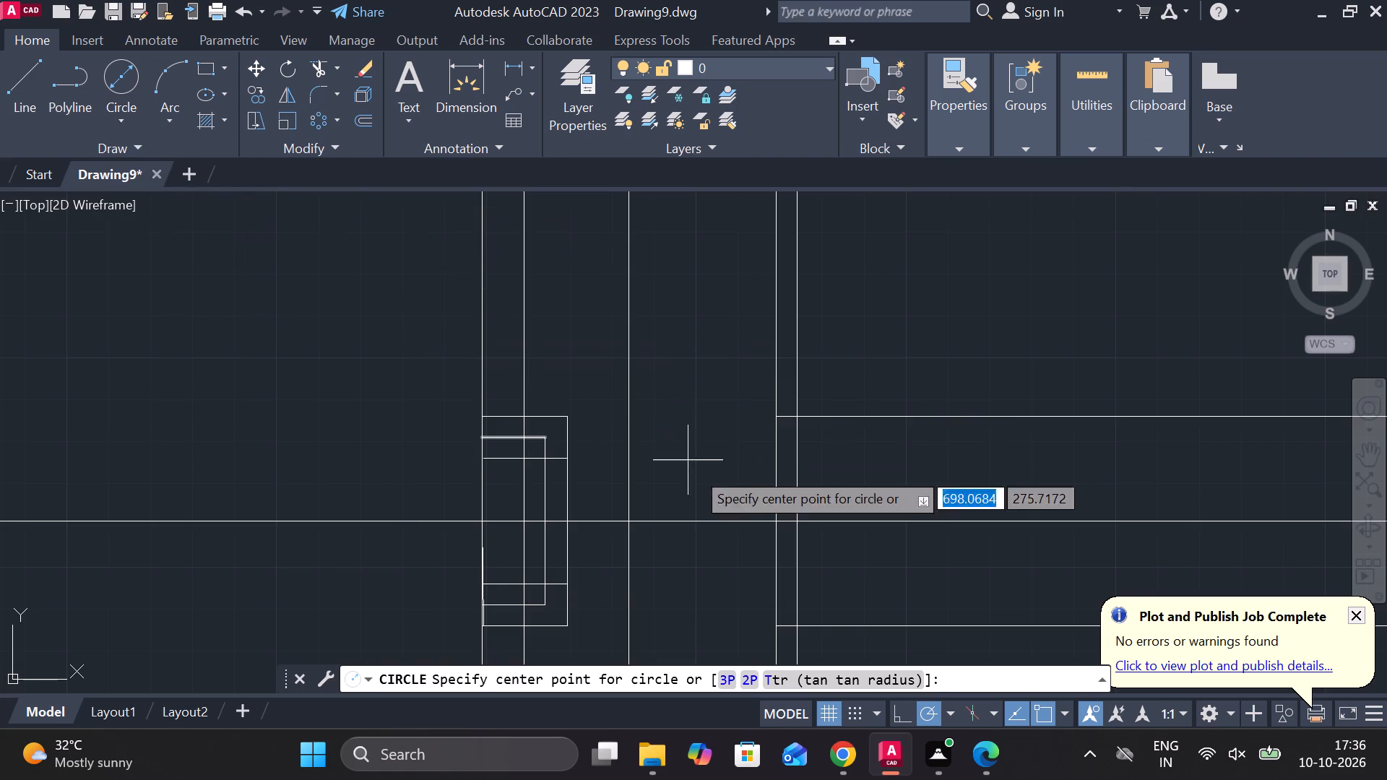
left_click(795, 413)
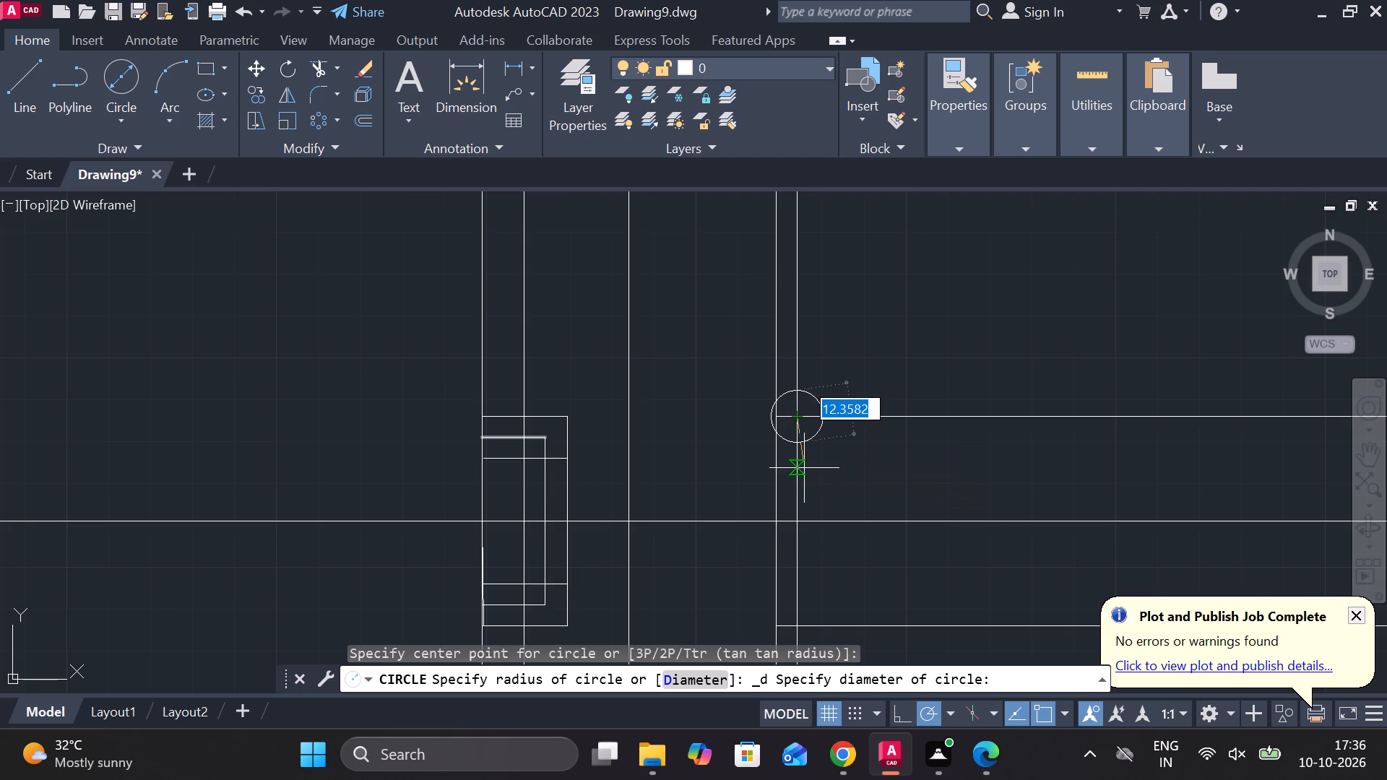
key("1")
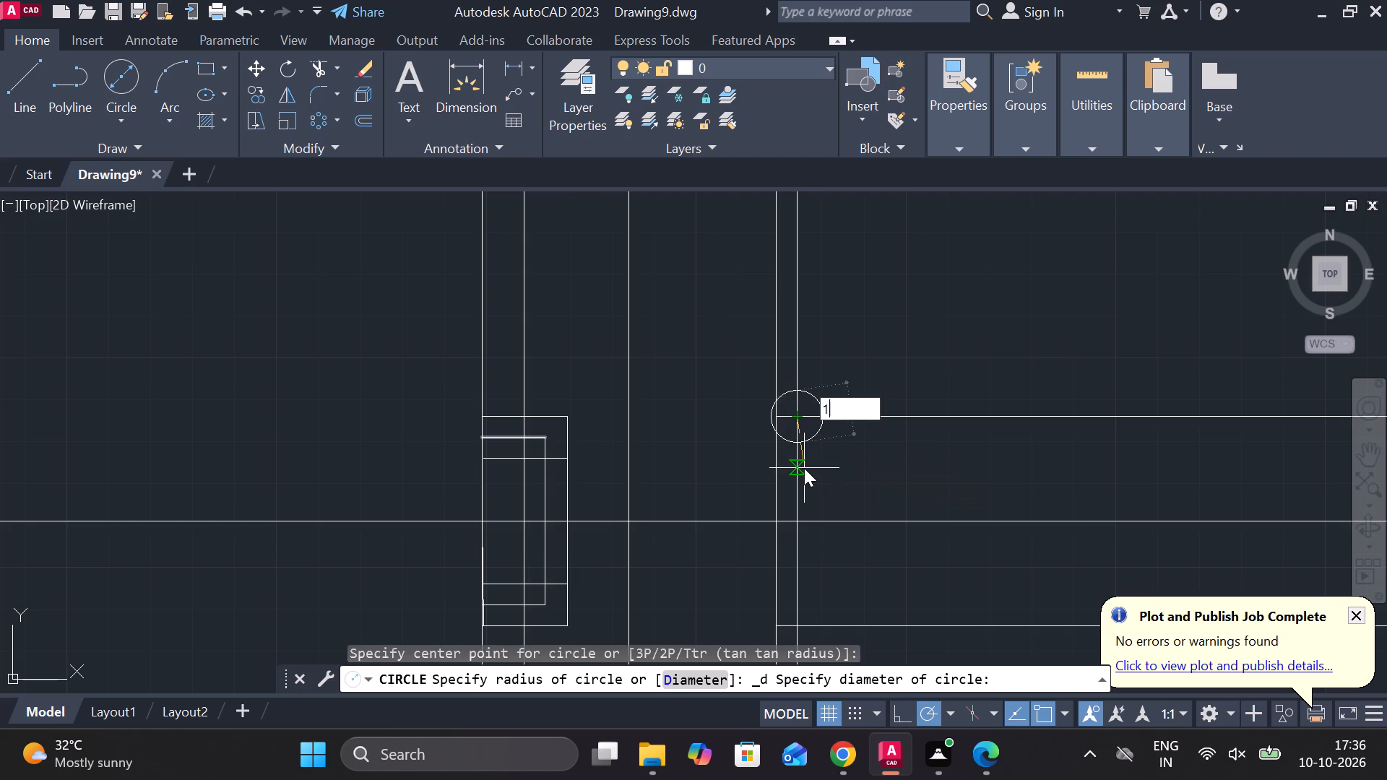
key("0")
key("Return")
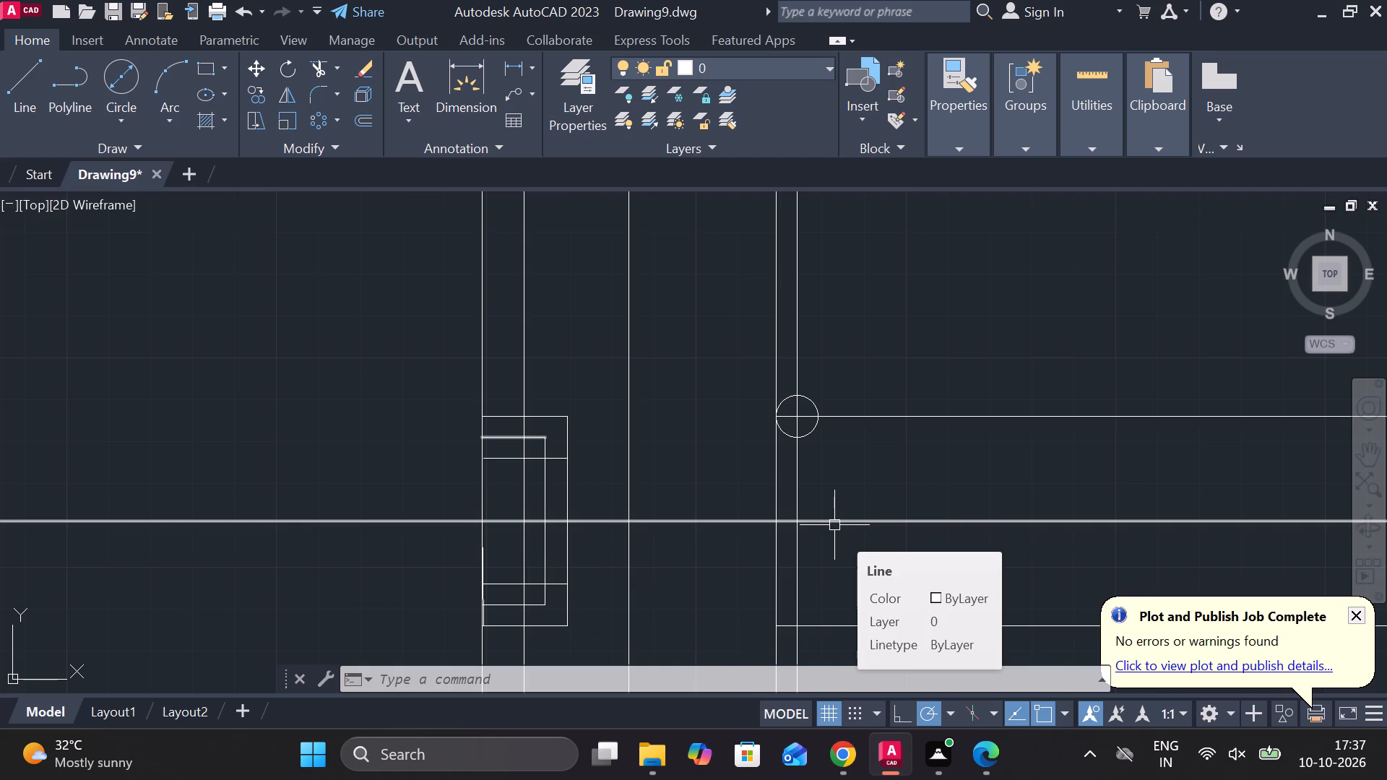
Check the horizontal distance between the 10-unit offset vertical line and the rightmost vertical line with a linear dimension preview.
scroll(834, 525, "down", 1)
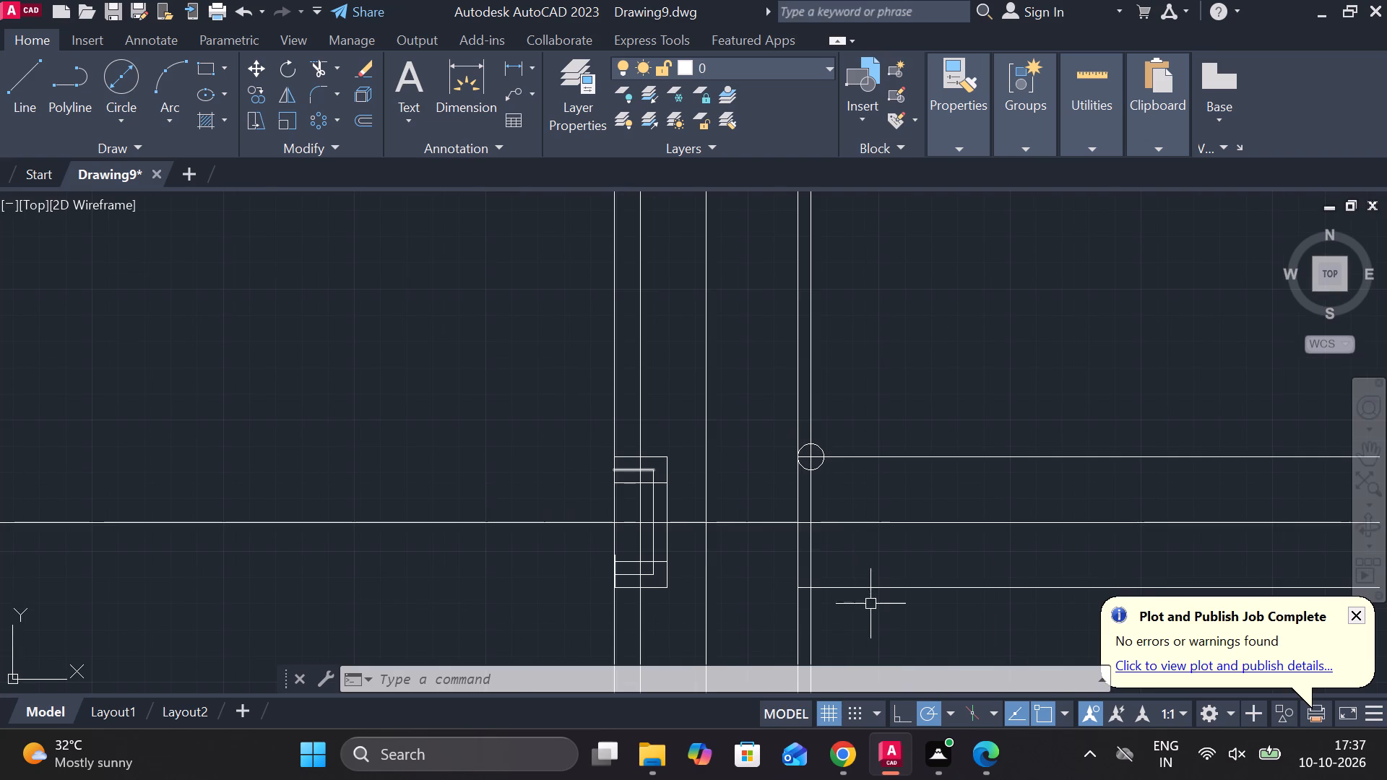
scroll(872, 608, "up", 1)
scroll(872, 608, "down", 2)
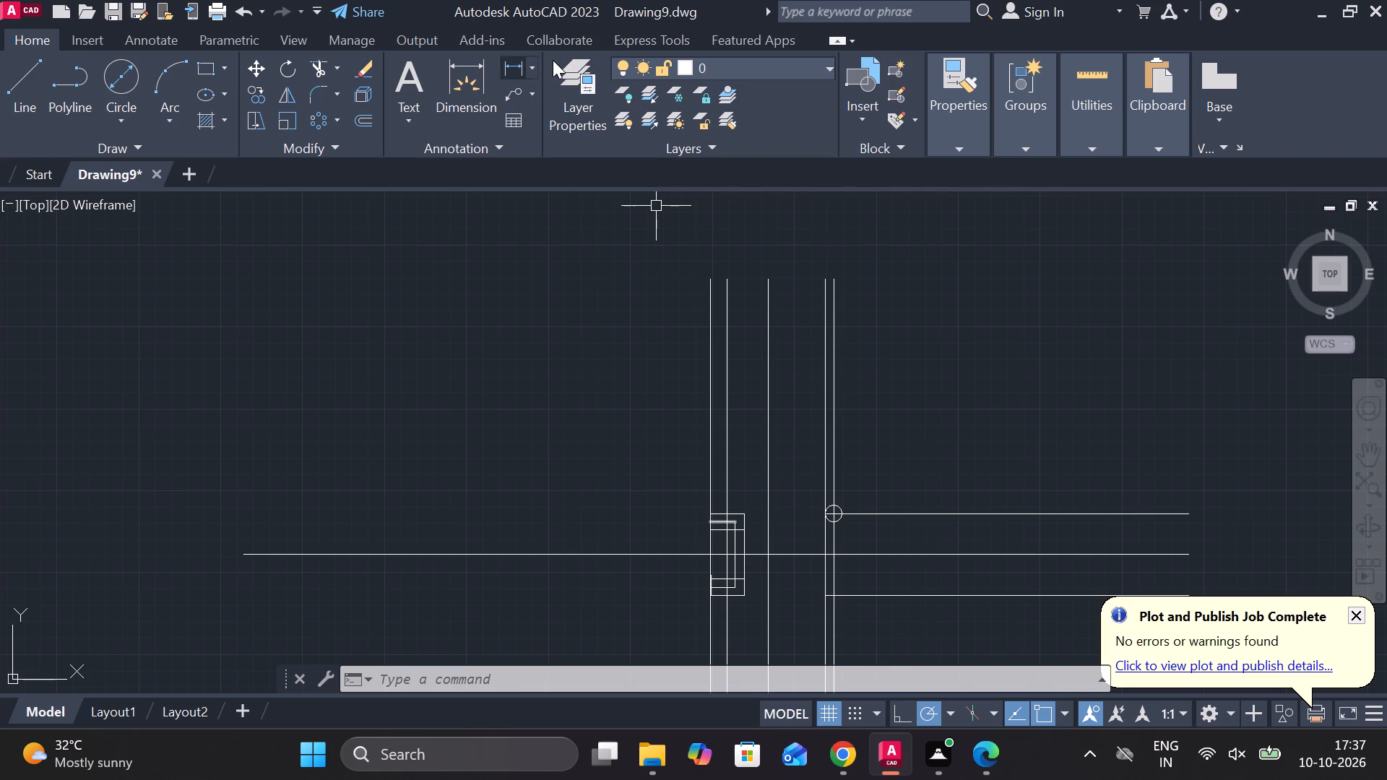
left_click(528, 66)
left_click(548, 95)
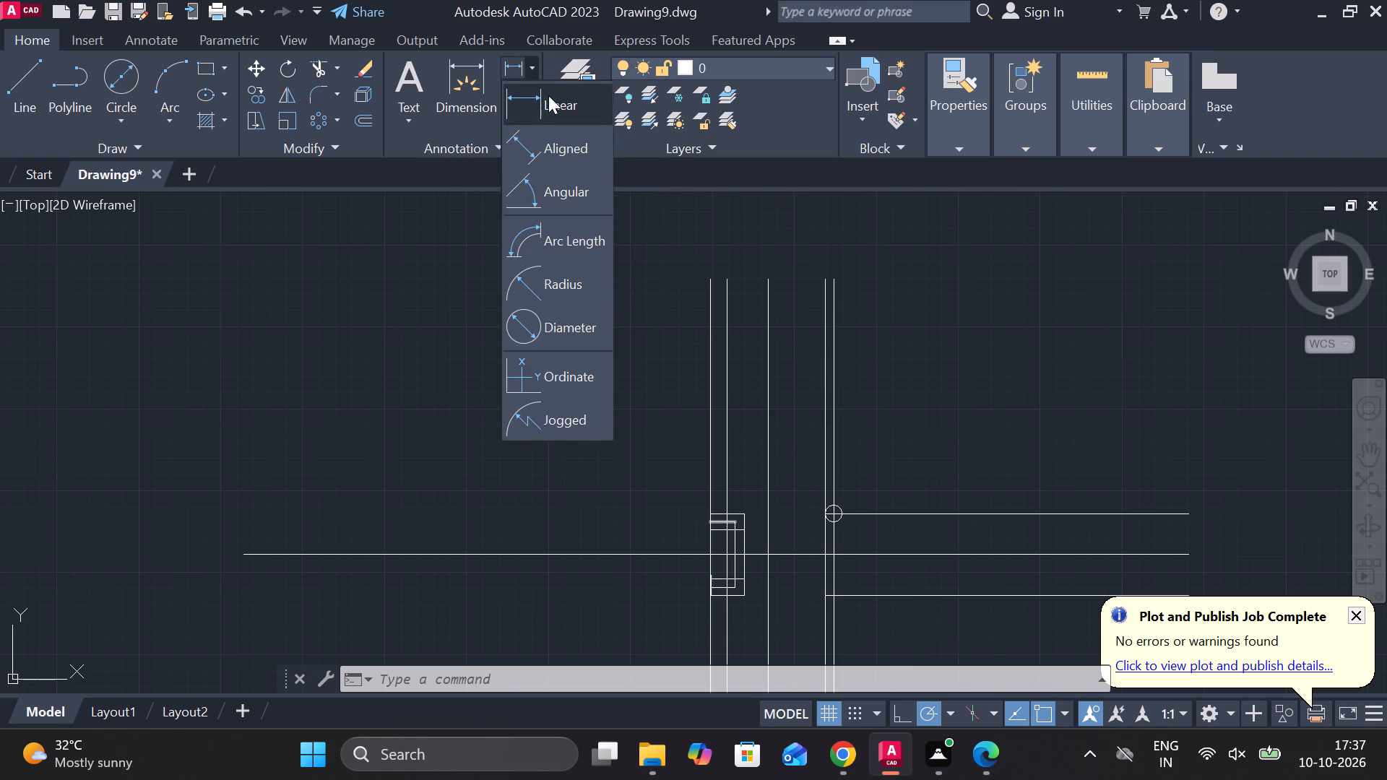
left_click(729, 325)
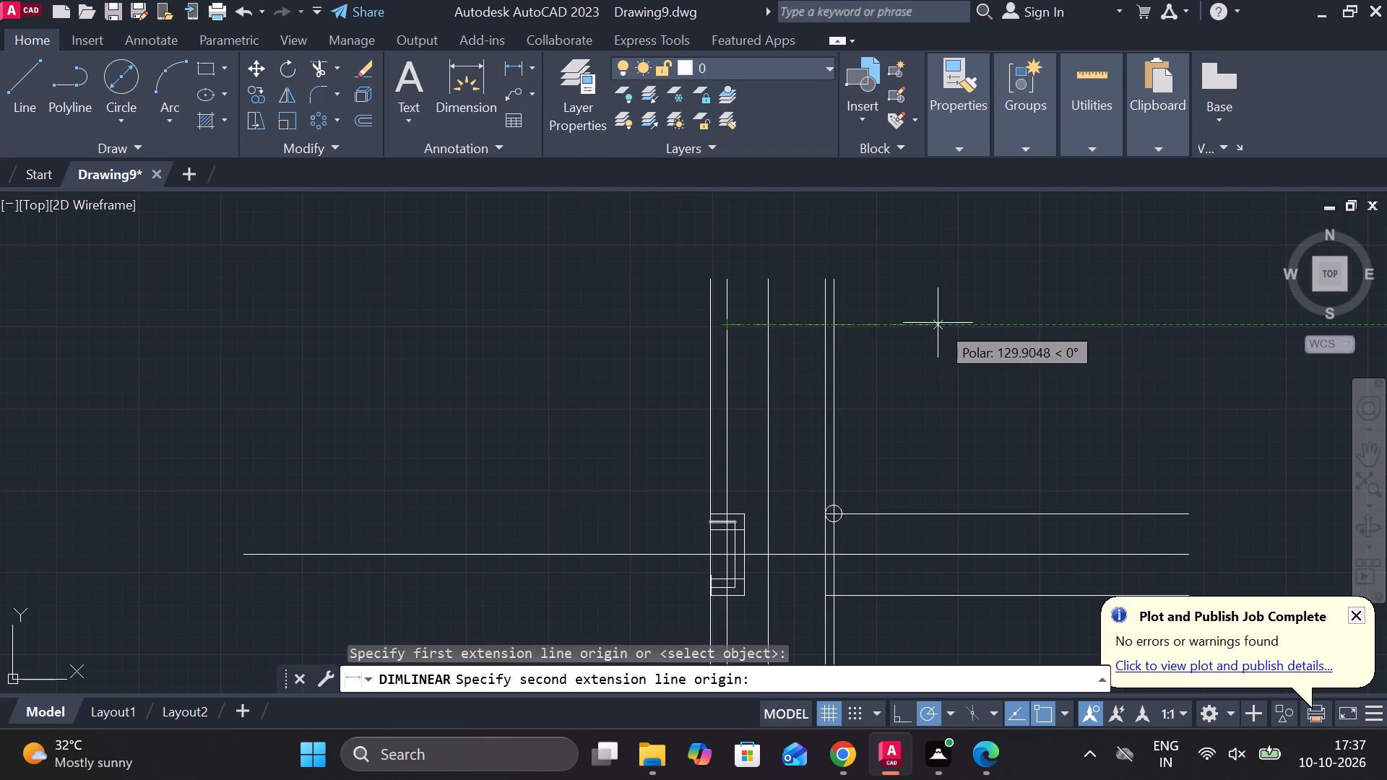
left_click(829, 324)
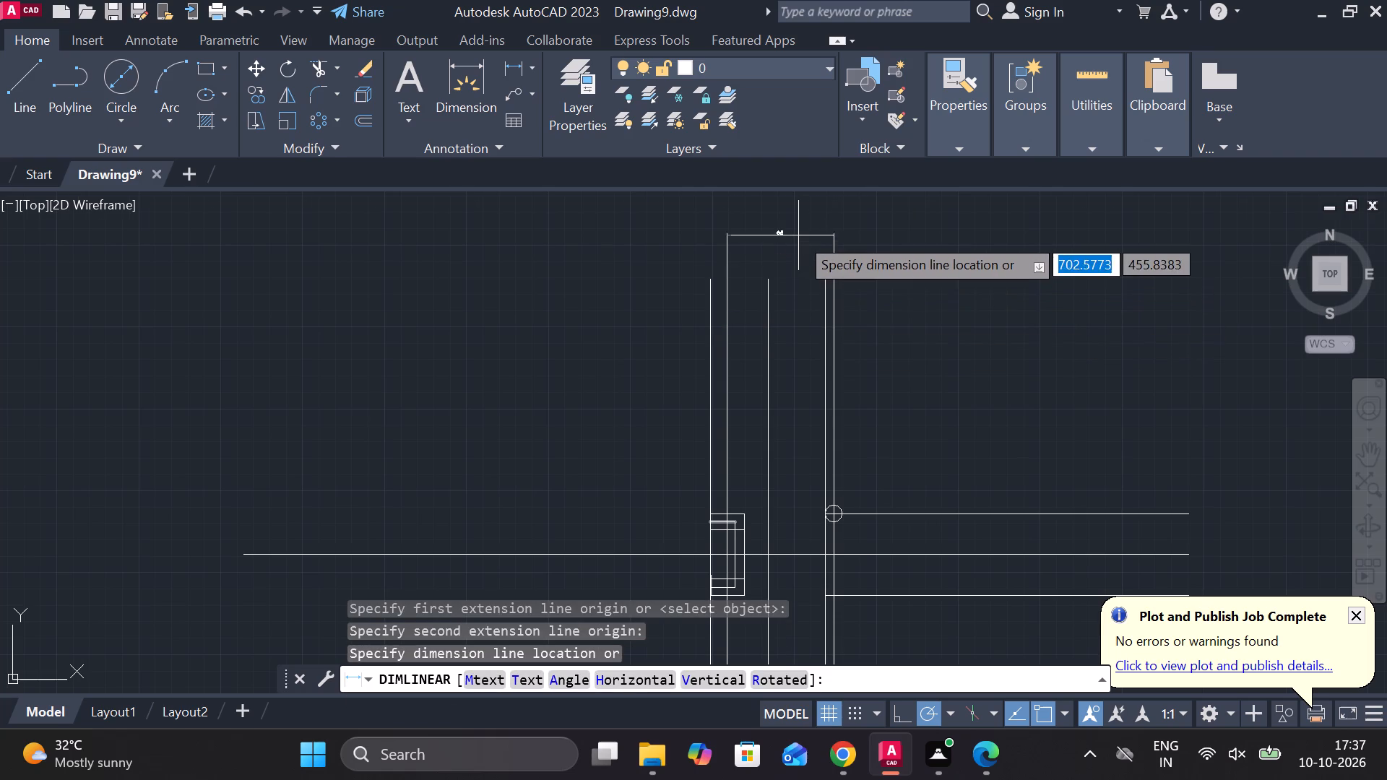
scroll(798, 235, "down", 1)
scroll(798, 235, "up", 4)
scroll(798, 235, "down", 2)
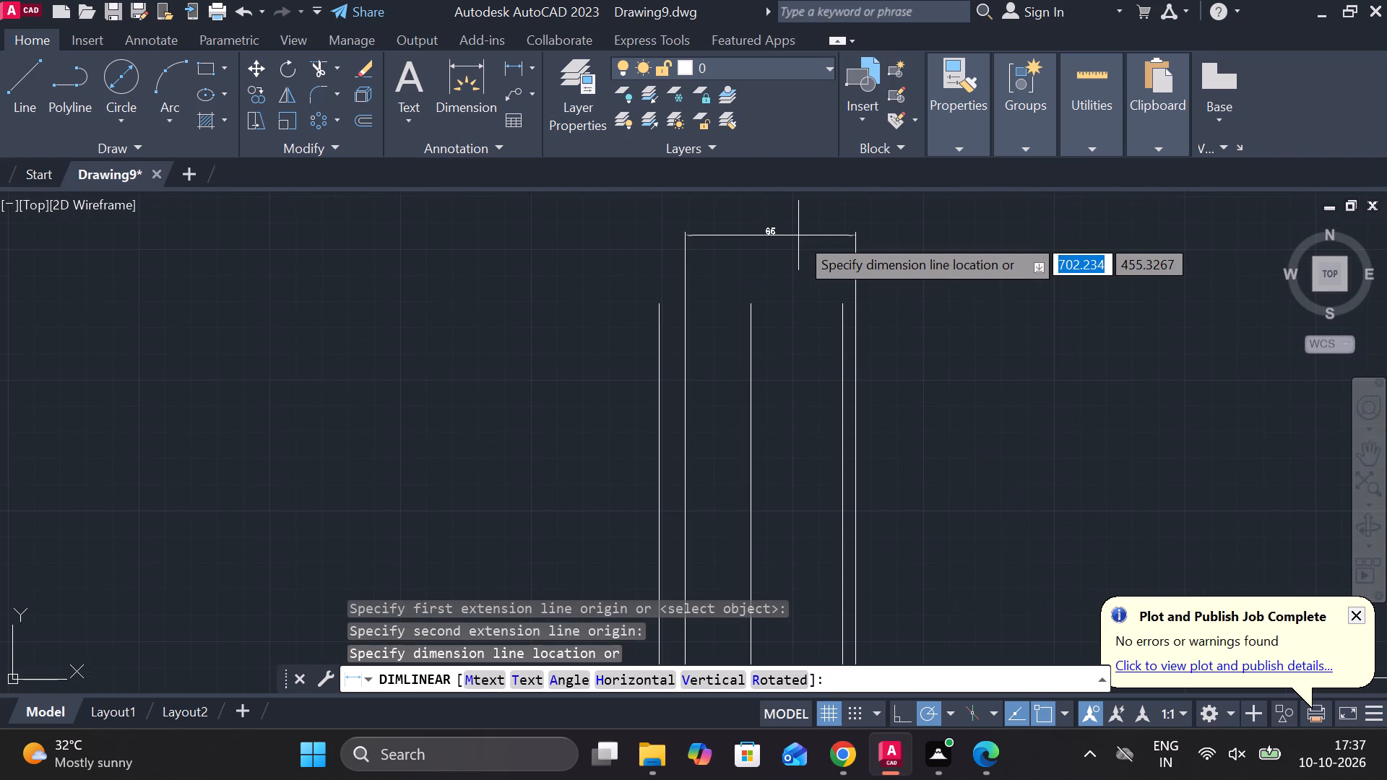
key("Escape")
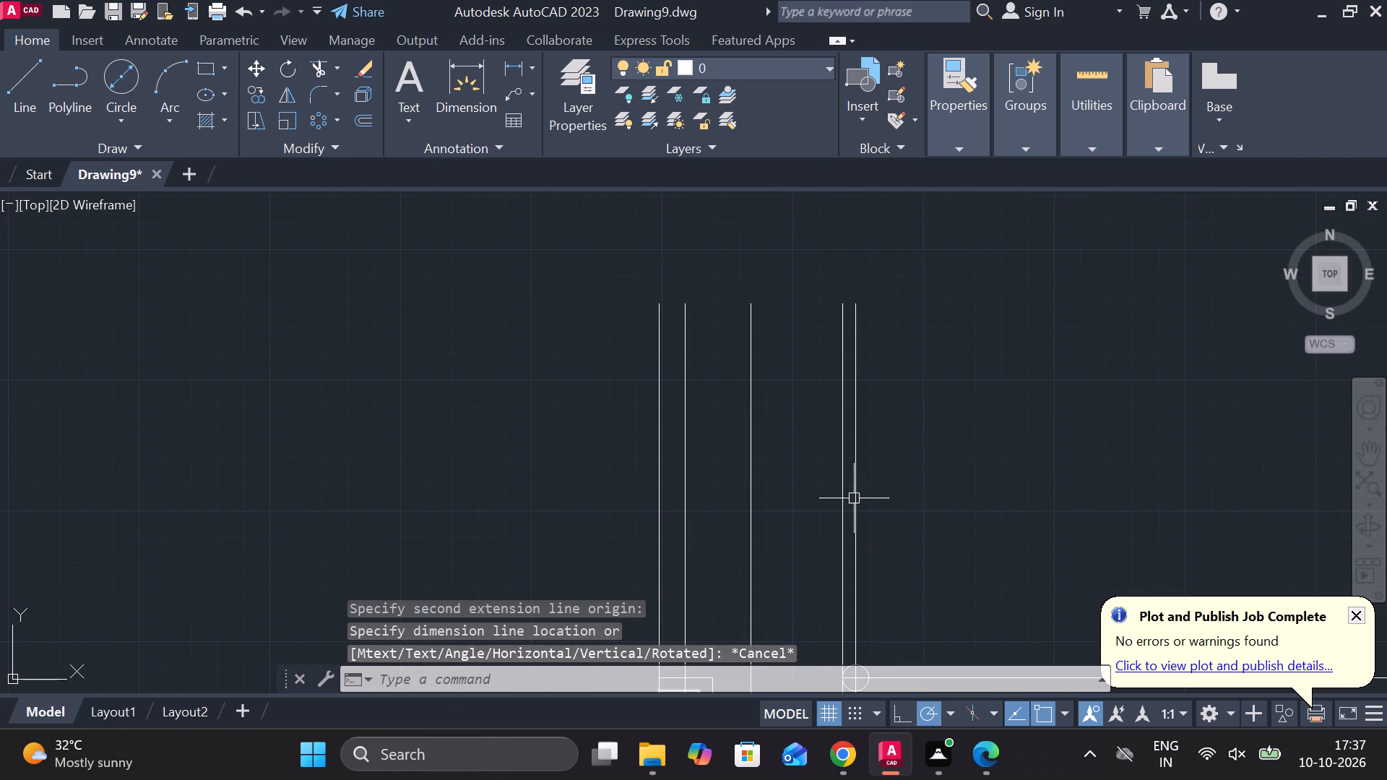
Draw a 10-unit diameter circle centred where the rightmost vertical line meets the lower offset horizontal line.
scroll(854, 497, "down", 2)
scroll(876, 659, "up", 2)
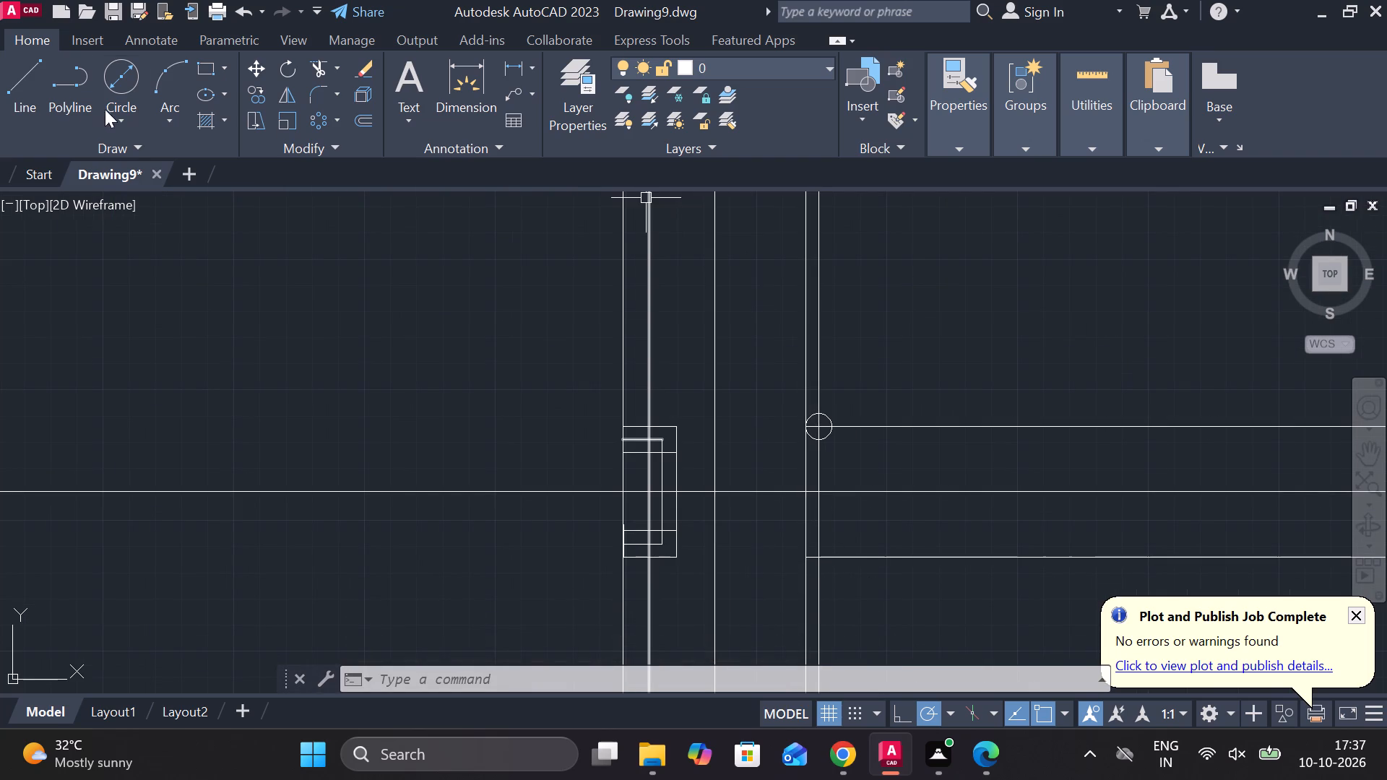
left_click(122, 118)
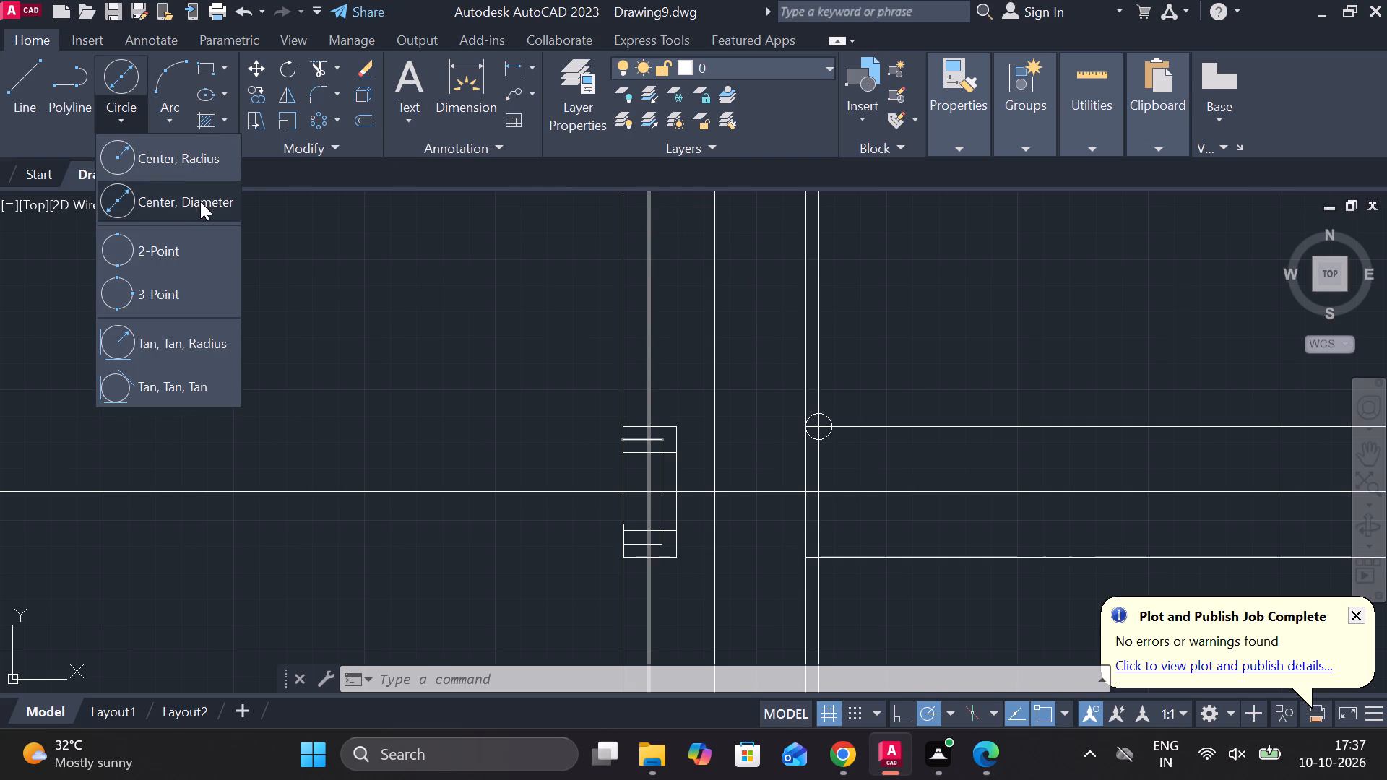
left_click(200, 201)
left_click(822, 557)
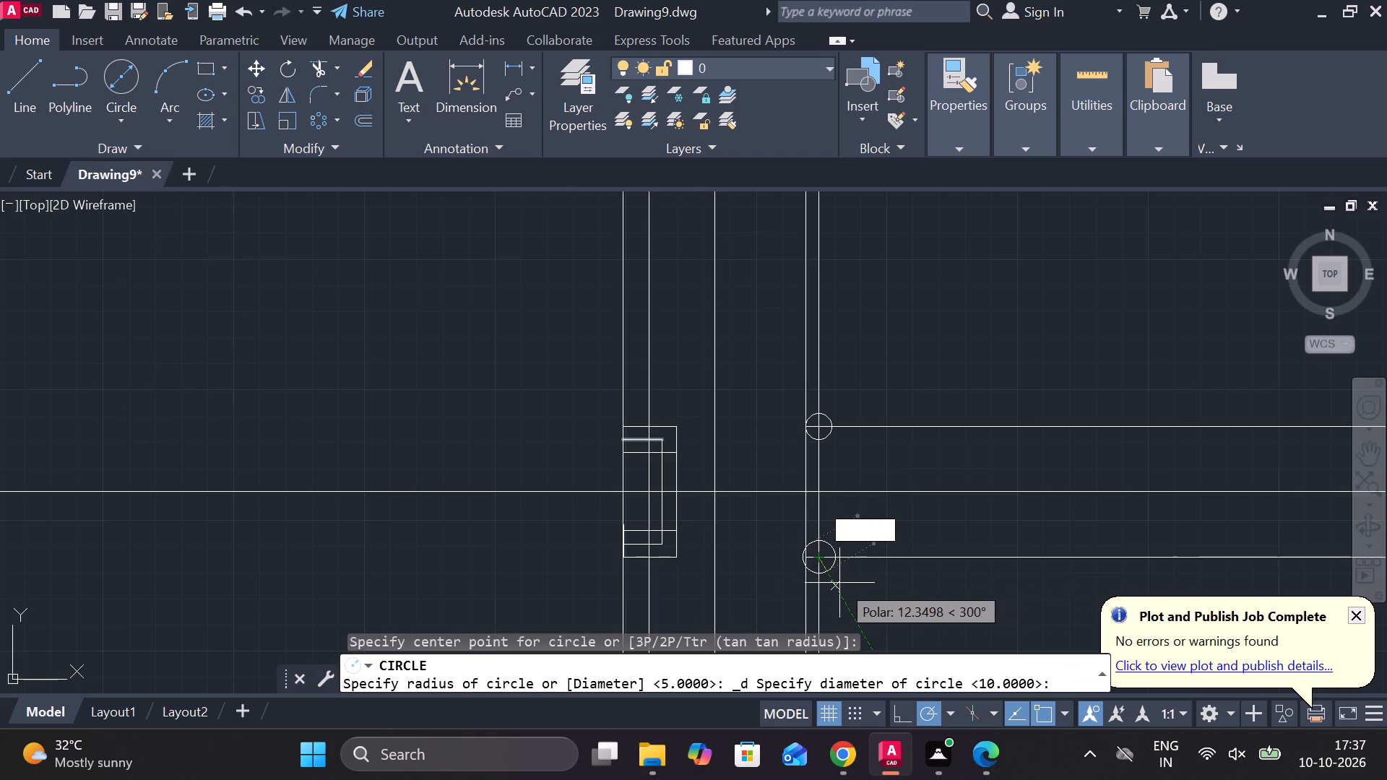
key("1")
key("0")
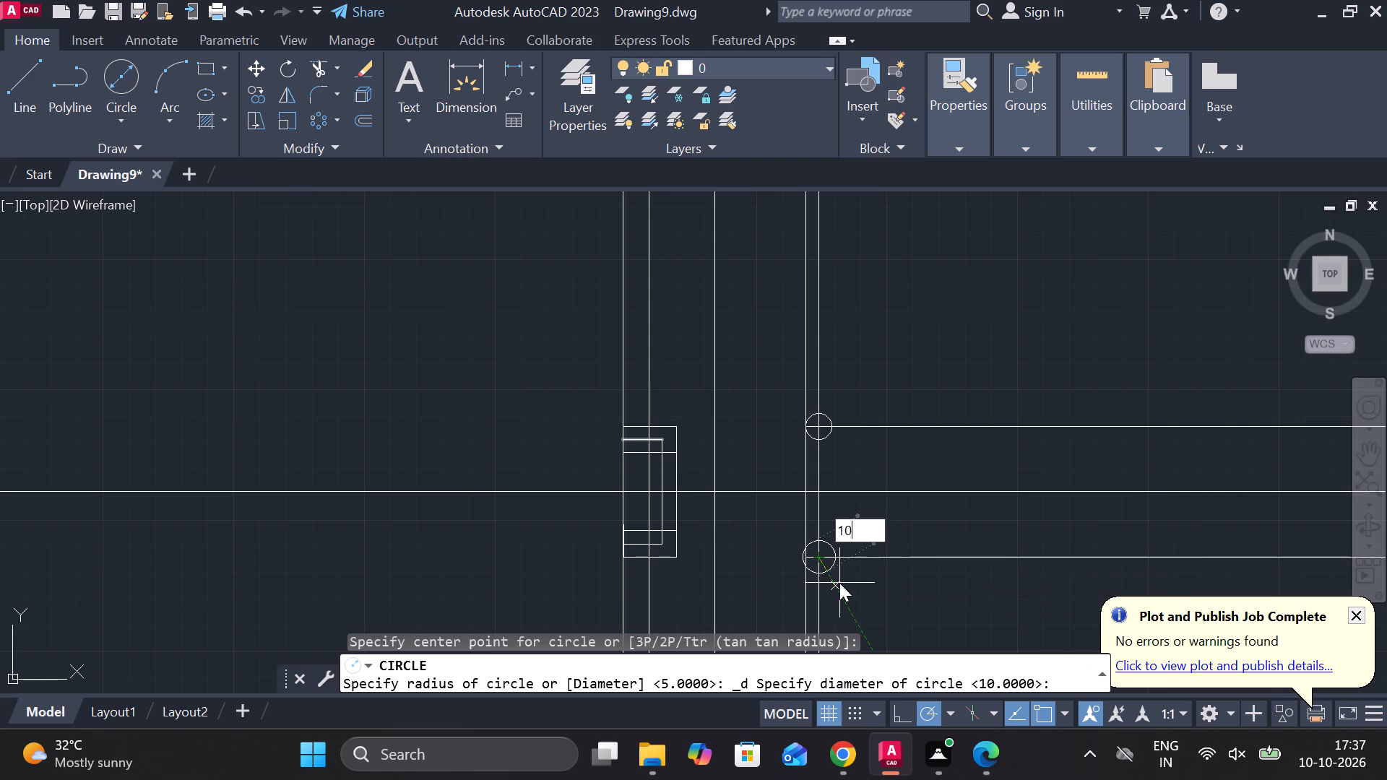
key("Return")
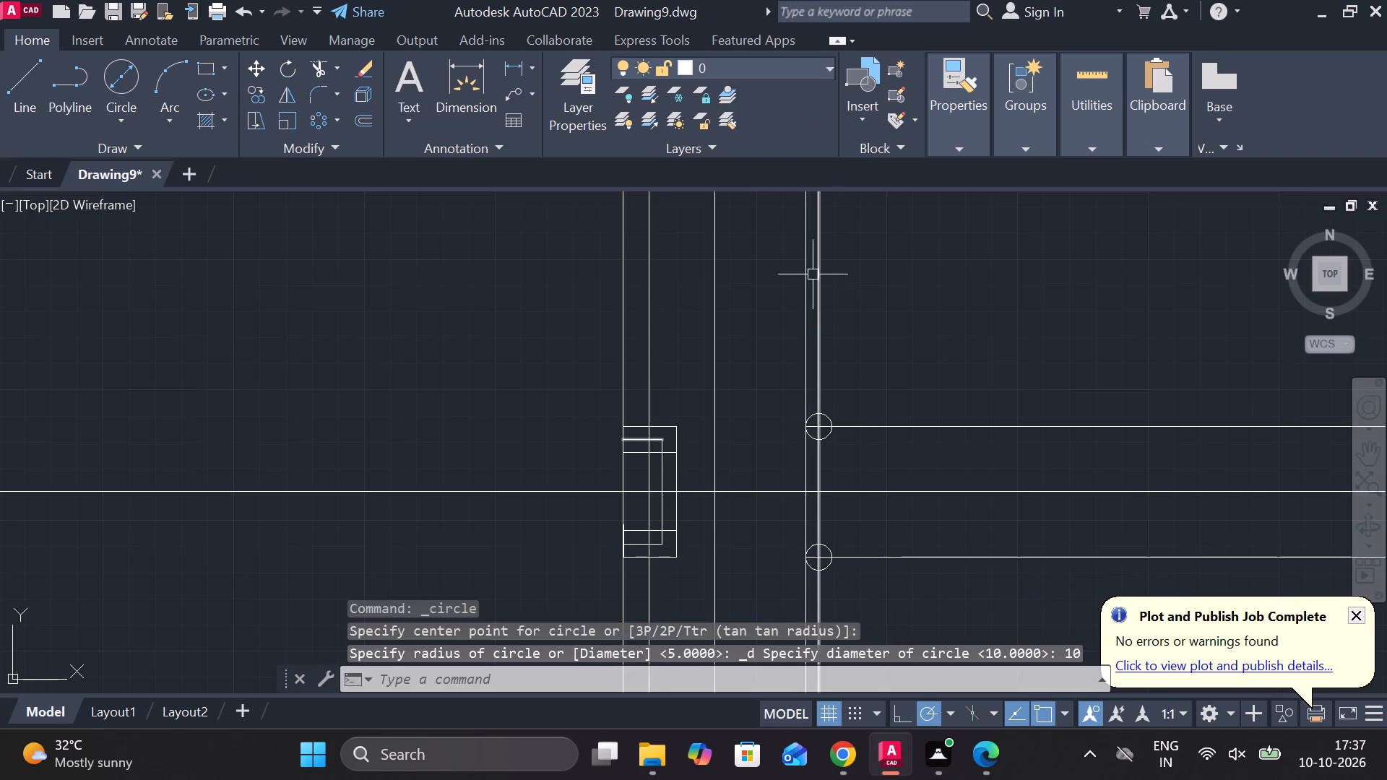
Check the horizontal distance between the 10-unit offset vertical line and the middle vertical line with a linear dimension preview.
scroll(848, 243, "down", 1)
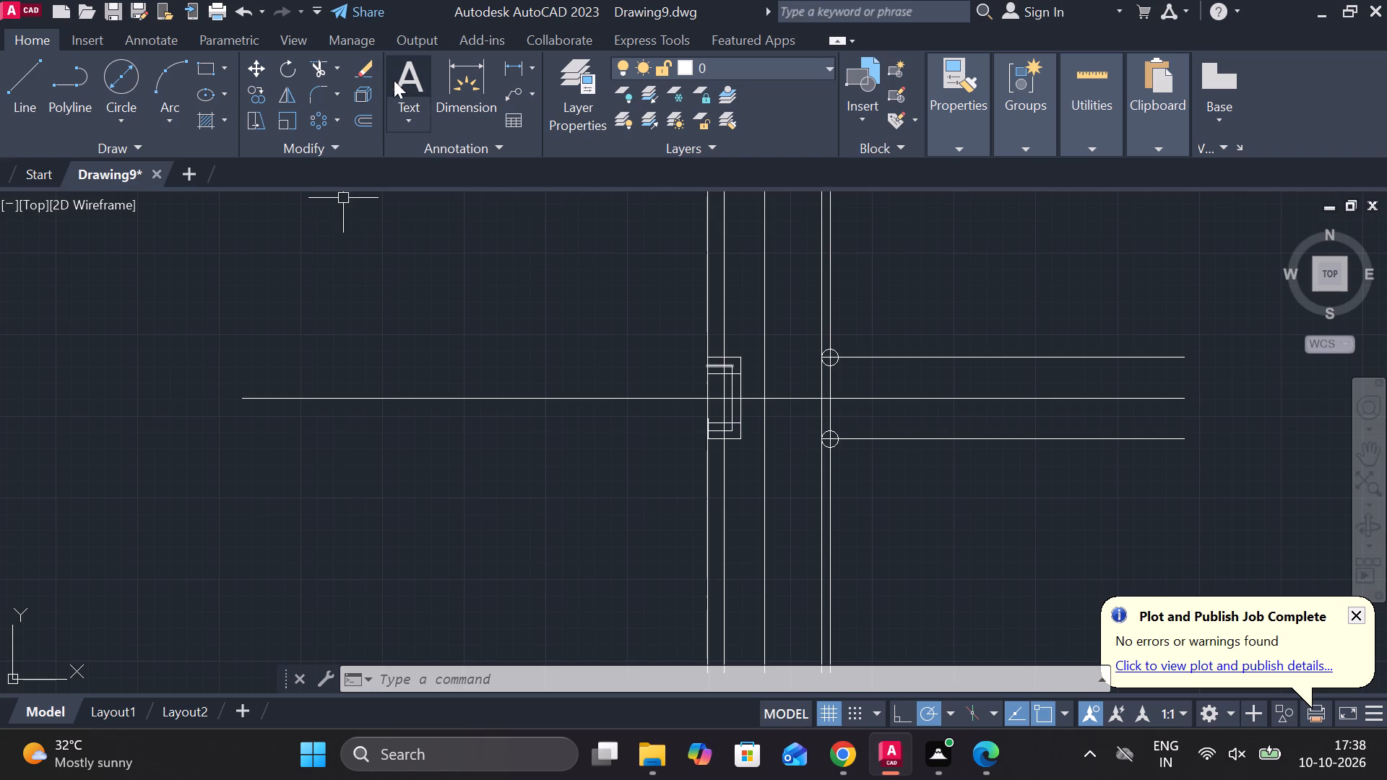
left_click(532, 69)
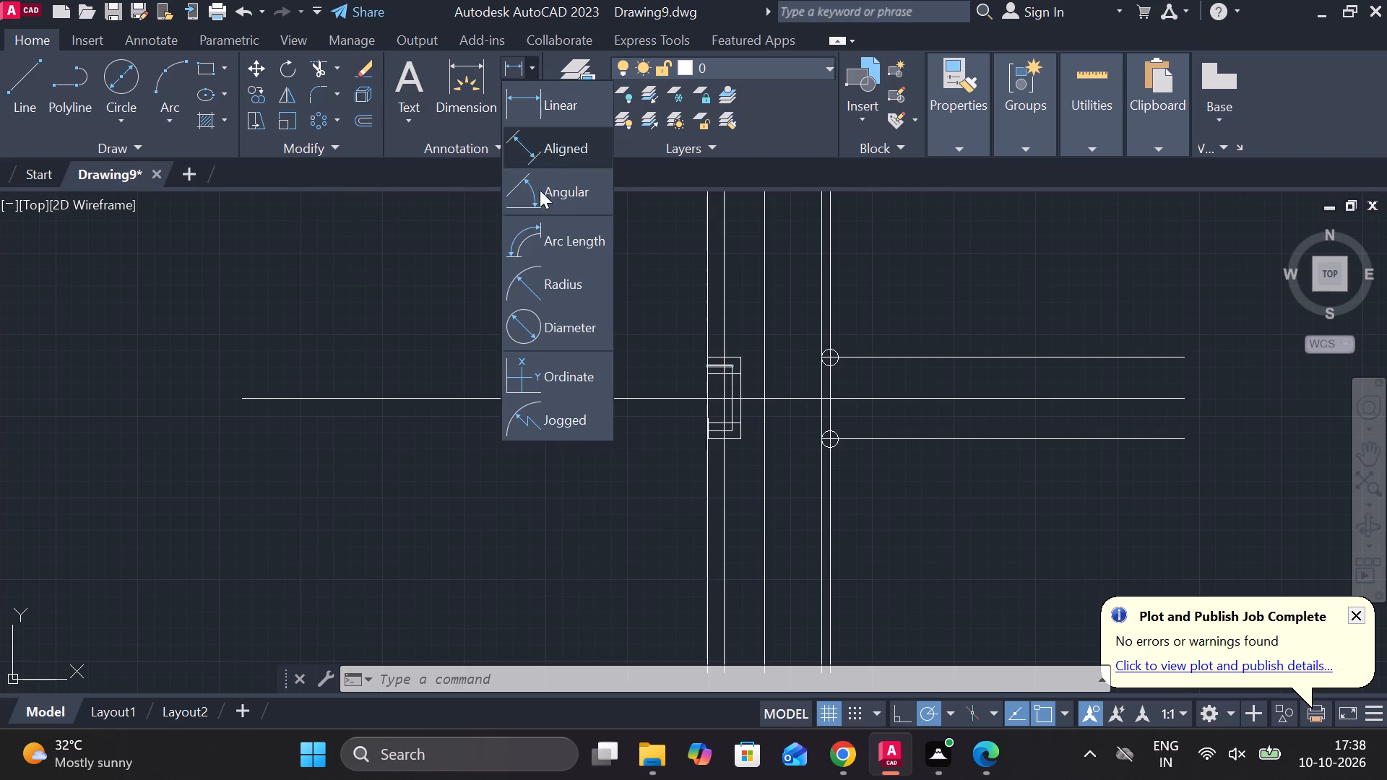
left_click(566, 111)
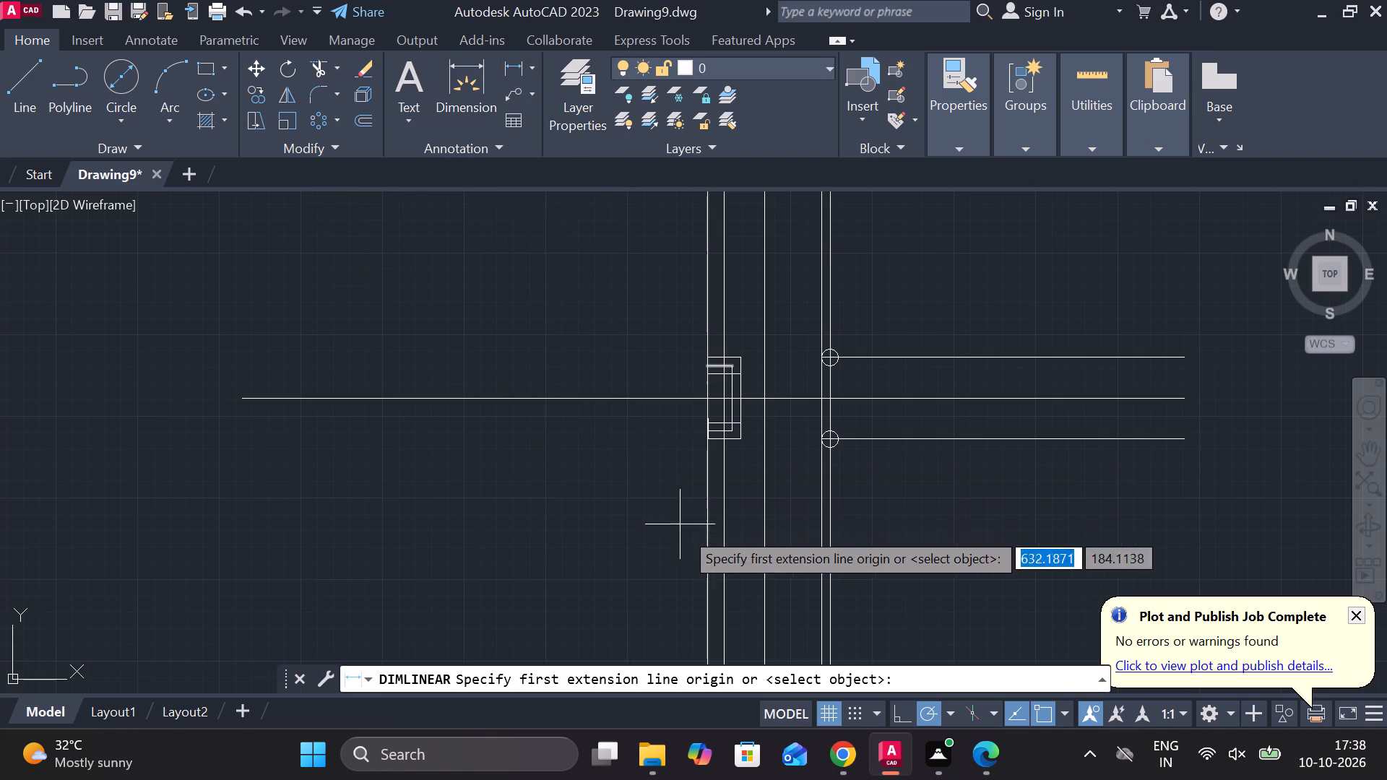
left_click(726, 513)
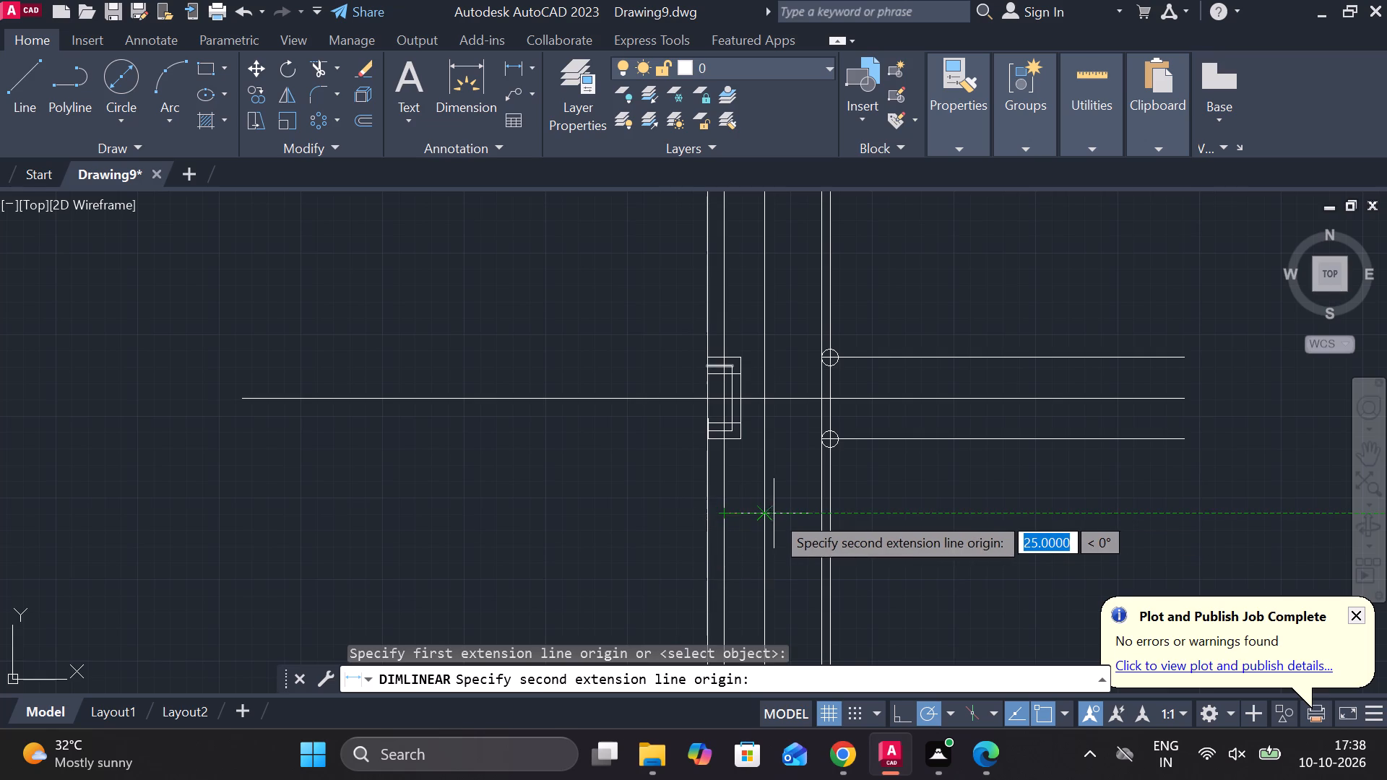
left_click(769, 513)
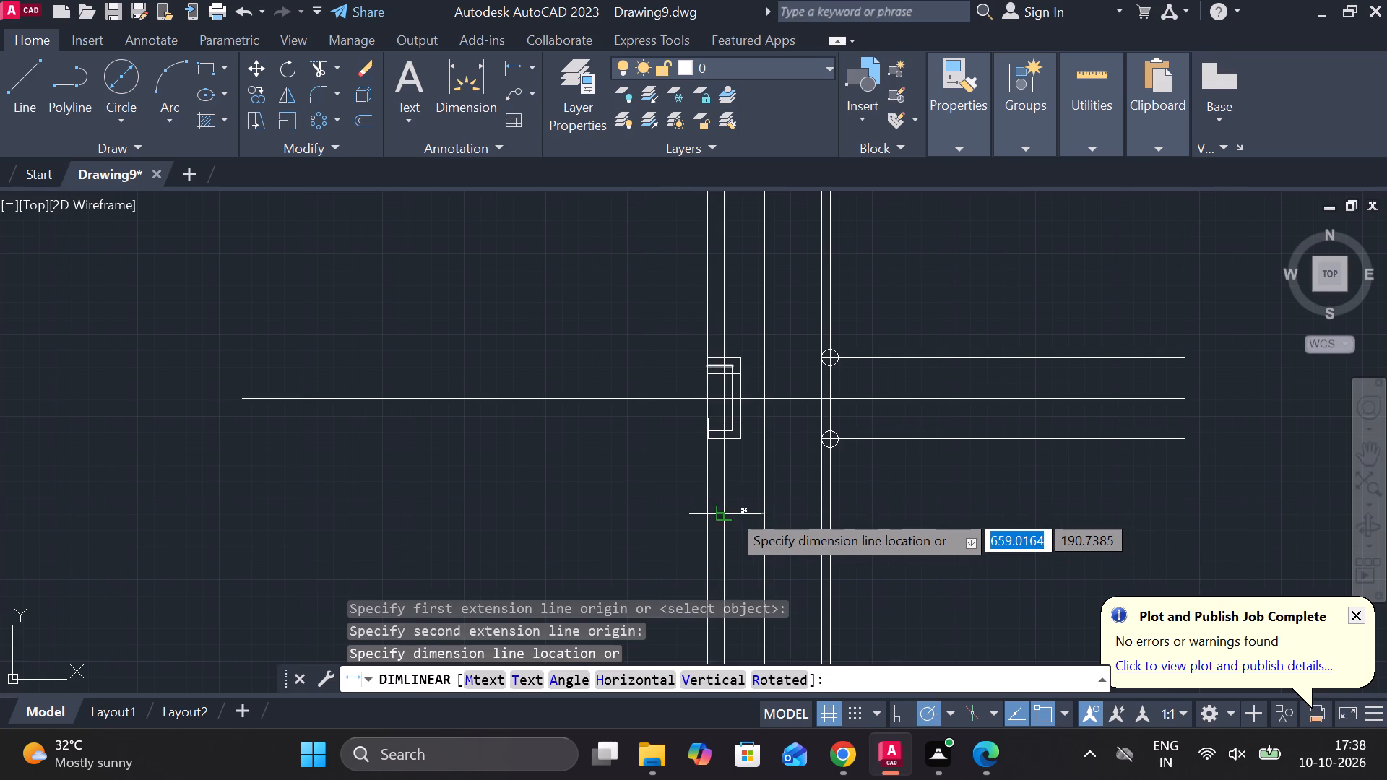
scroll(730, 511, "up", 3)
scroll(730, 511, "down", 2)
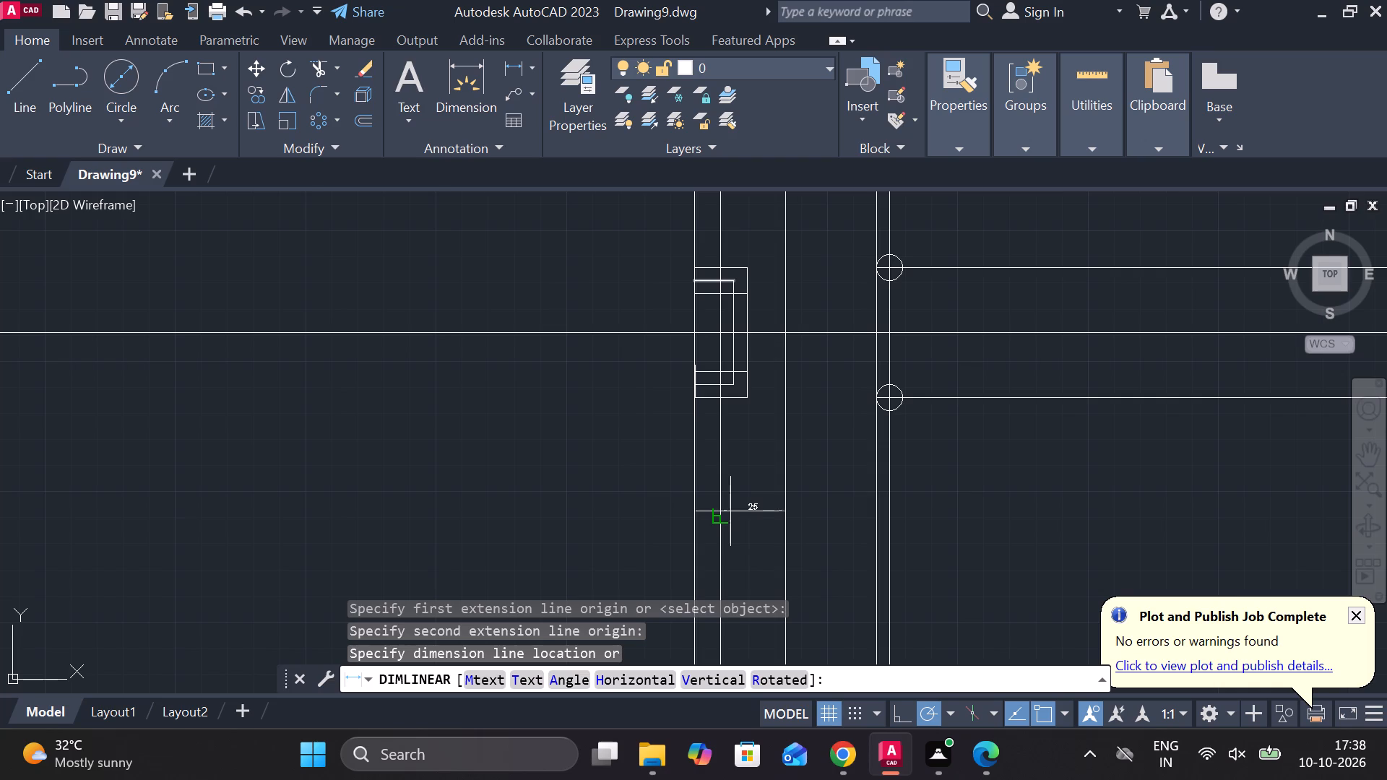
key("Escape")
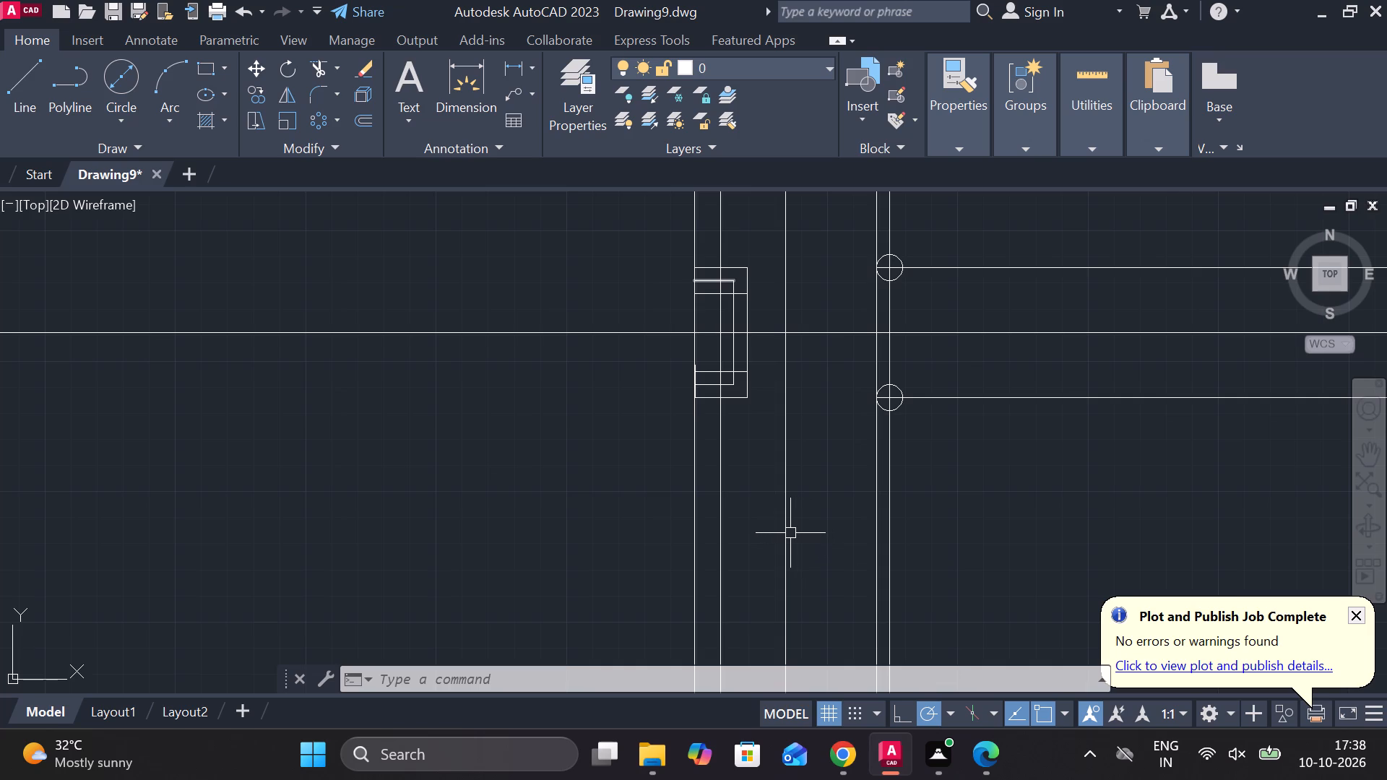
Erase the middle vertical line and the 70-unit offset vertical line just left of the circle centres.
left_click(789, 533)
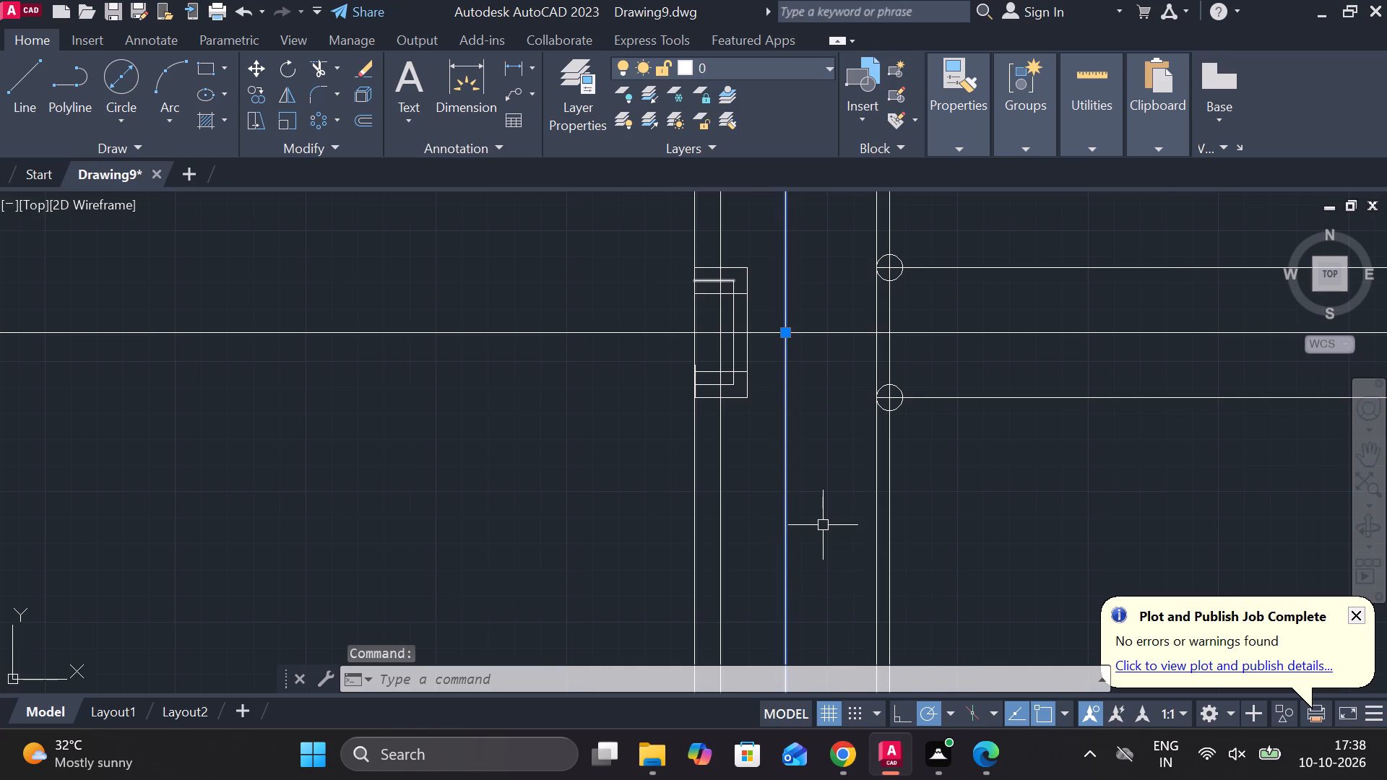
key("Delete")
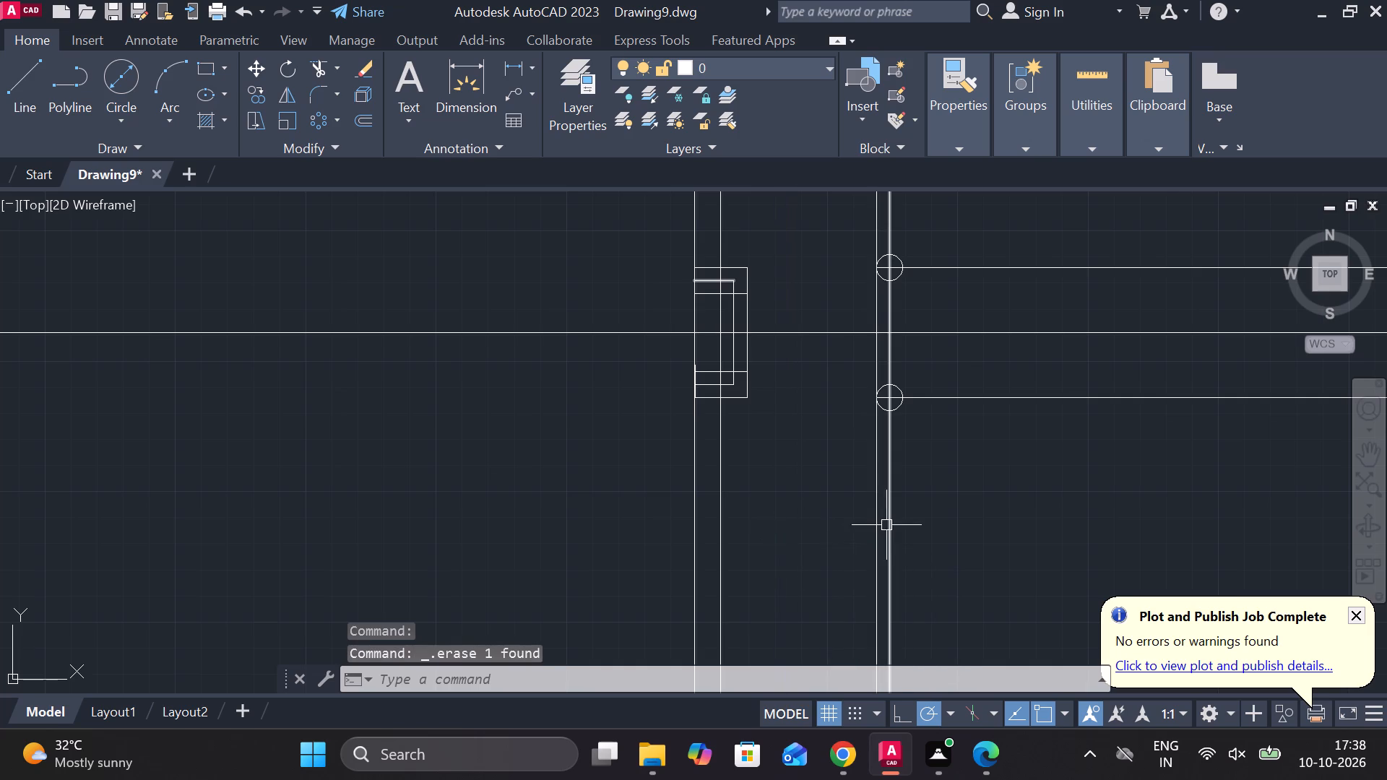
left_click(873, 531)
key("Delete")
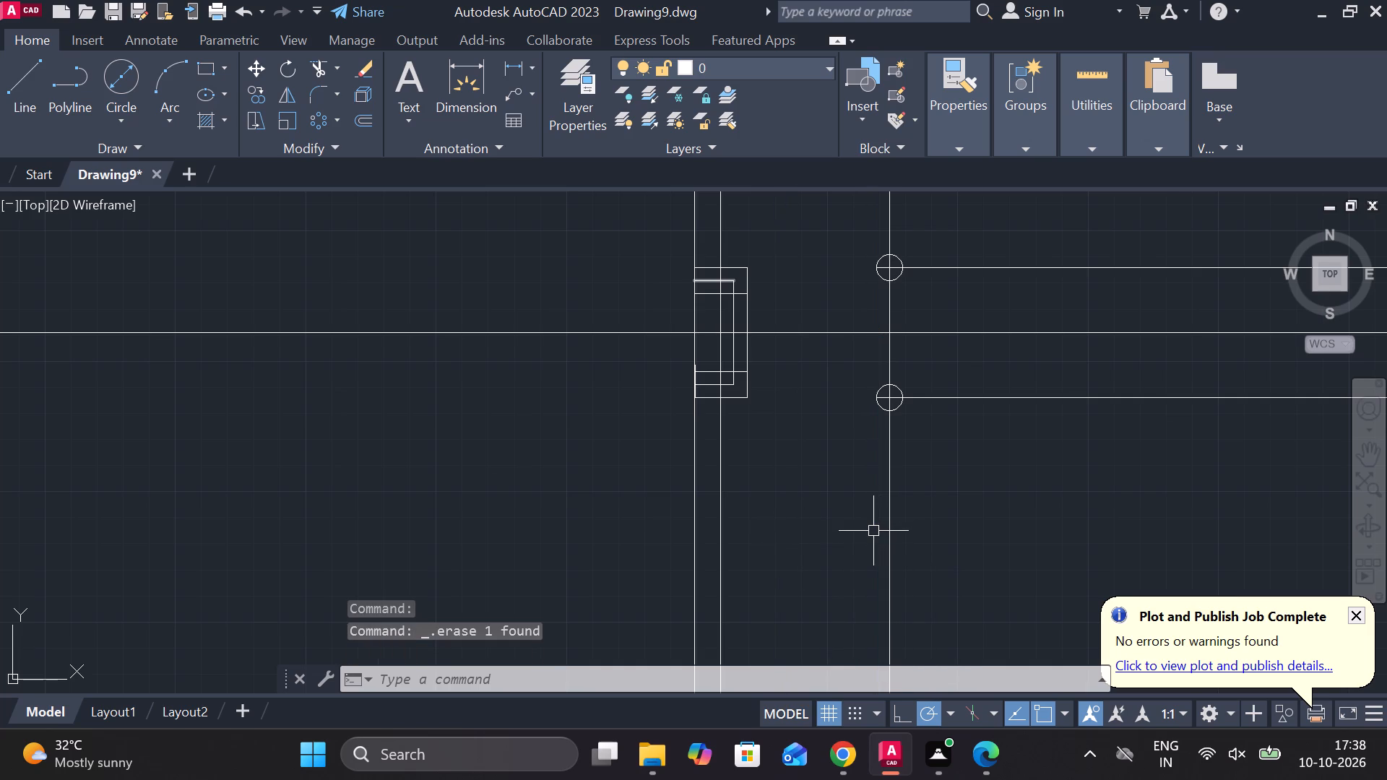
Copy the 10-unit offset vertical line to the right at distances of 15 and 50 units.
left_click(717, 490)
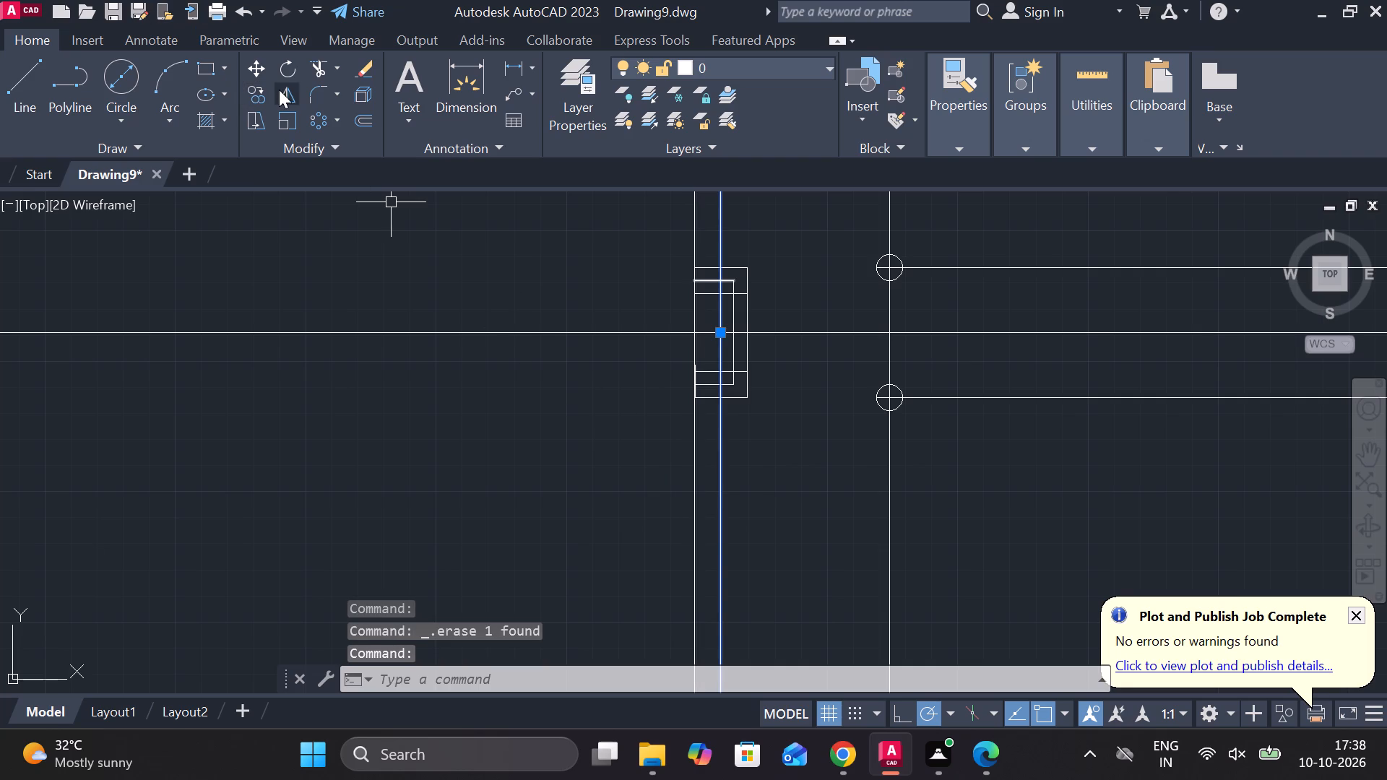
left_click(264, 94)
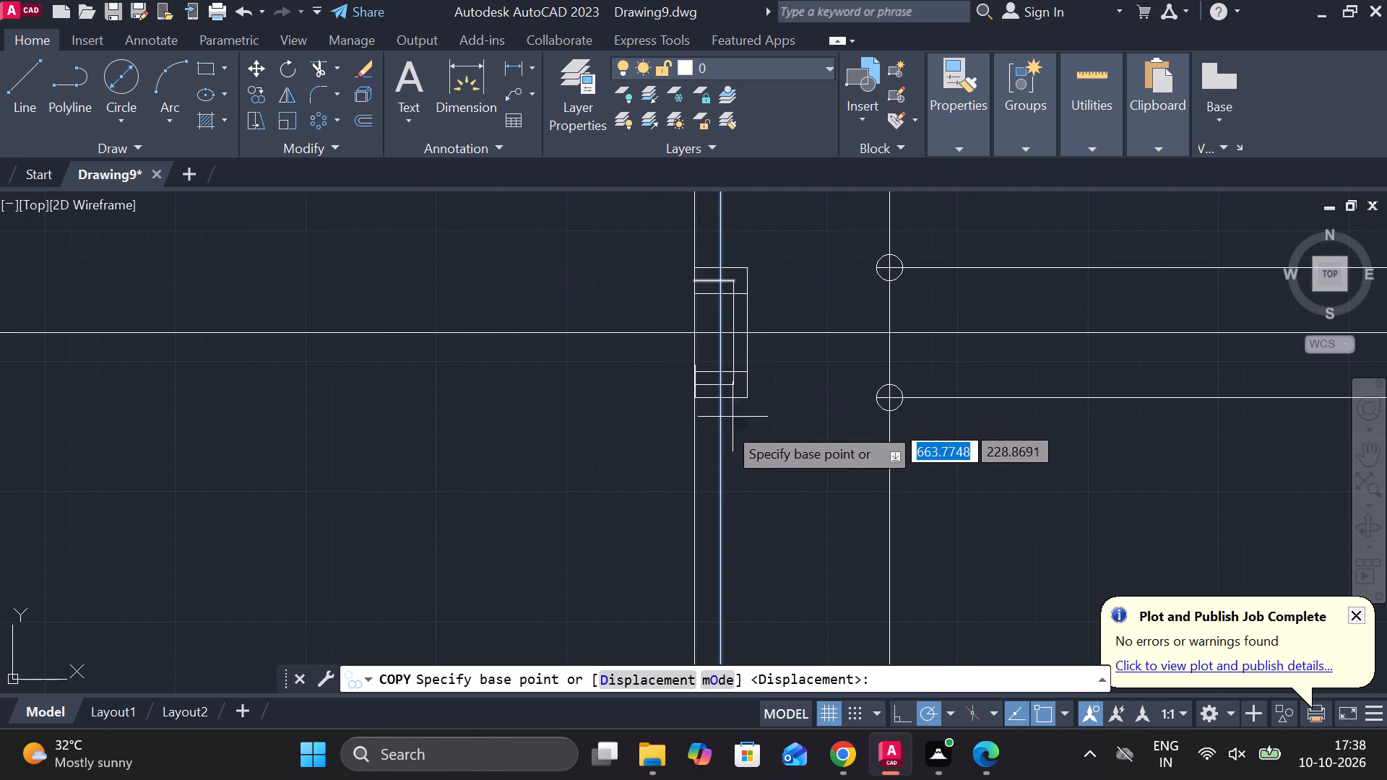
left_click(717, 331)
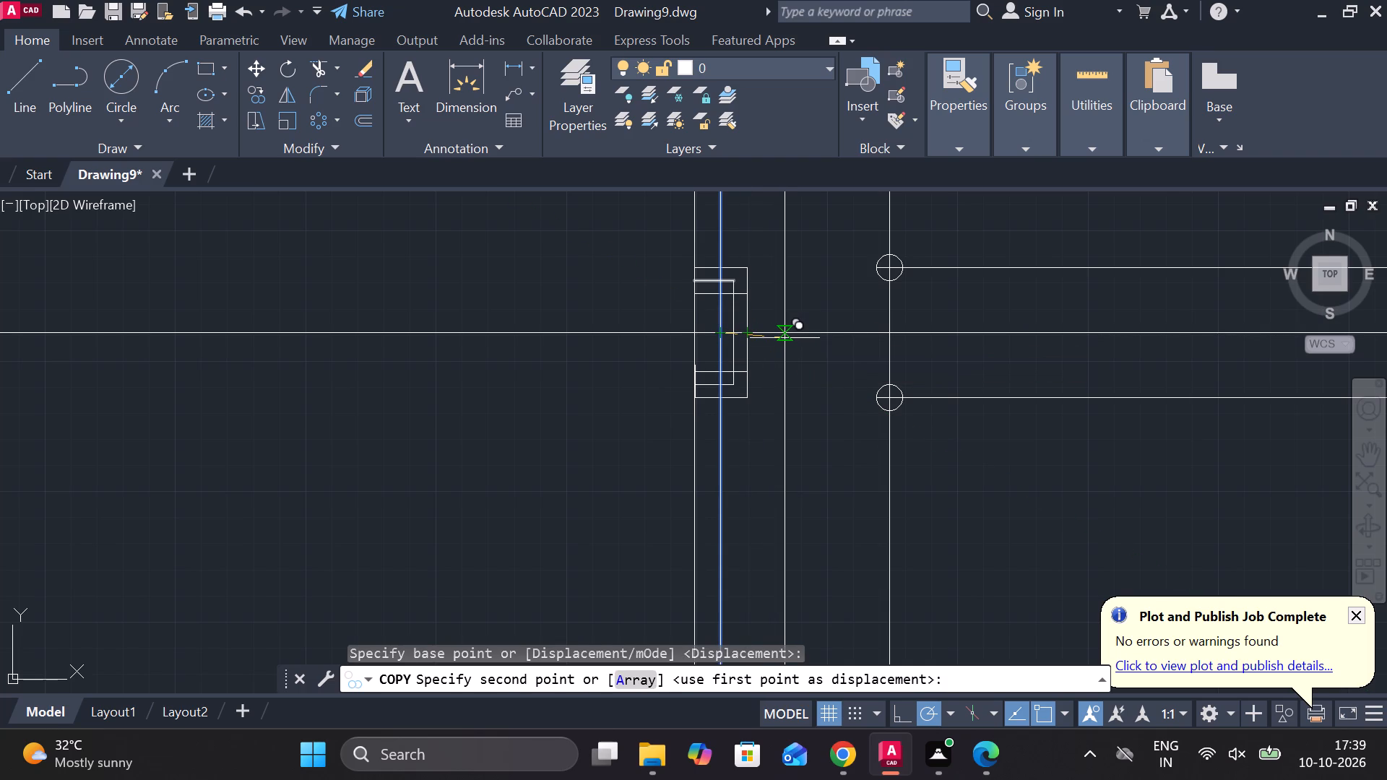
key("1")
key("5")
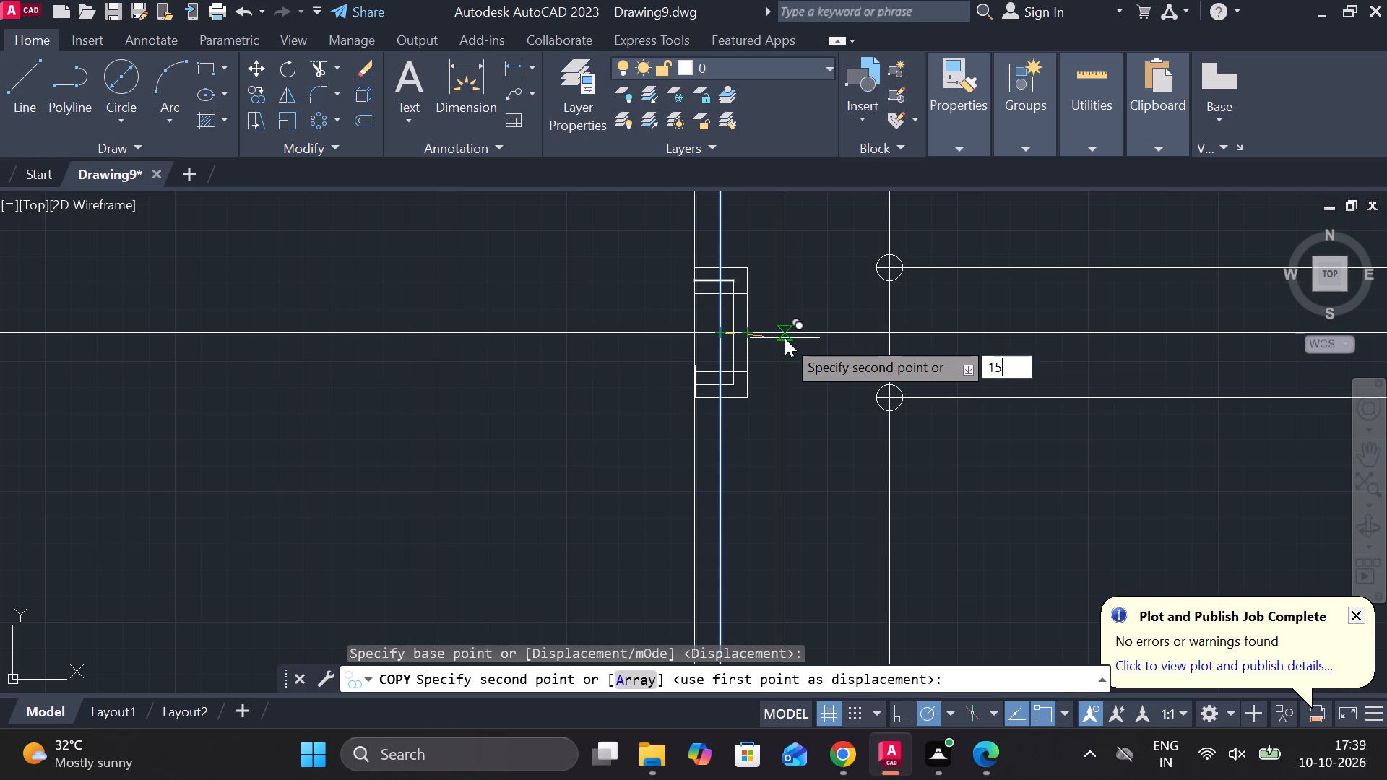
key("Return")
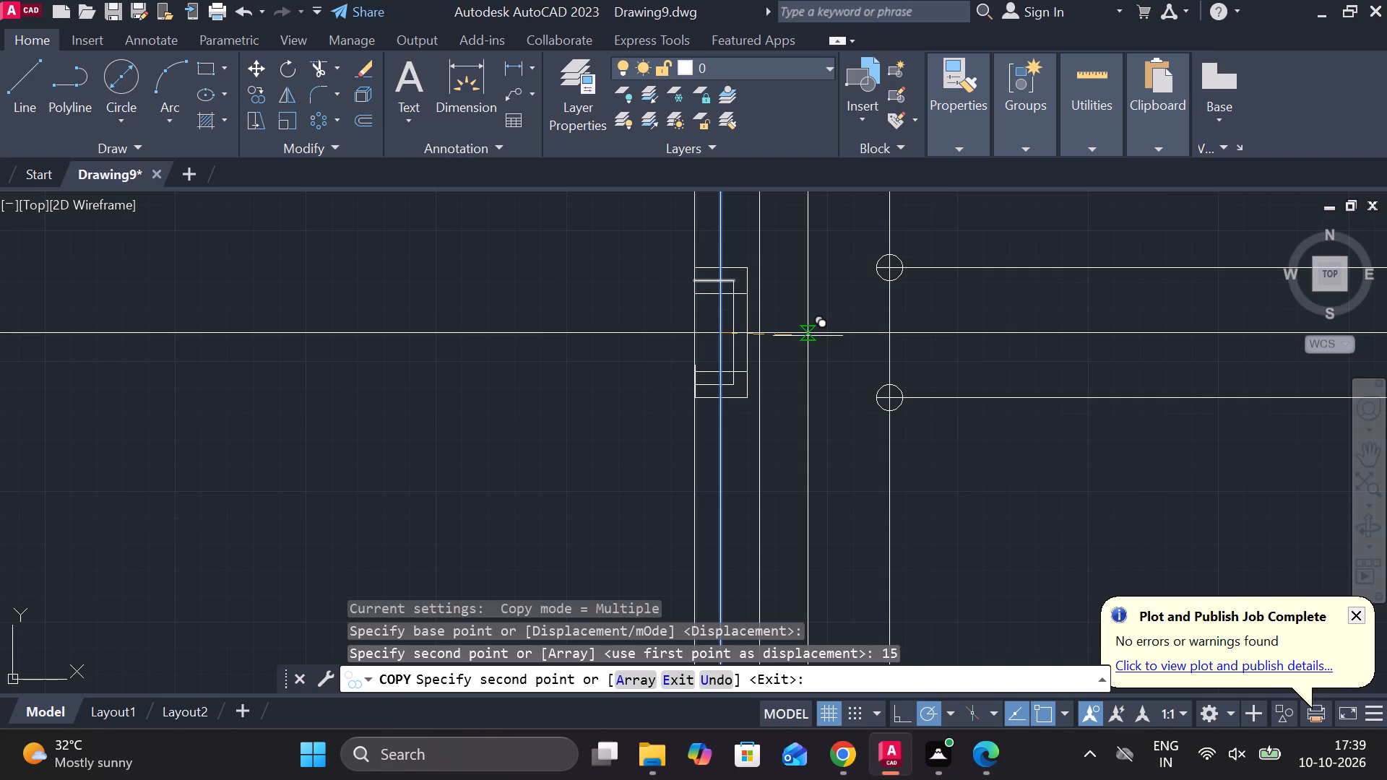
key("5")
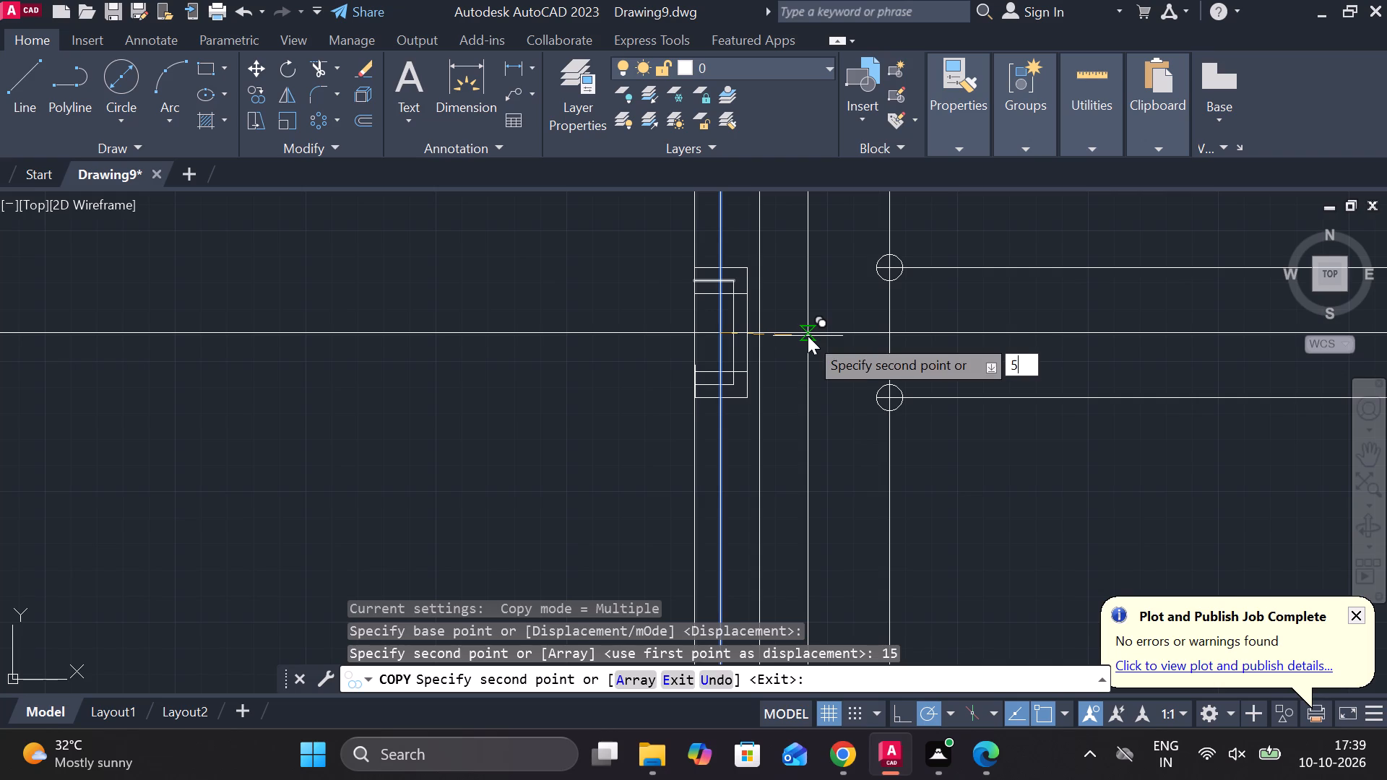
key("0")
key("Return")
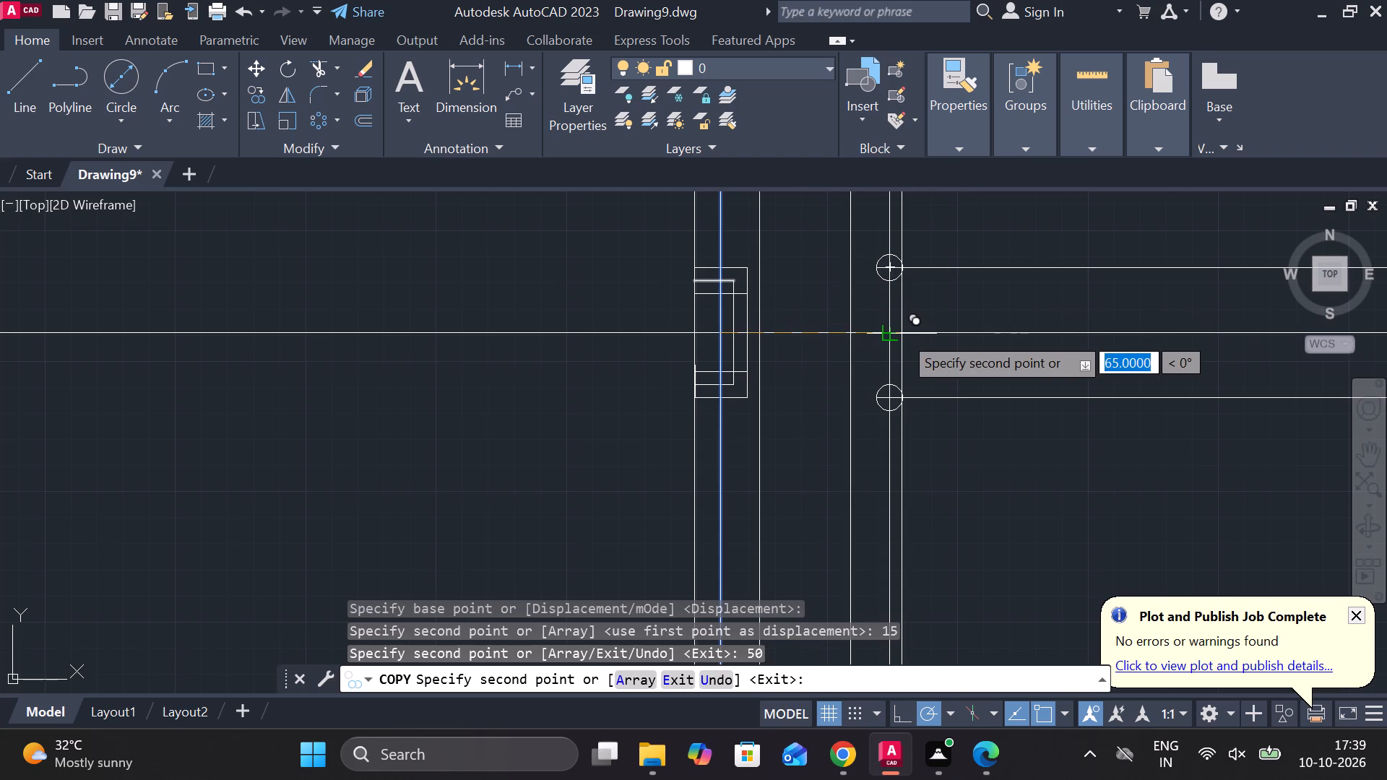
key("Escape")
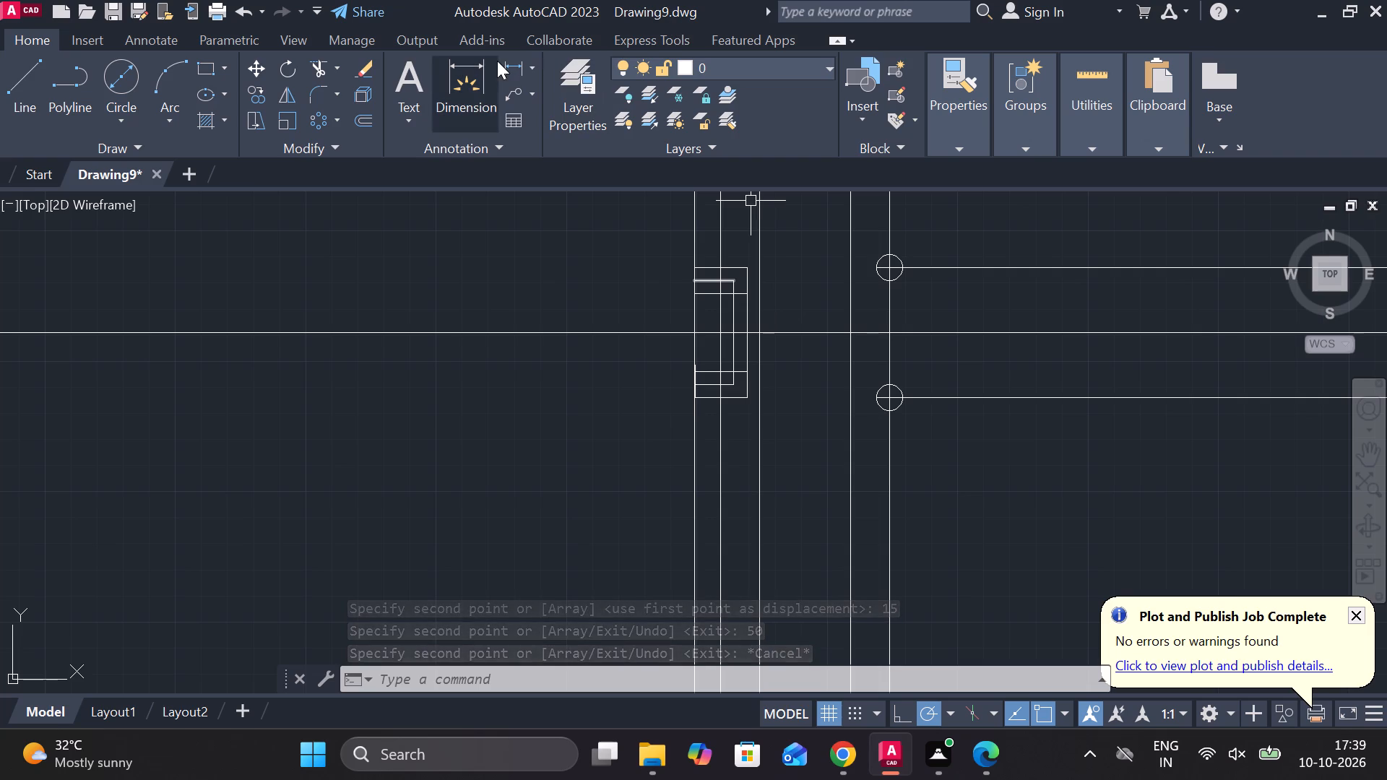
Check the horizontal distance between the two copied vertical lines with a linear dimension preview.
left_click(529, 64)
left_click(553, 99)
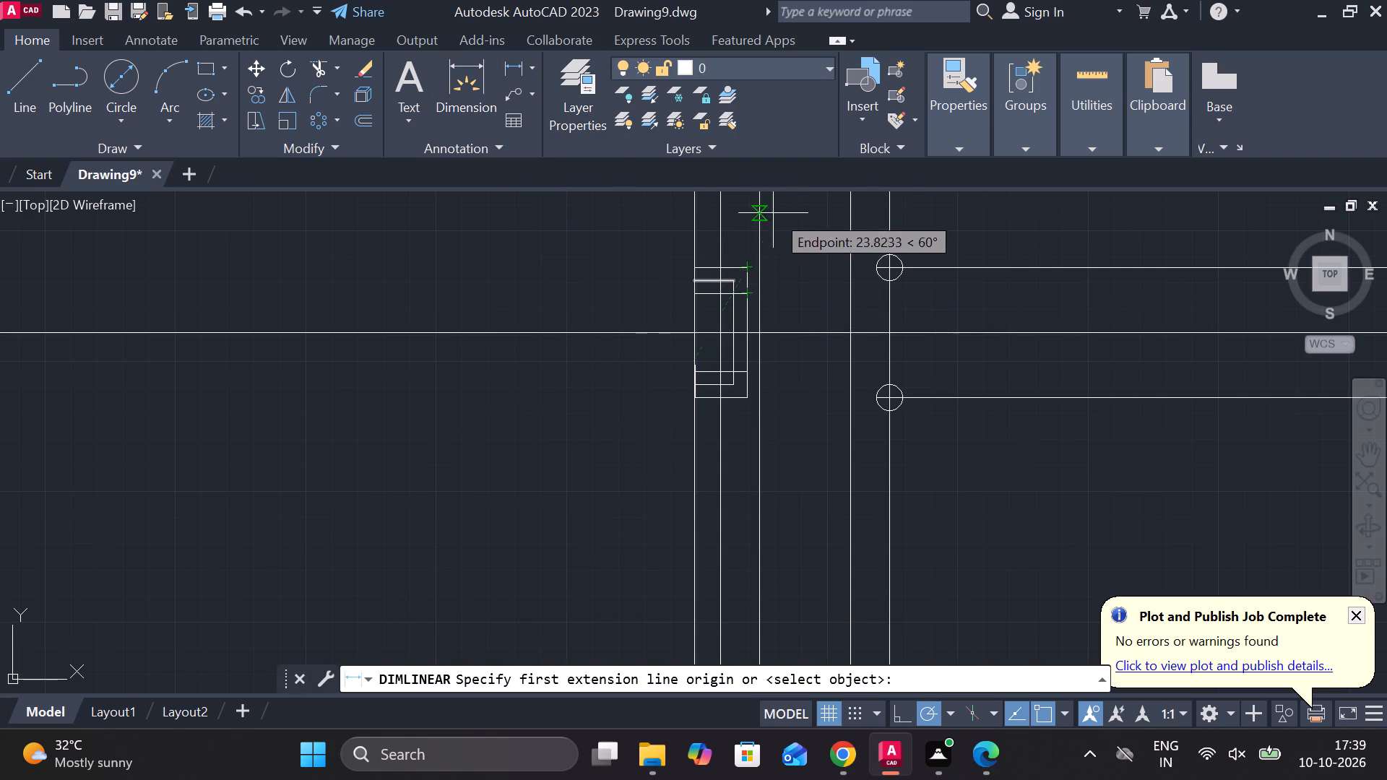
left_click(756, 235)
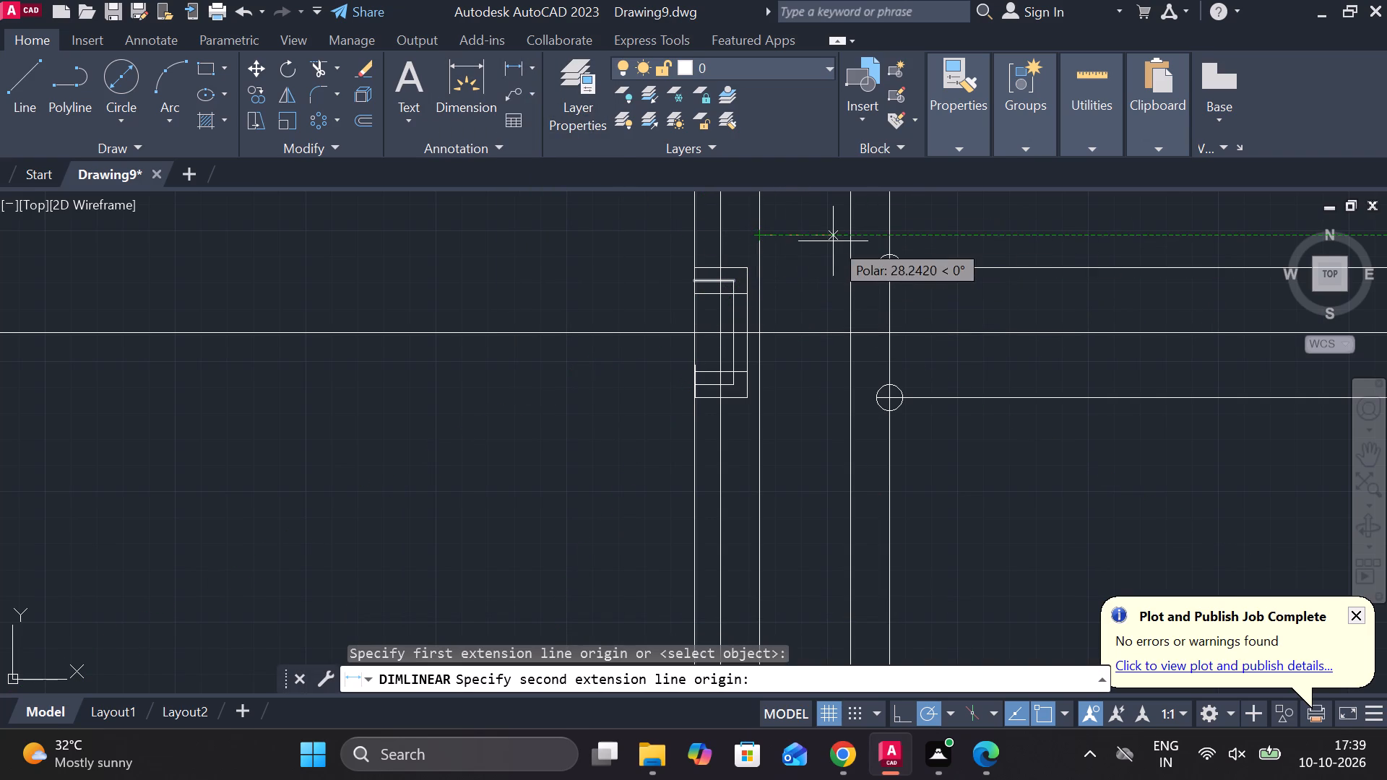
left_click(843, 241)
scroll(819, 257, "up", 1)
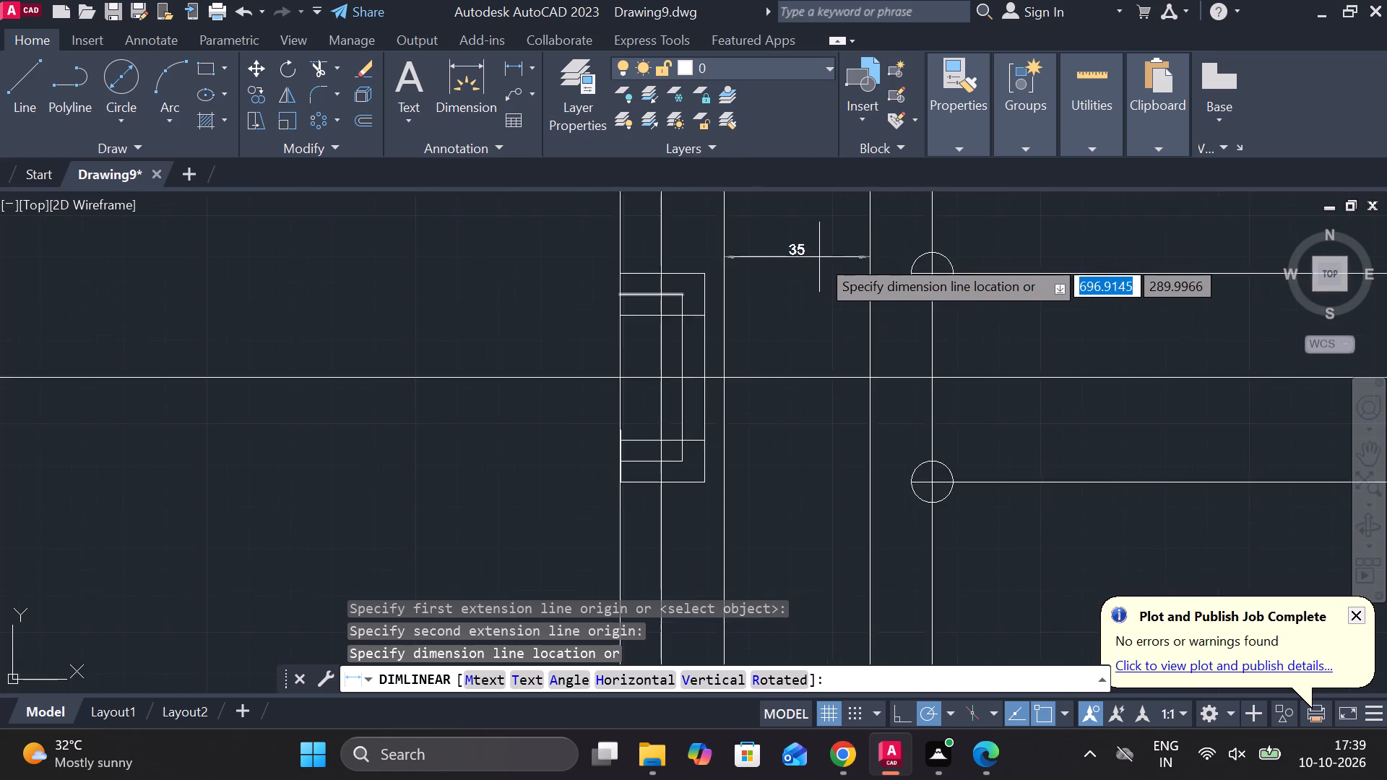
scroll(819, 257, "up", 1)
scroll(819, 257, "down", 2)
key("Escape")
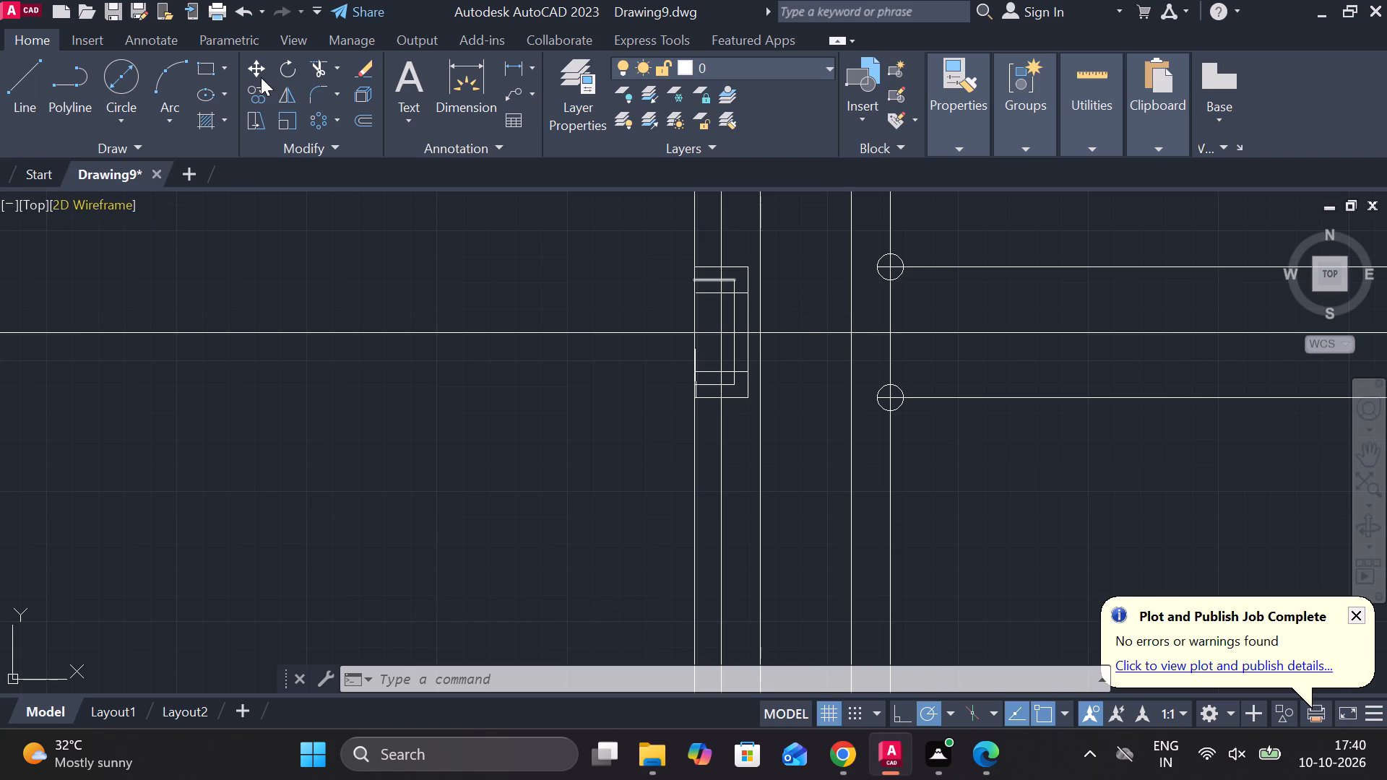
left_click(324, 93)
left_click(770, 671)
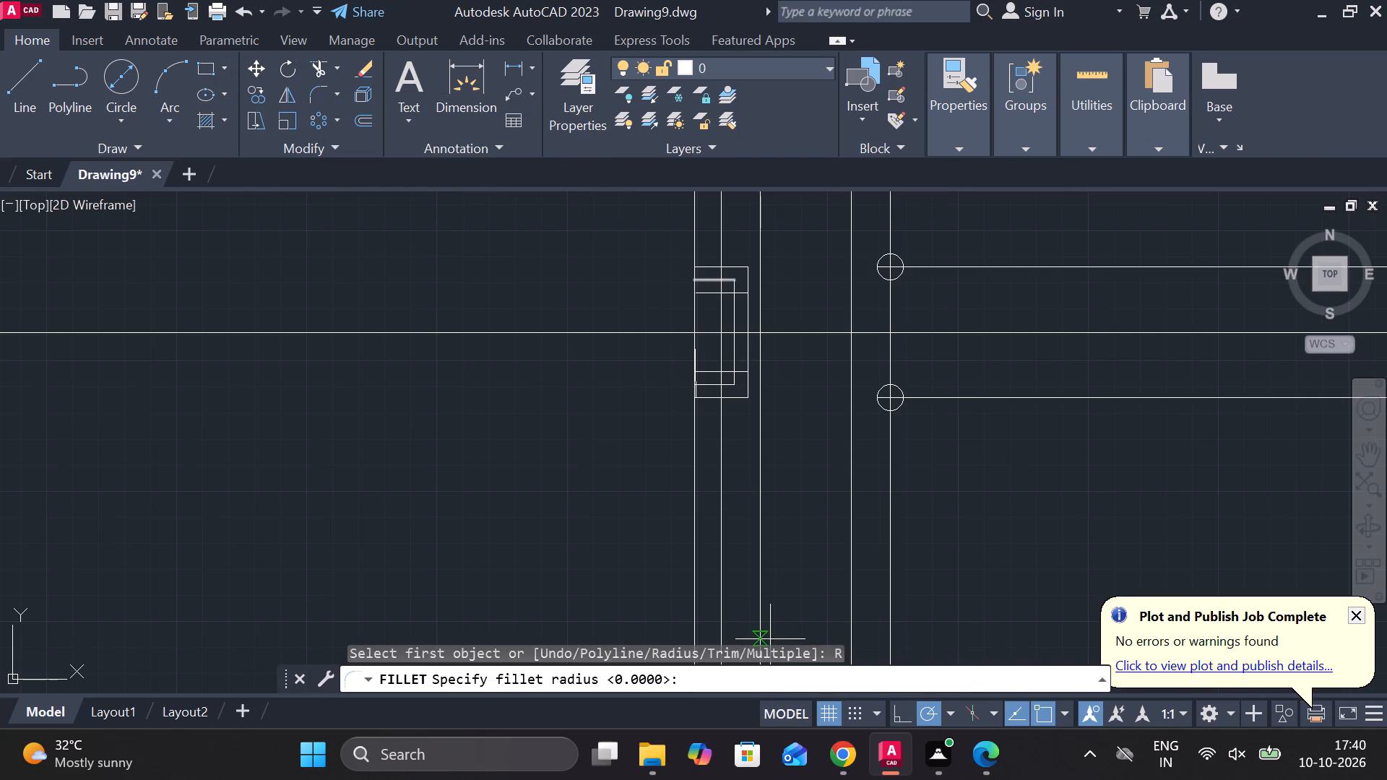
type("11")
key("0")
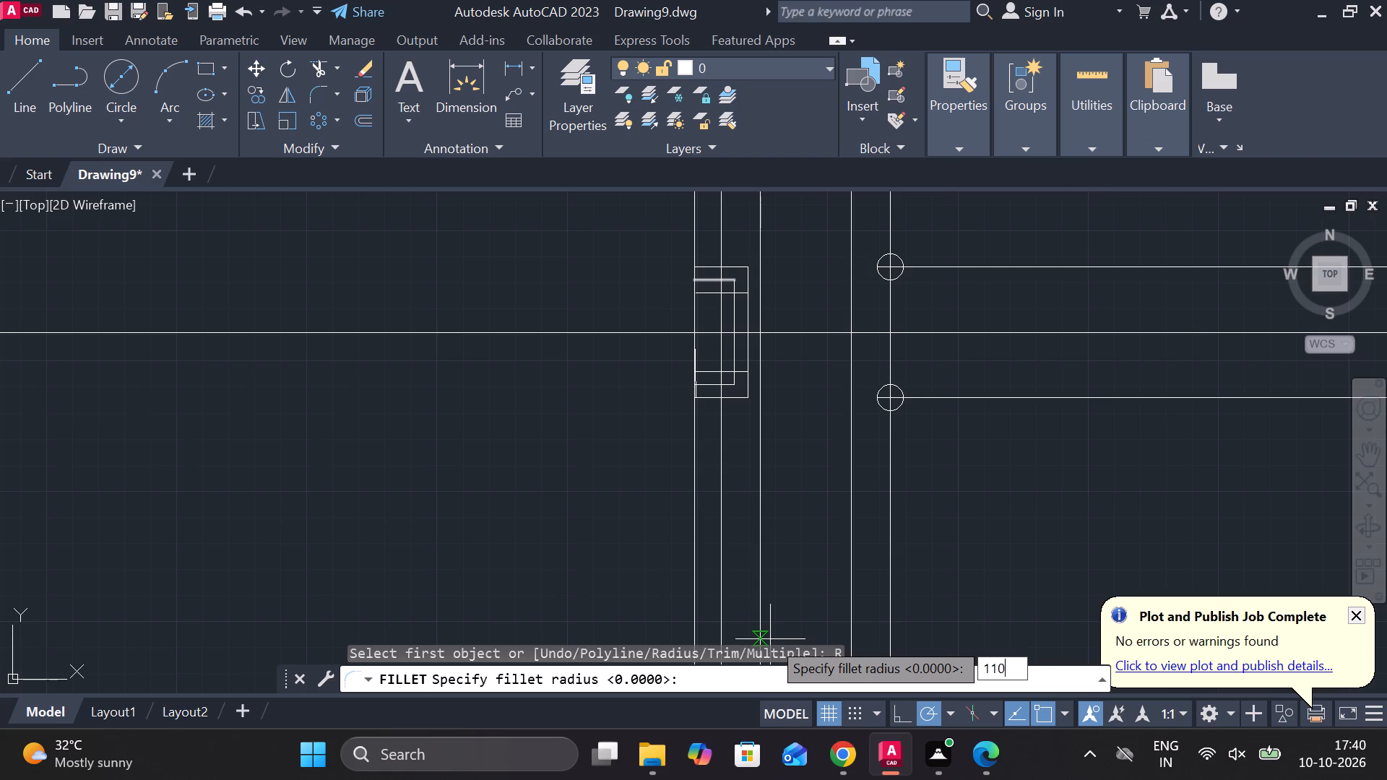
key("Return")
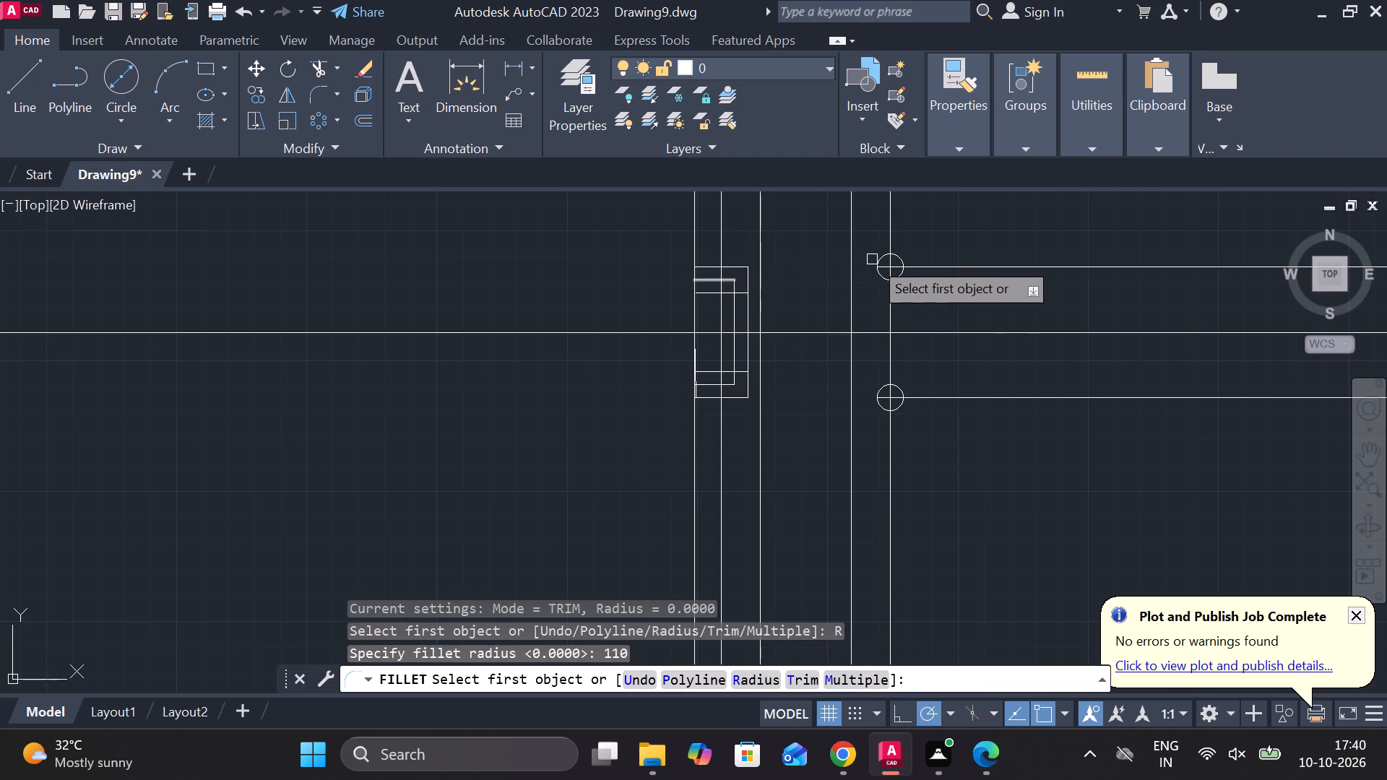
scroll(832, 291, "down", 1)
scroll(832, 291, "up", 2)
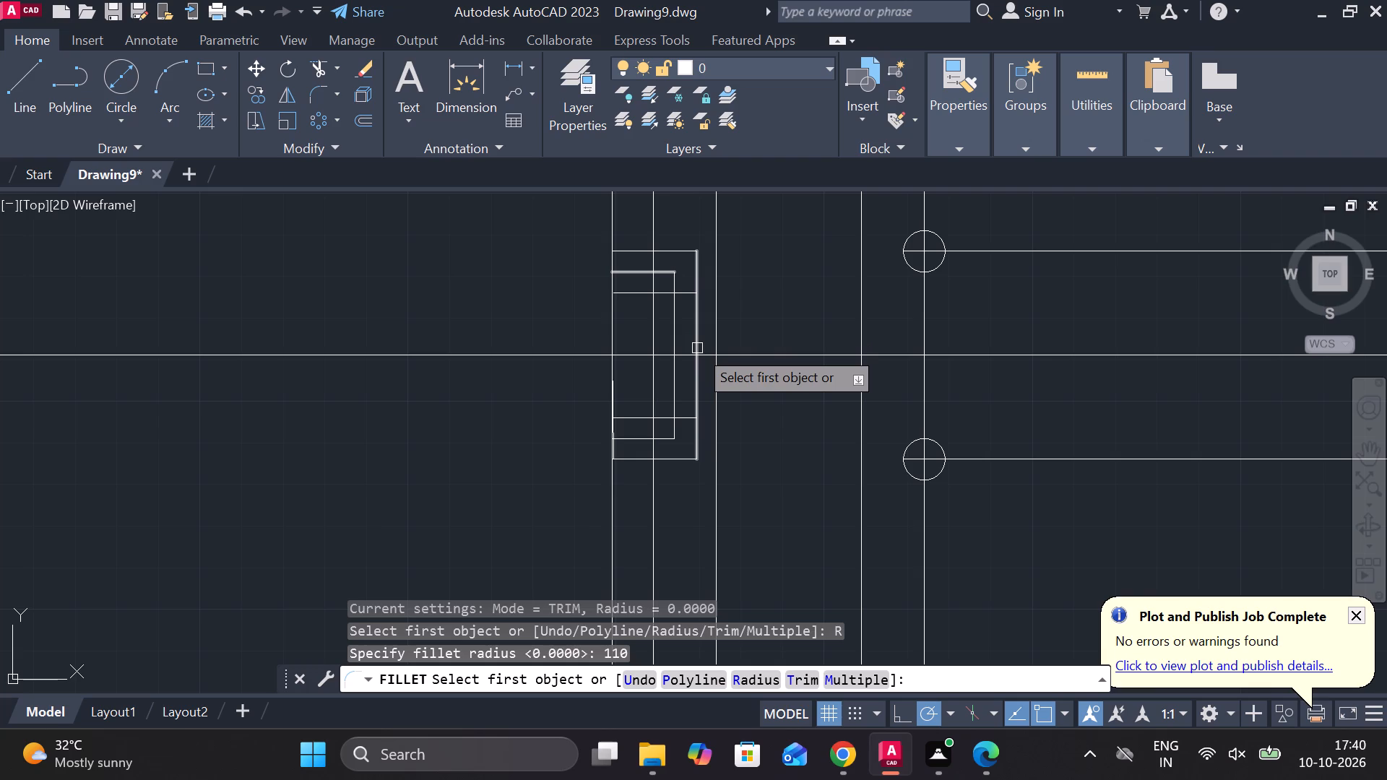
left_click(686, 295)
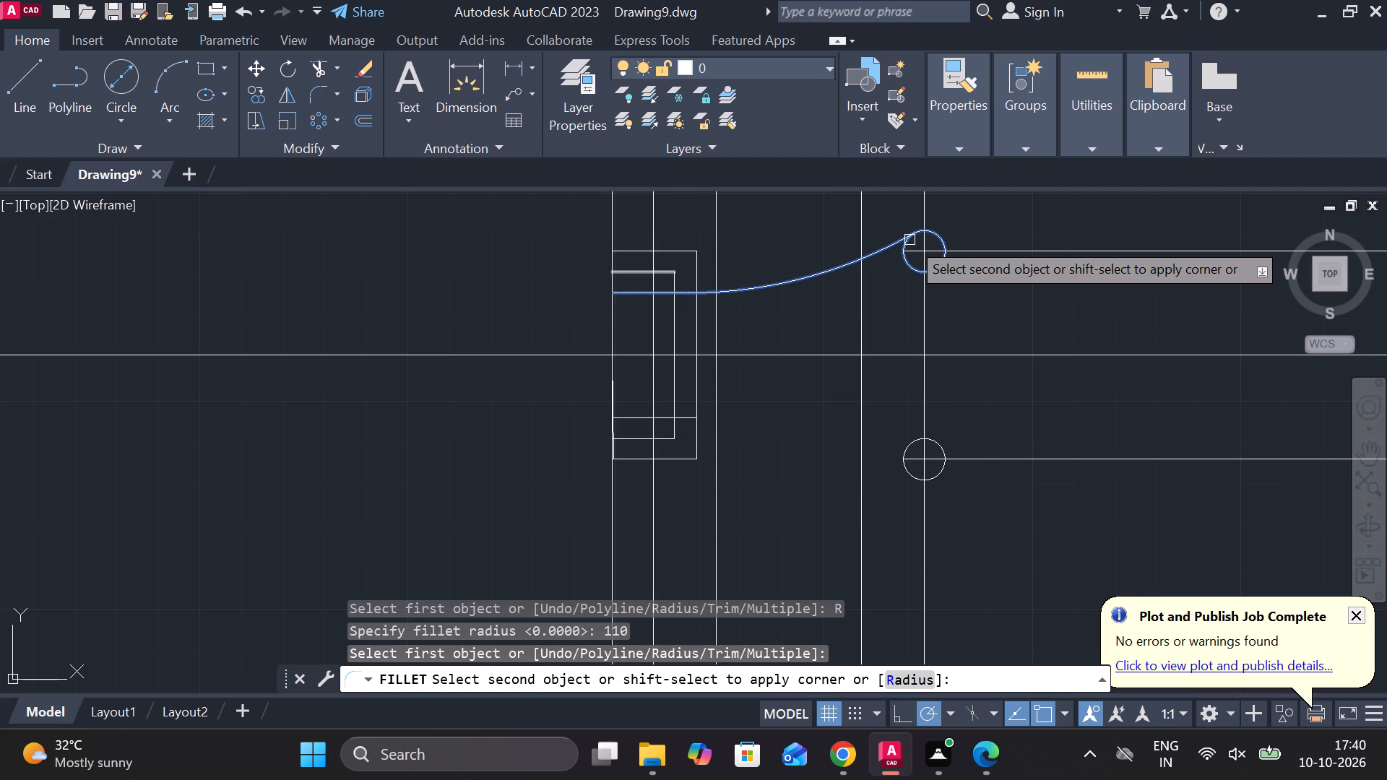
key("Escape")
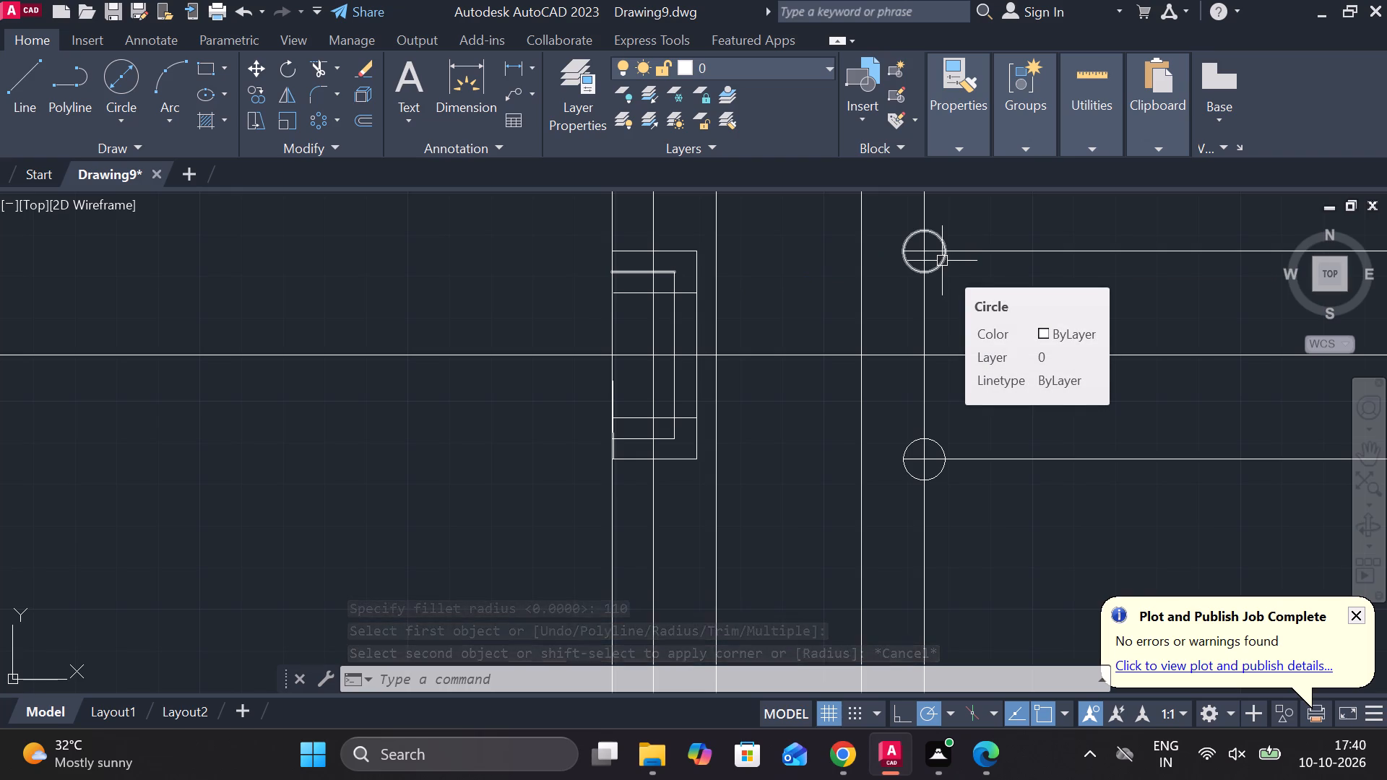
Copy the vertical line through the two 10-unit circles 25 units to the right.
left_click(926, 334)
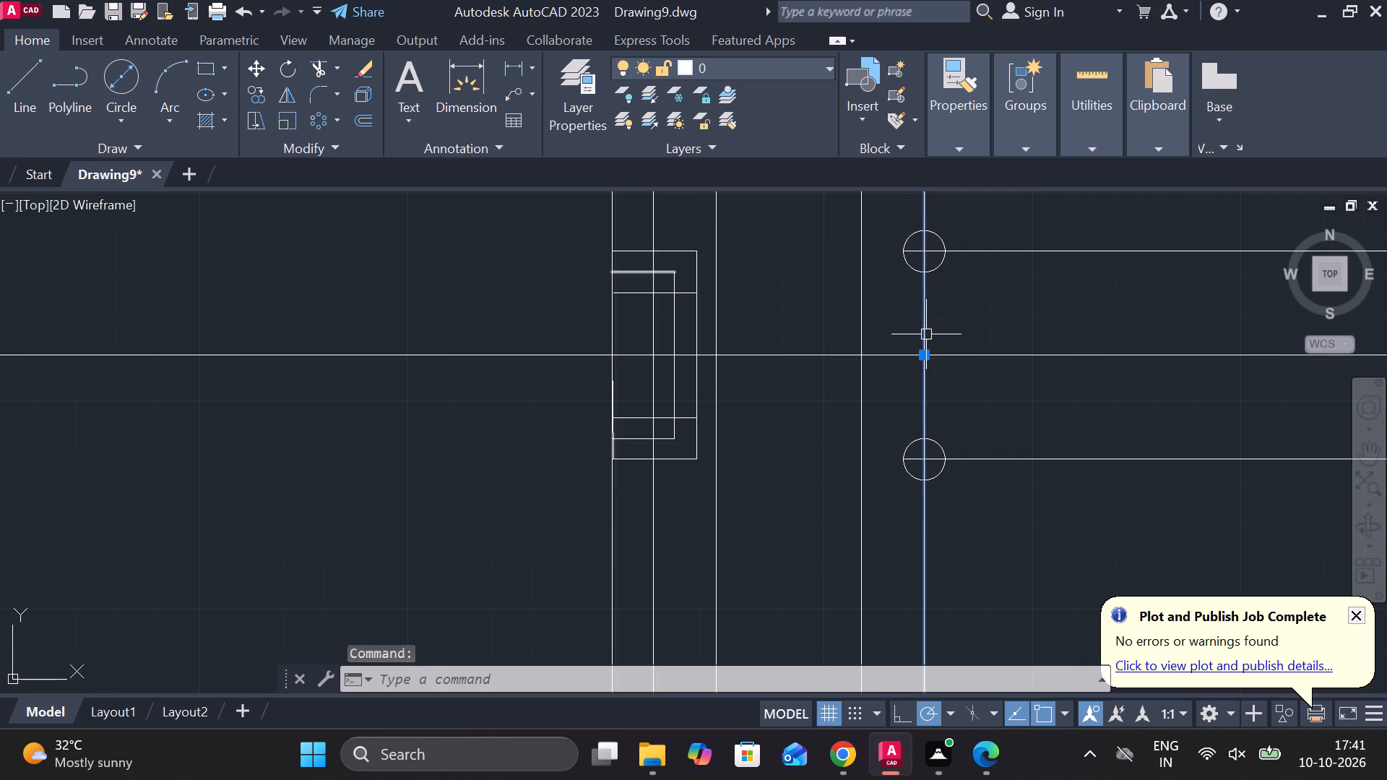
left_click(266, 97)
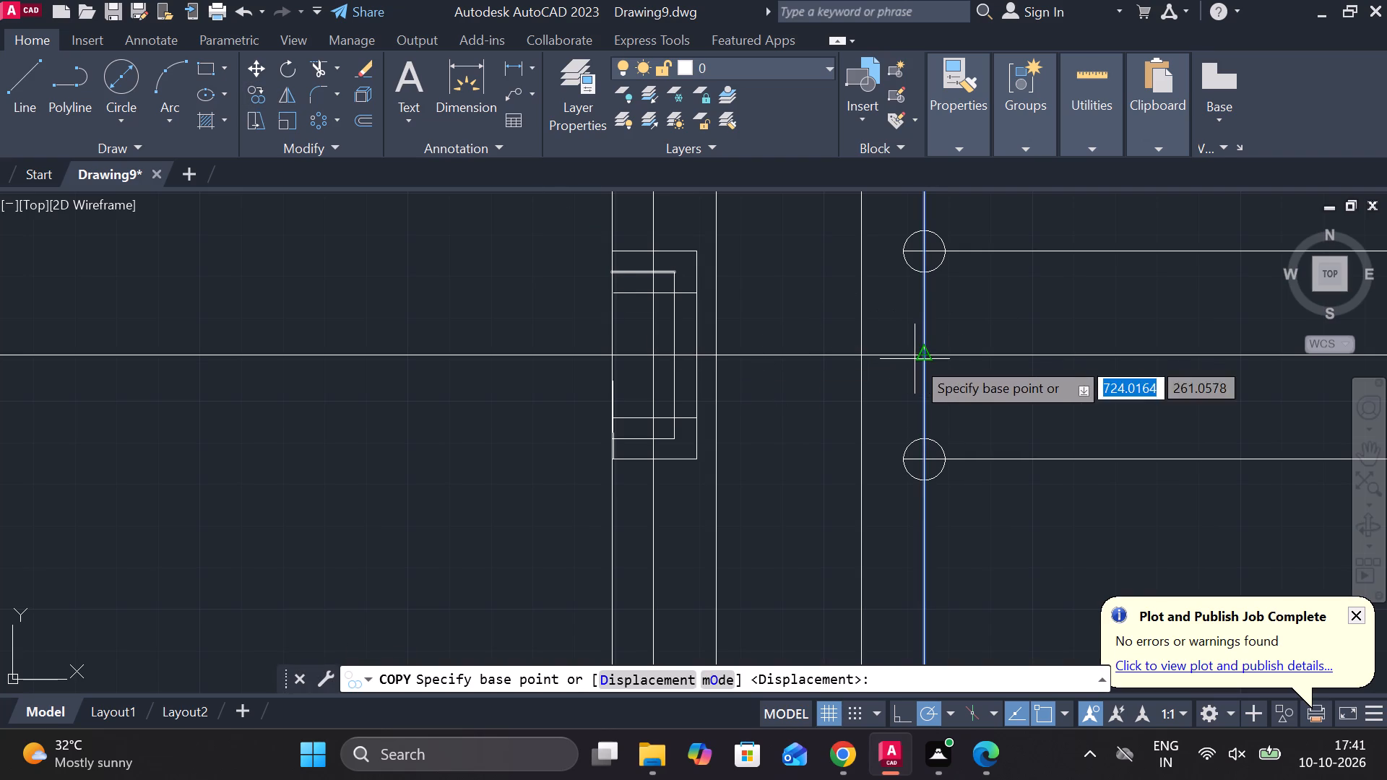
left_click(926, 359)
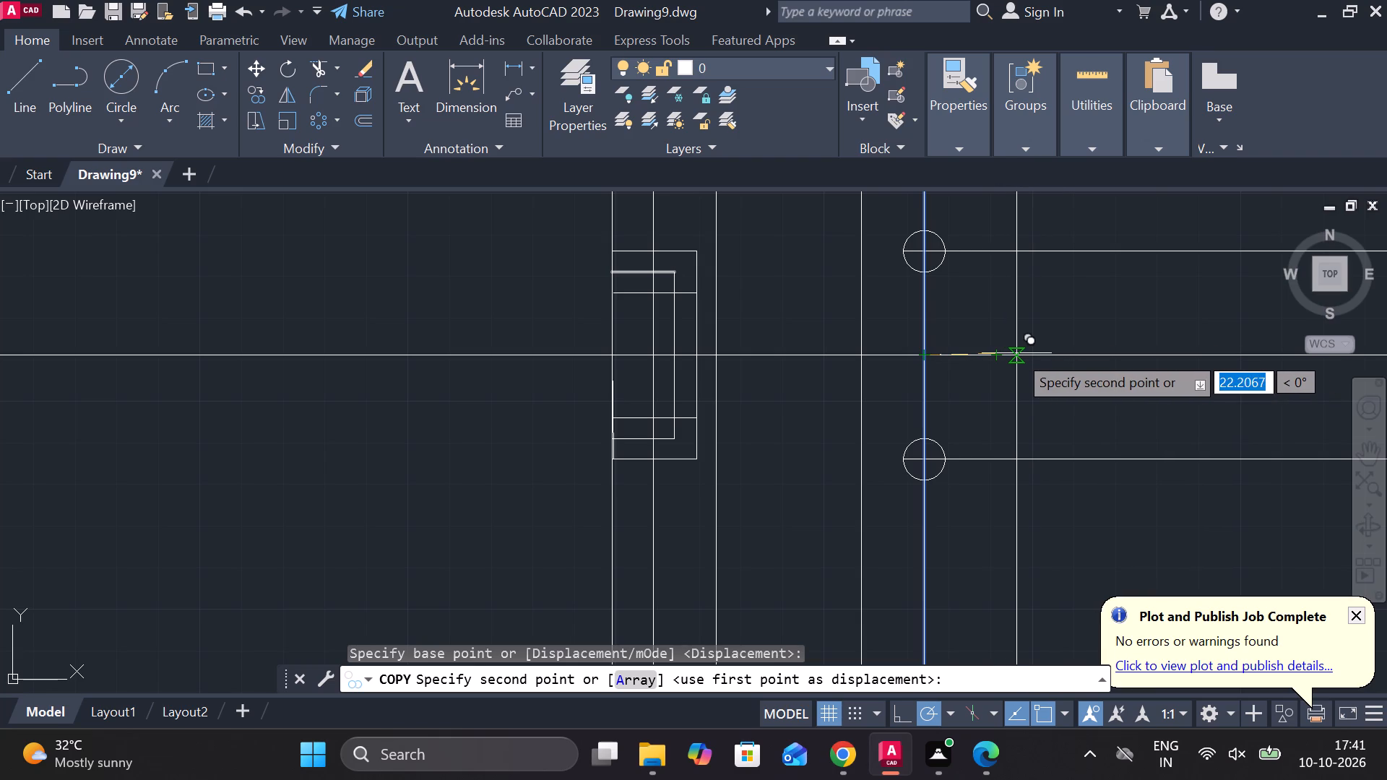
type("25")
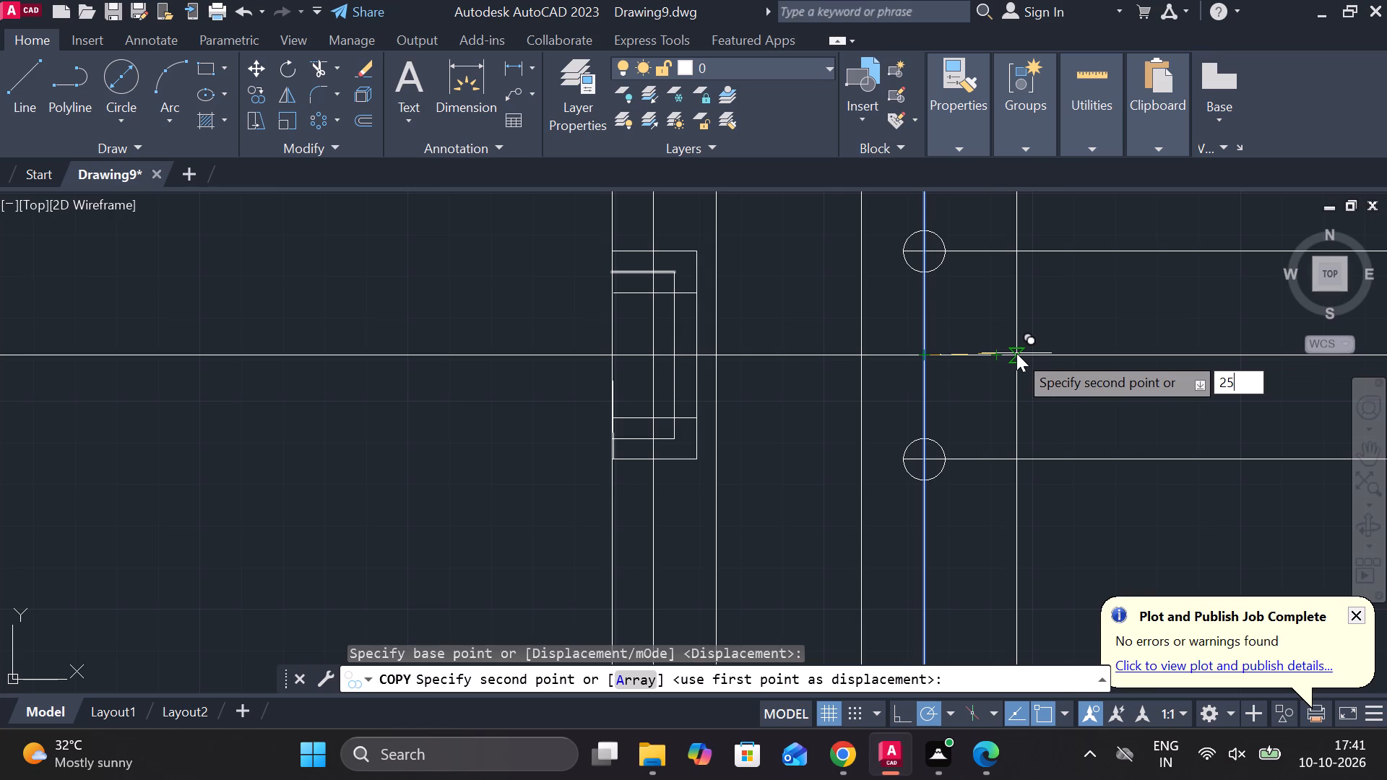
key("Return")
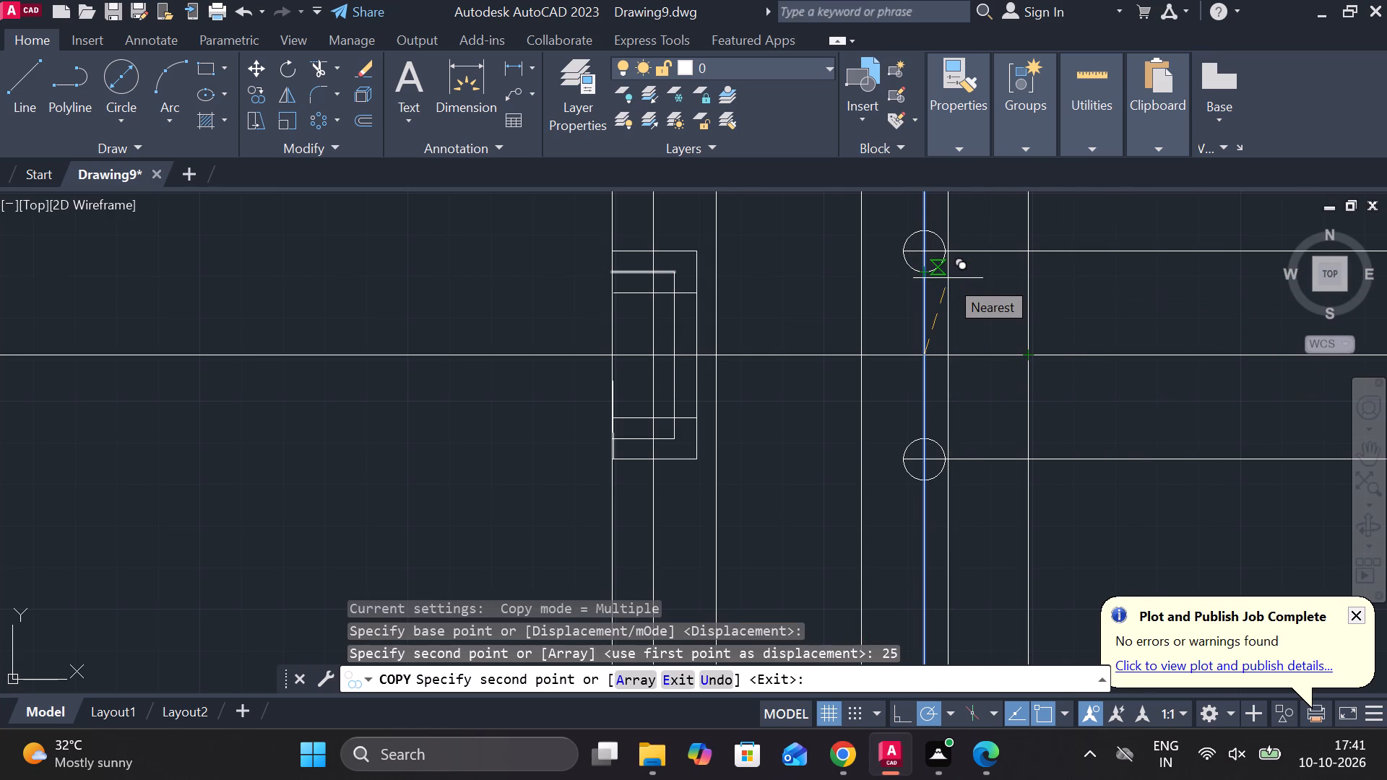
key("Escape")
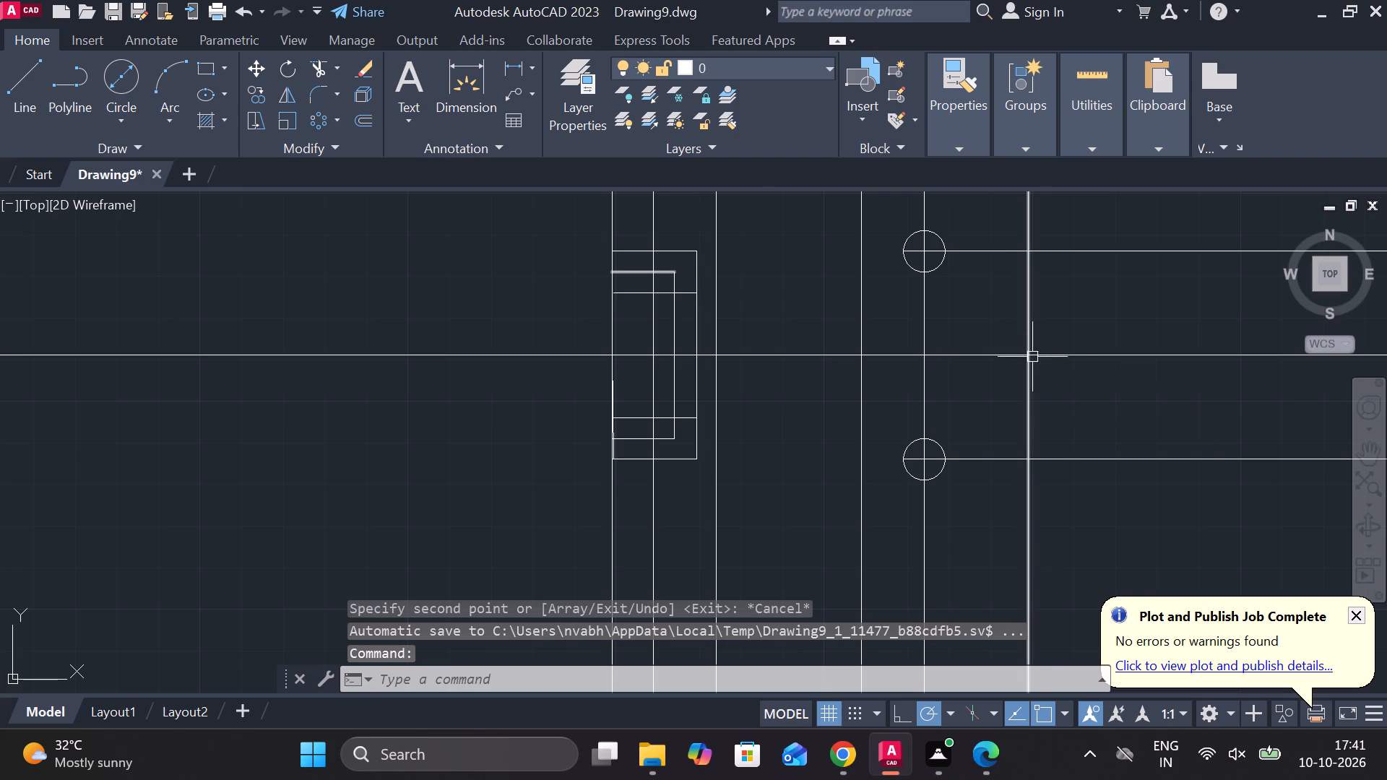
Draw a circle of radius 25 centred where the rightmost vertical line crosses the horizontal centre line.
left_click(114, 115)
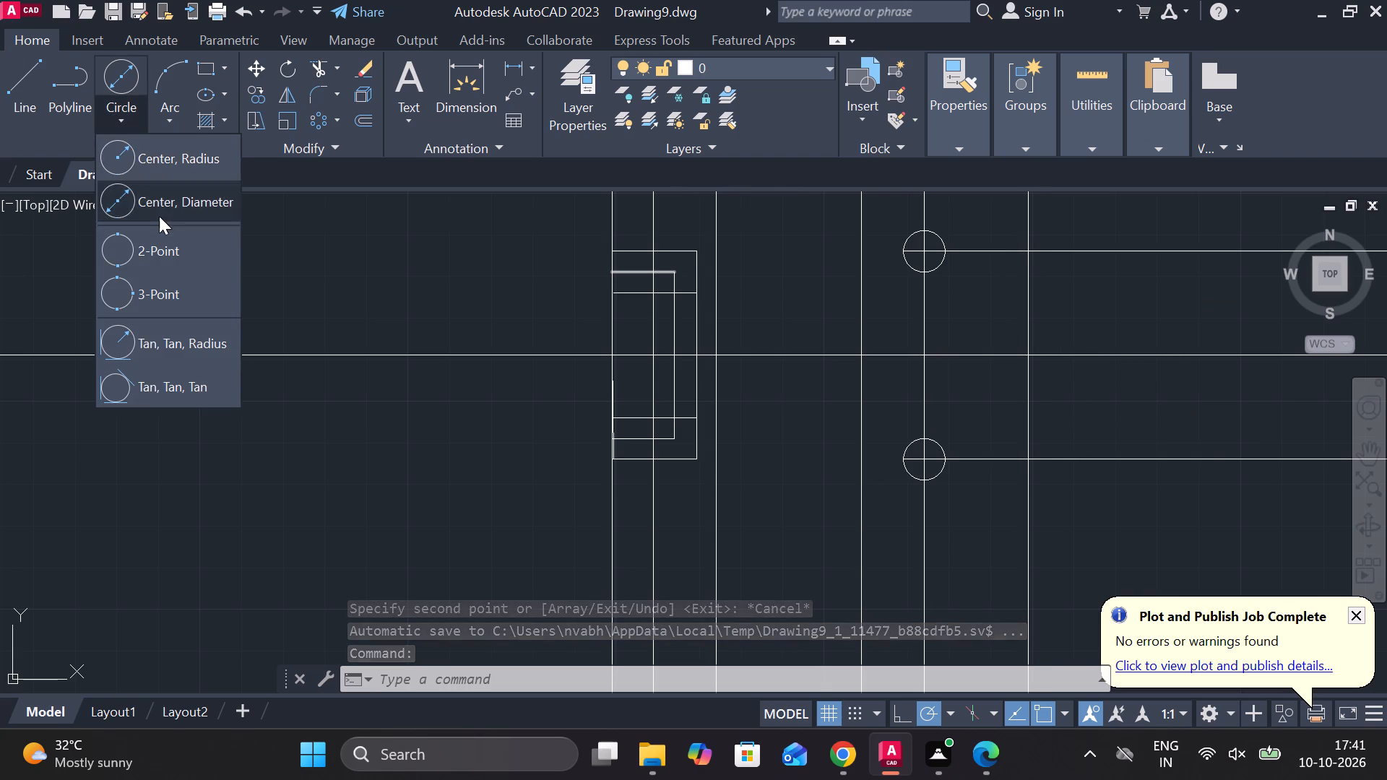
left_click(195, 162)
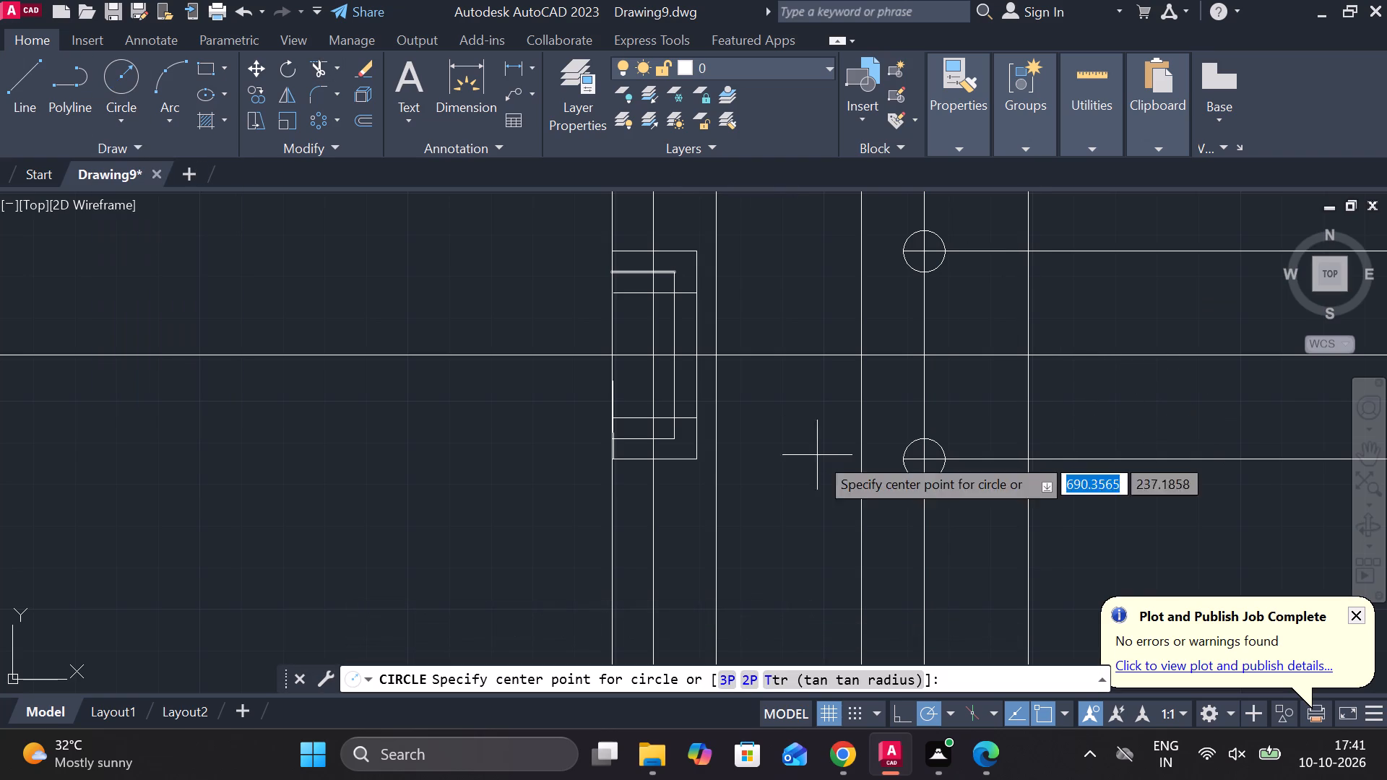
left_click(1024, 352)
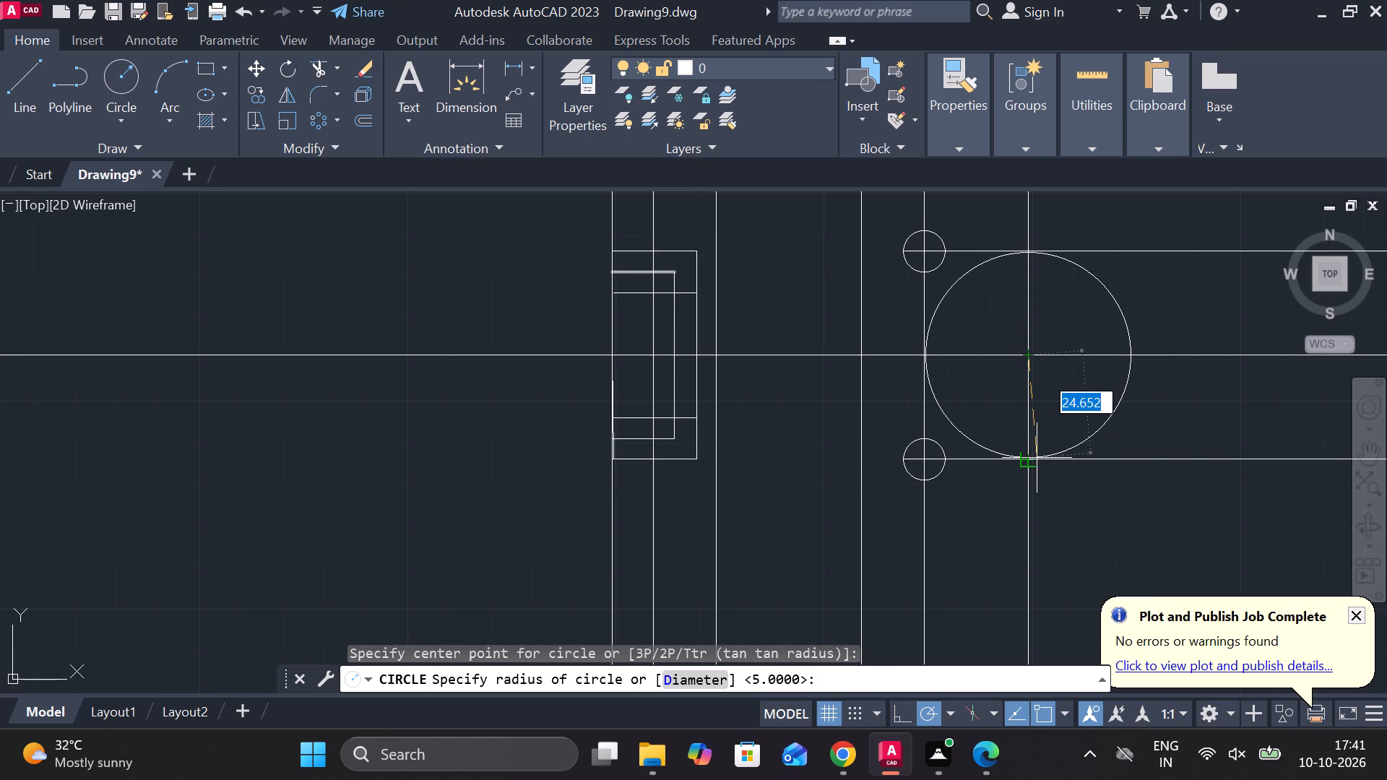
key("2")
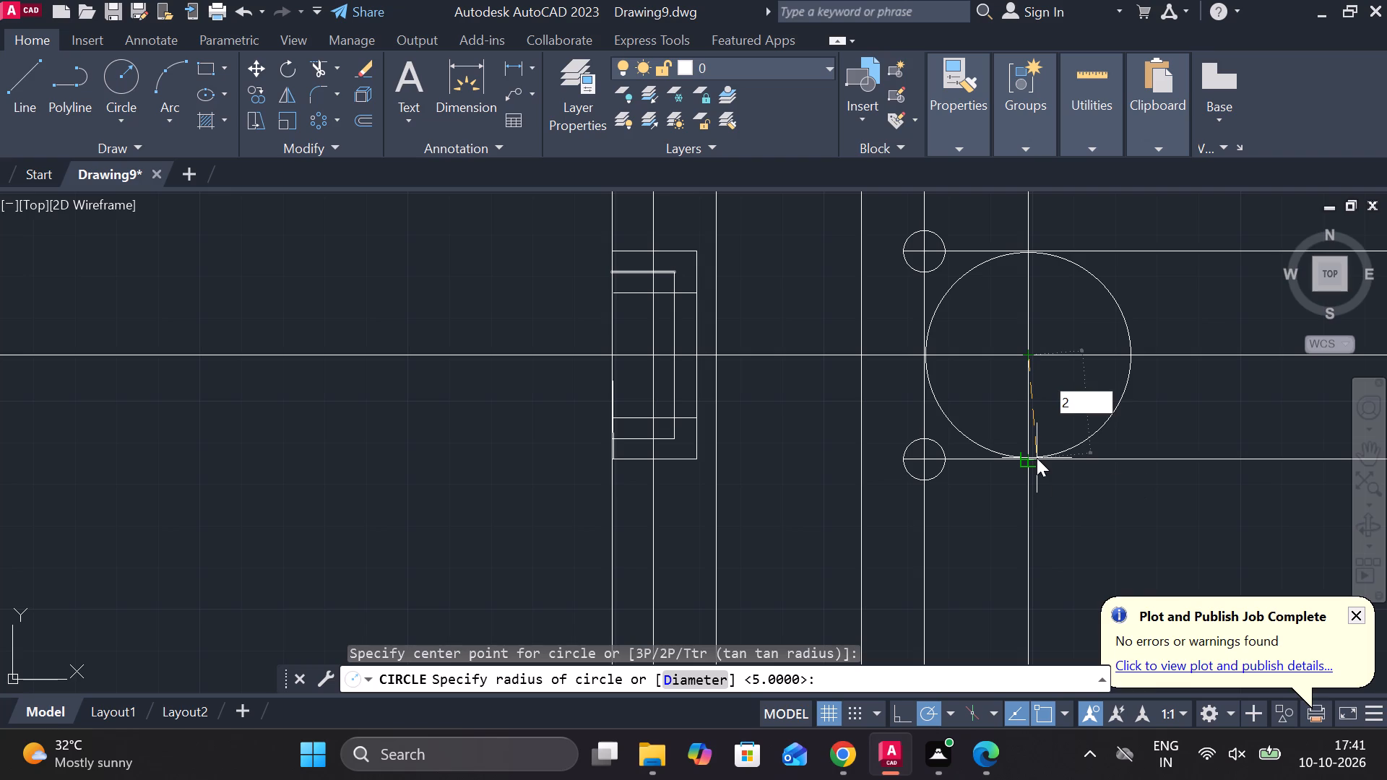
key("5")
key("Return")
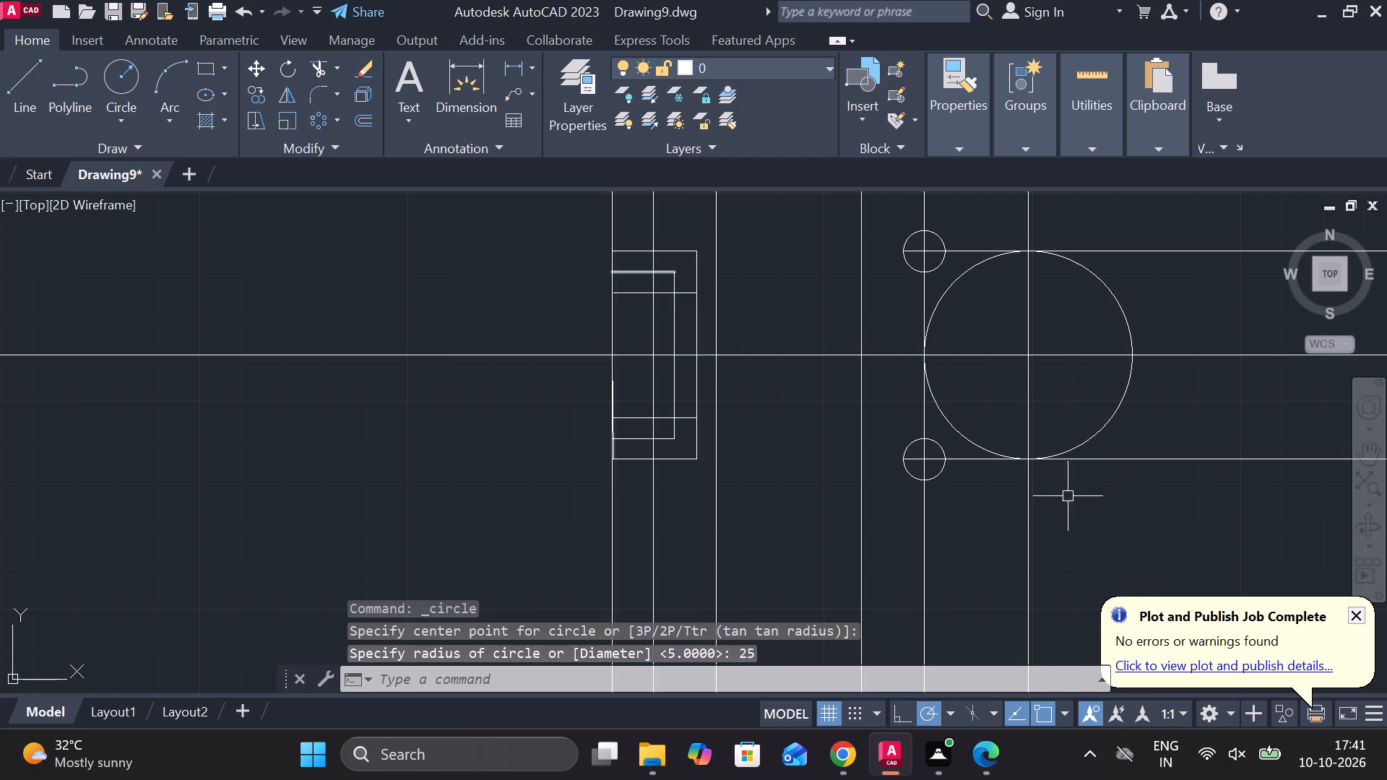
Trim away the vertical line through the 25-radius circle and the three horizontal lines' portions extending to its right.
scroll(1018, 415, "down", 1)
scroll(1018, 415, "up", 5)
scroll(1018, 415, "down", 2)
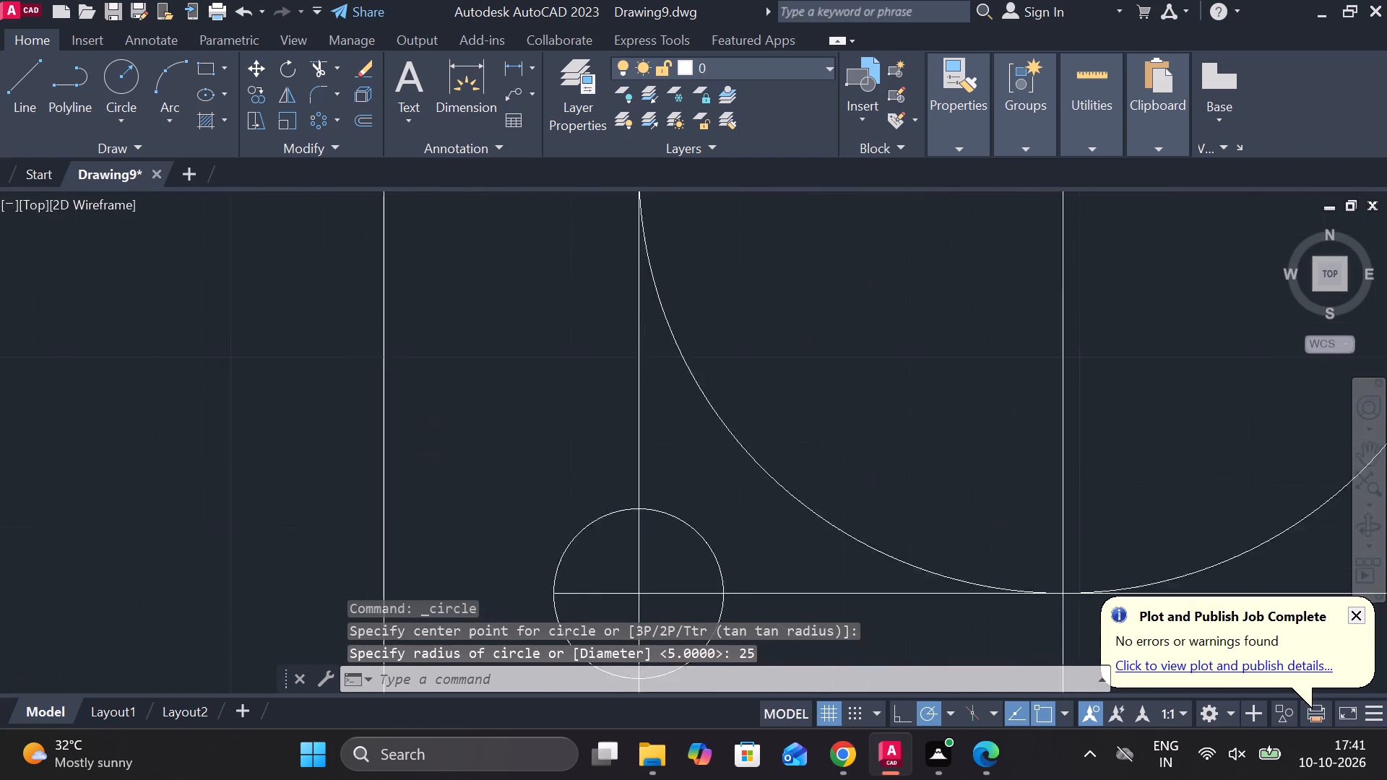
scroll(1018, 415, "down", 2)
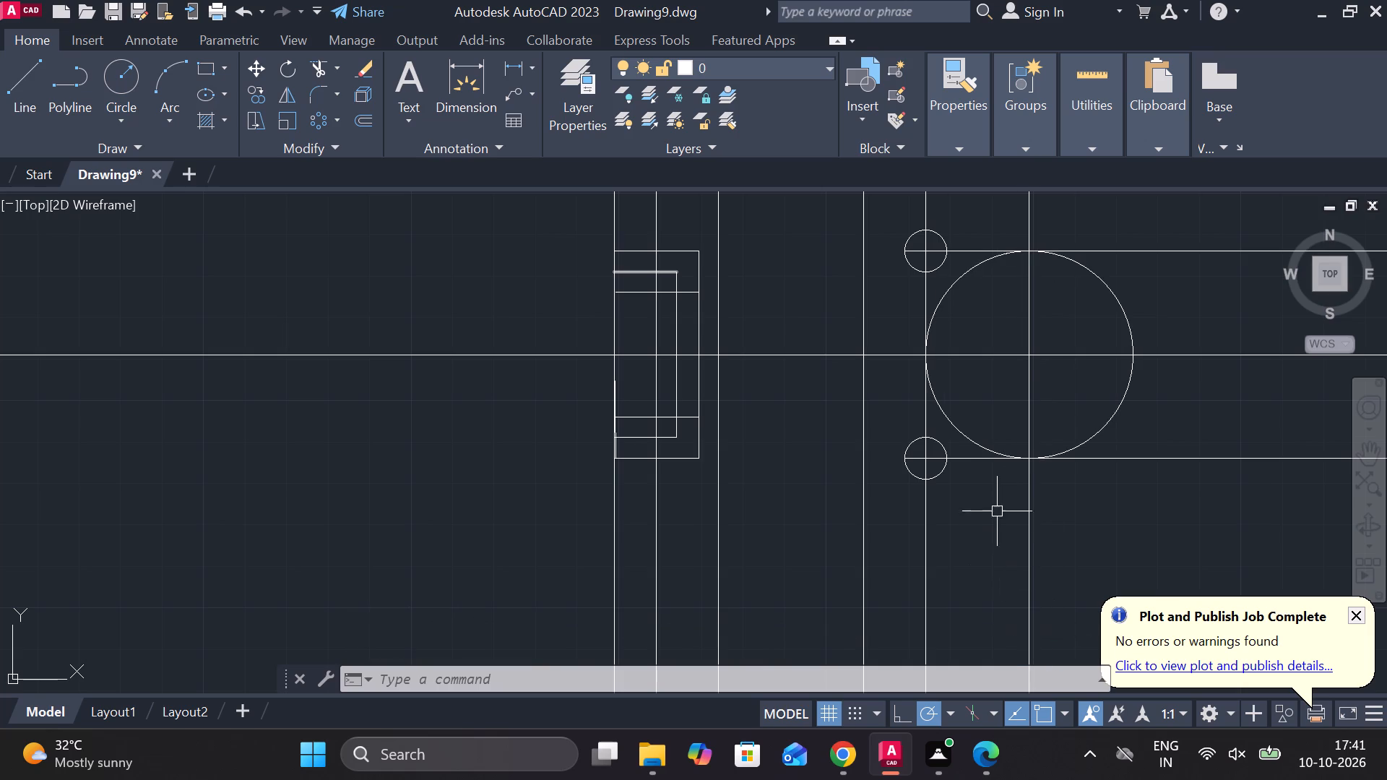
left_click(318, 67)
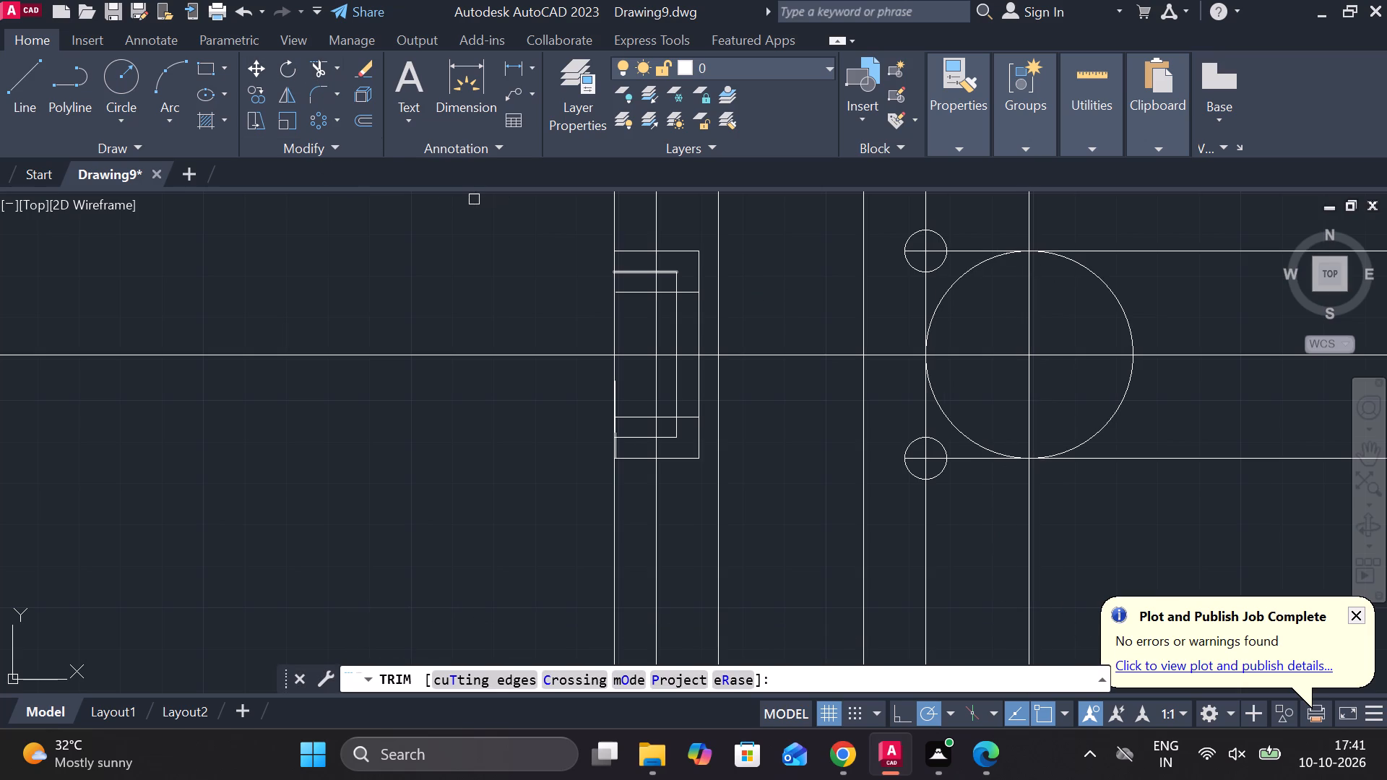
left_click(1034, 402)
left_click(1026, 306)
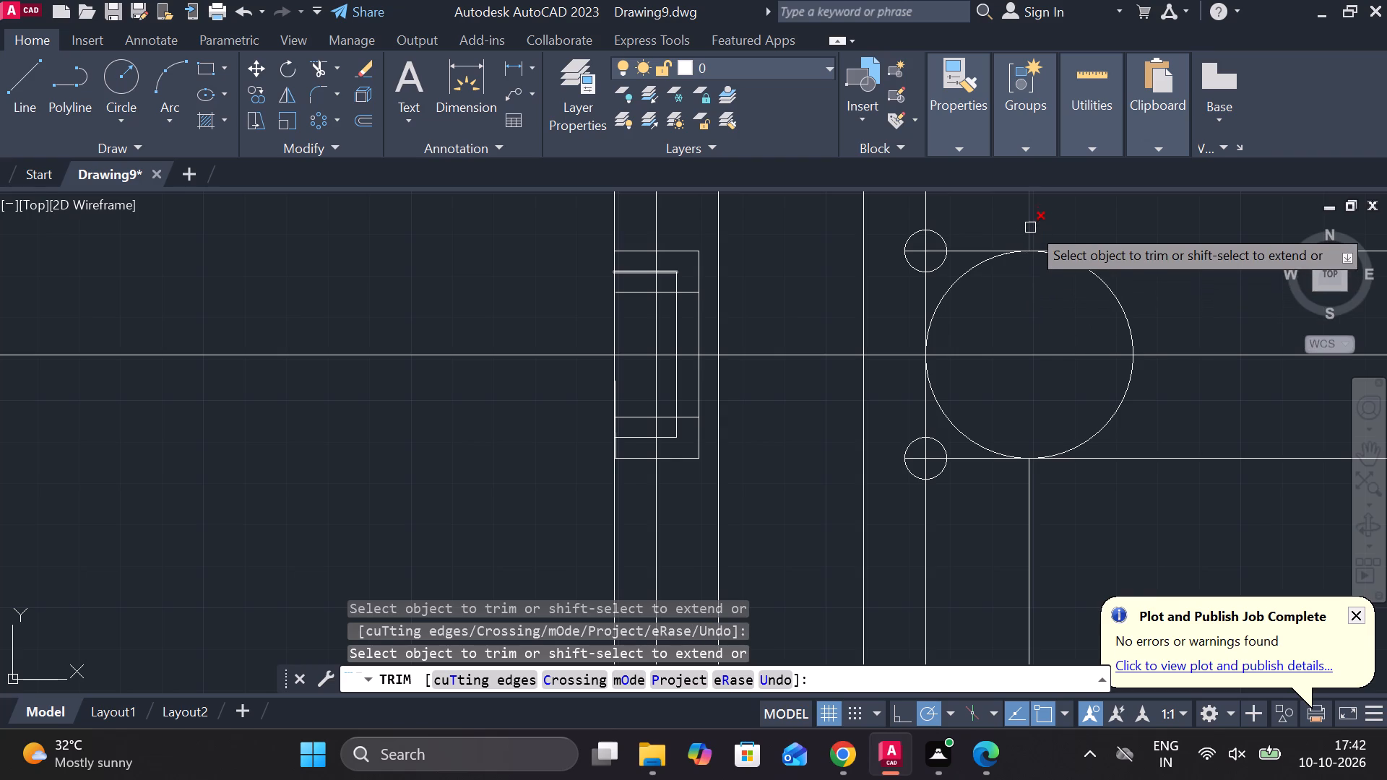
left_click(1030, 218)
left_click(1115, 254)
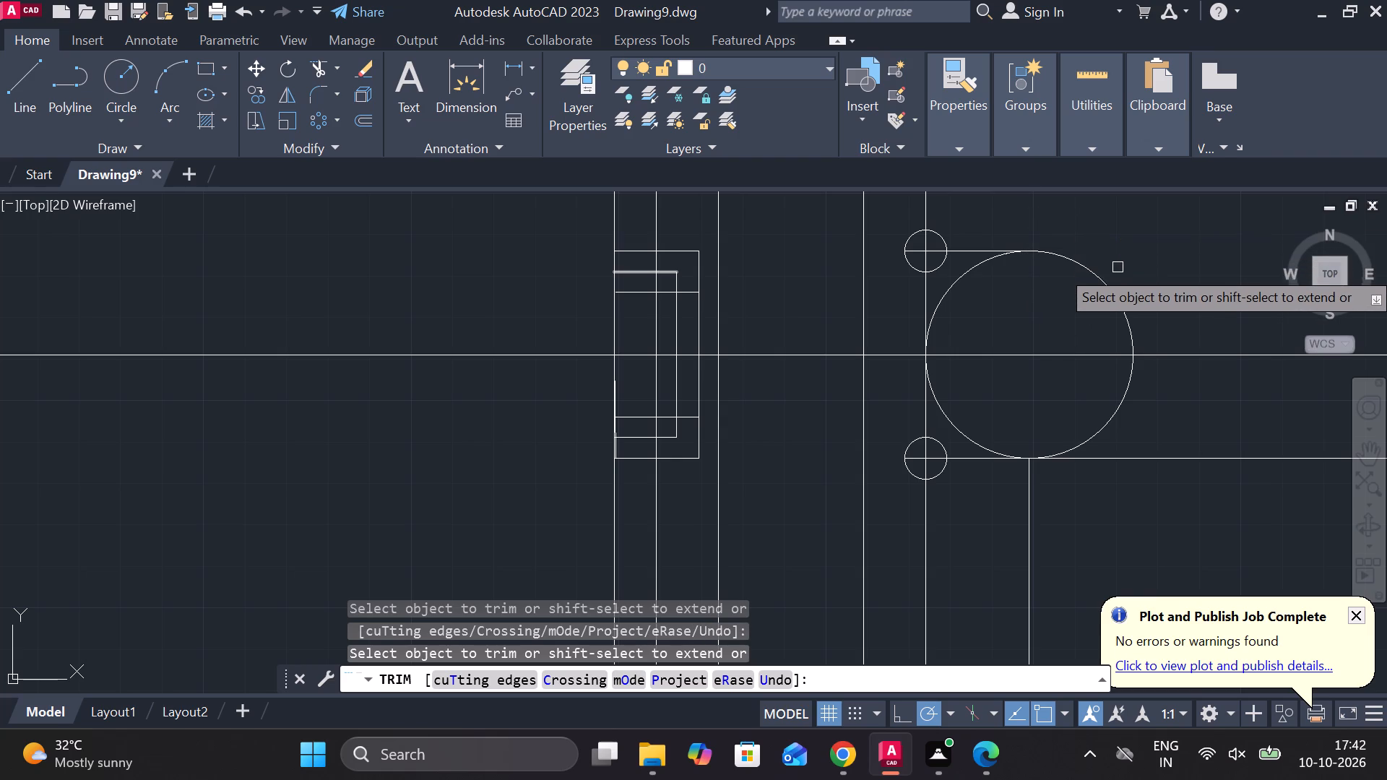
left_click(1162, 358)
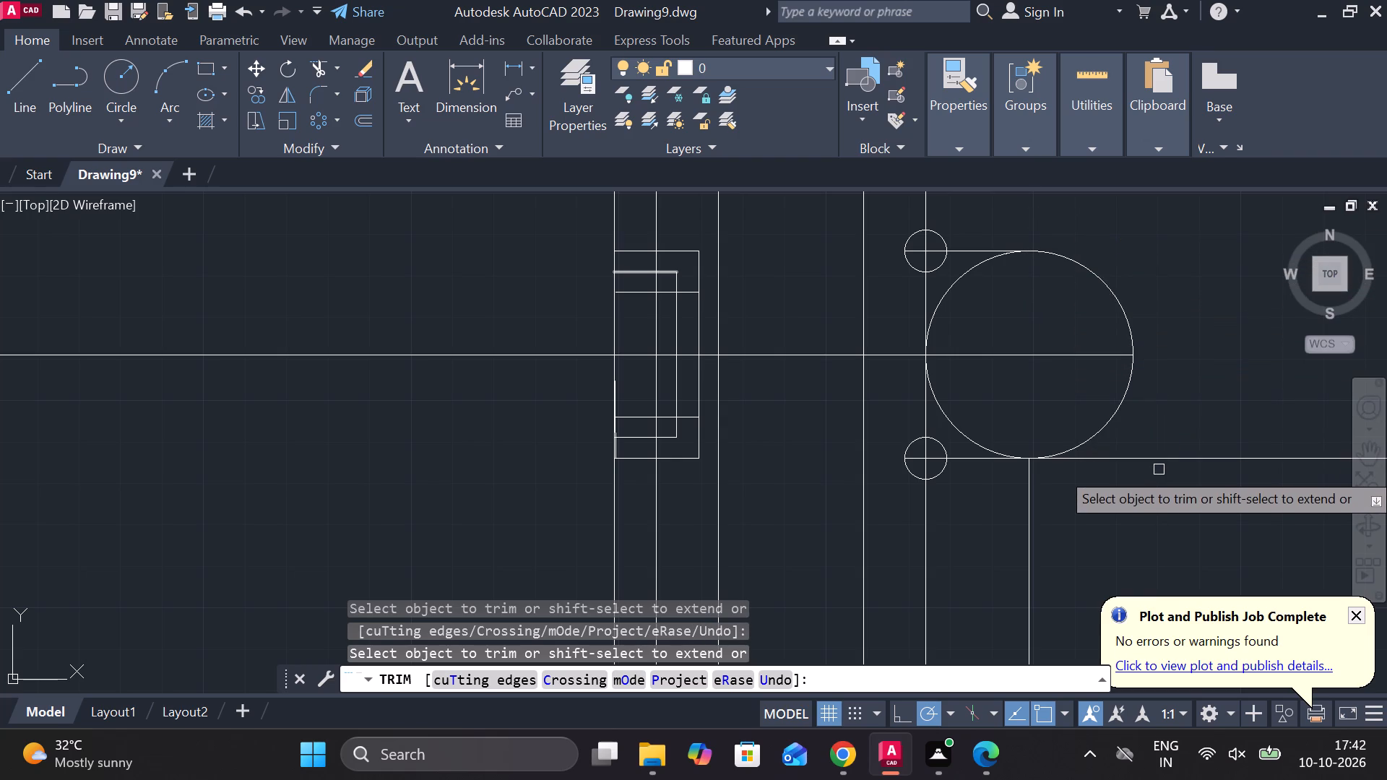
left_click(1160, 461)
left_click(1032, 521)
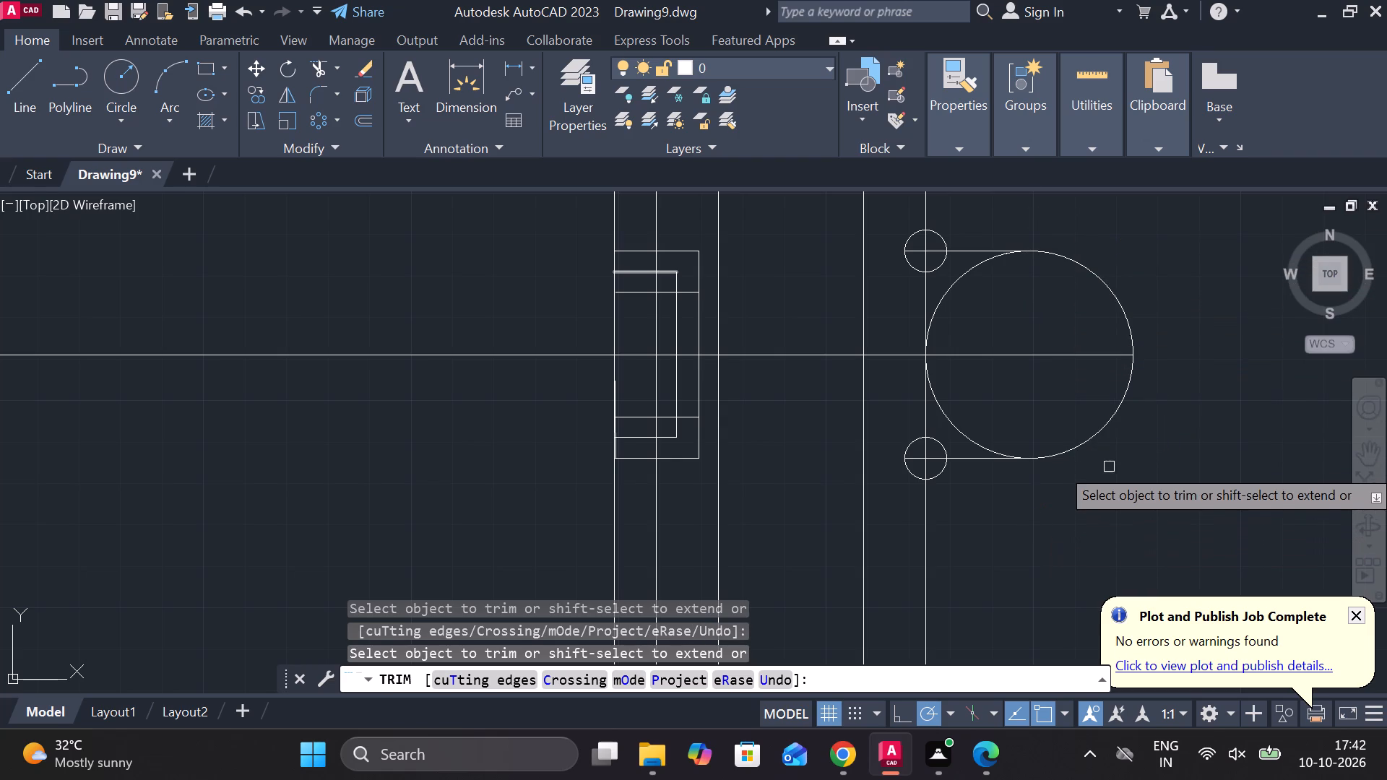
Trim away the right half of the 25-radius circle, keeping the left semicircular arc.
left_click(1117, 415)
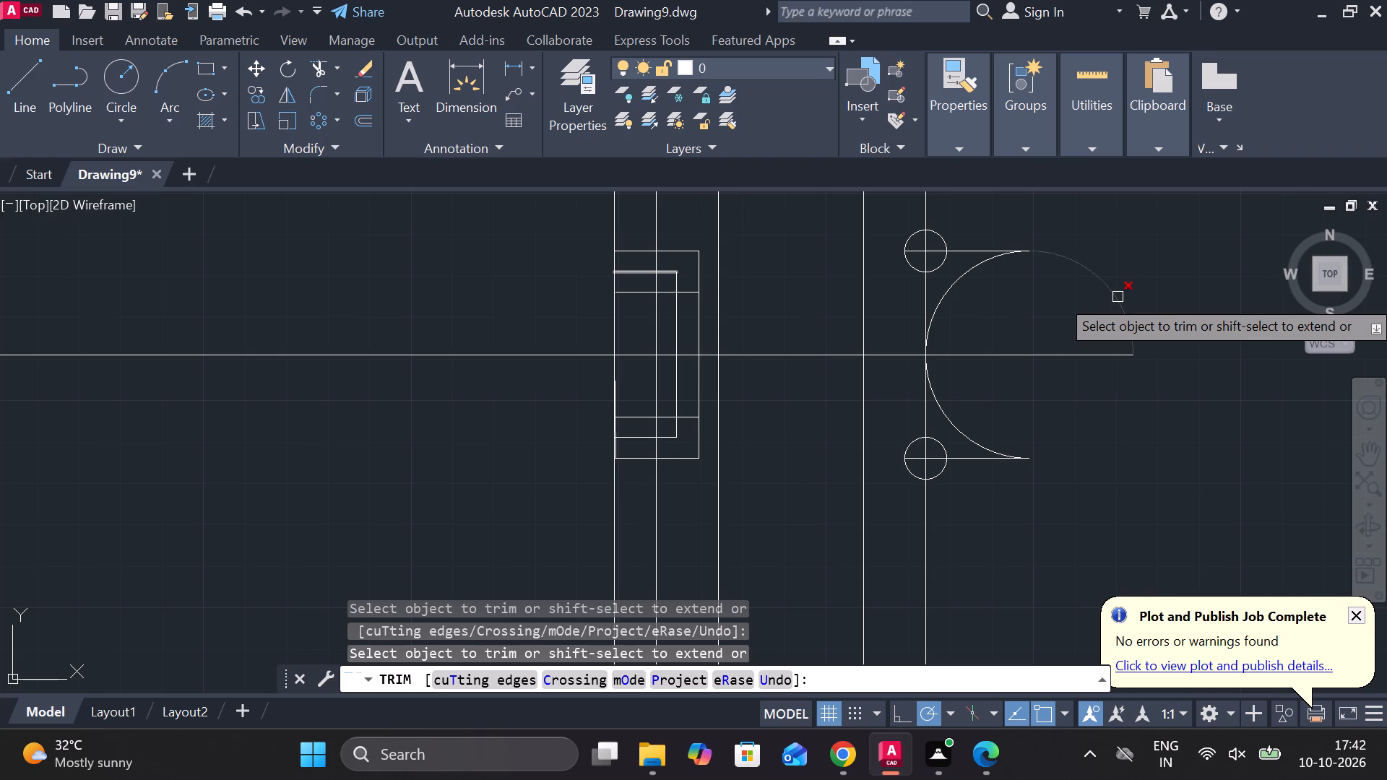
left_click(1107, 297)
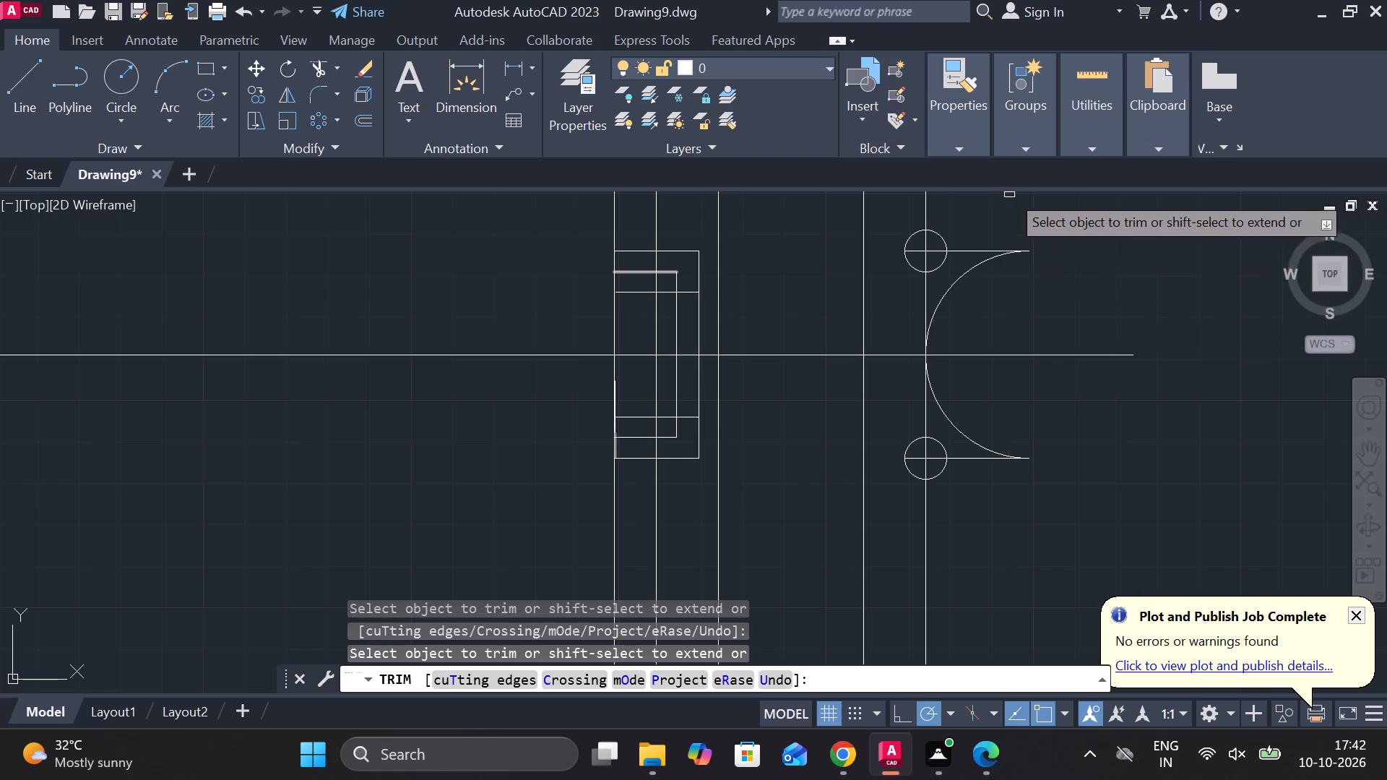
Draw a line from the semicircle's upper end 10 units up and continue it 25 units to the left.
scroll(1034, 247, "up", 3)
scroll(1034, 247, "down", 2)
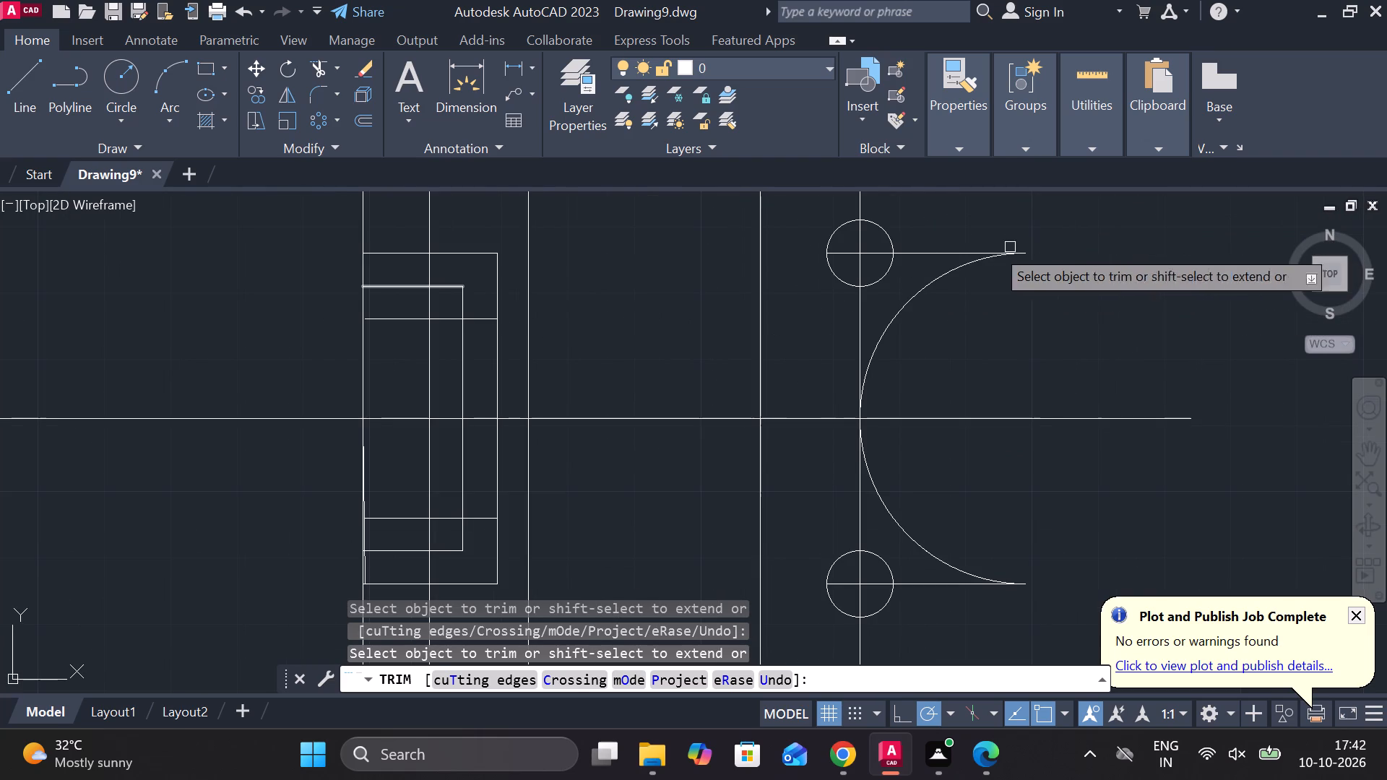
left_click(34, 90)
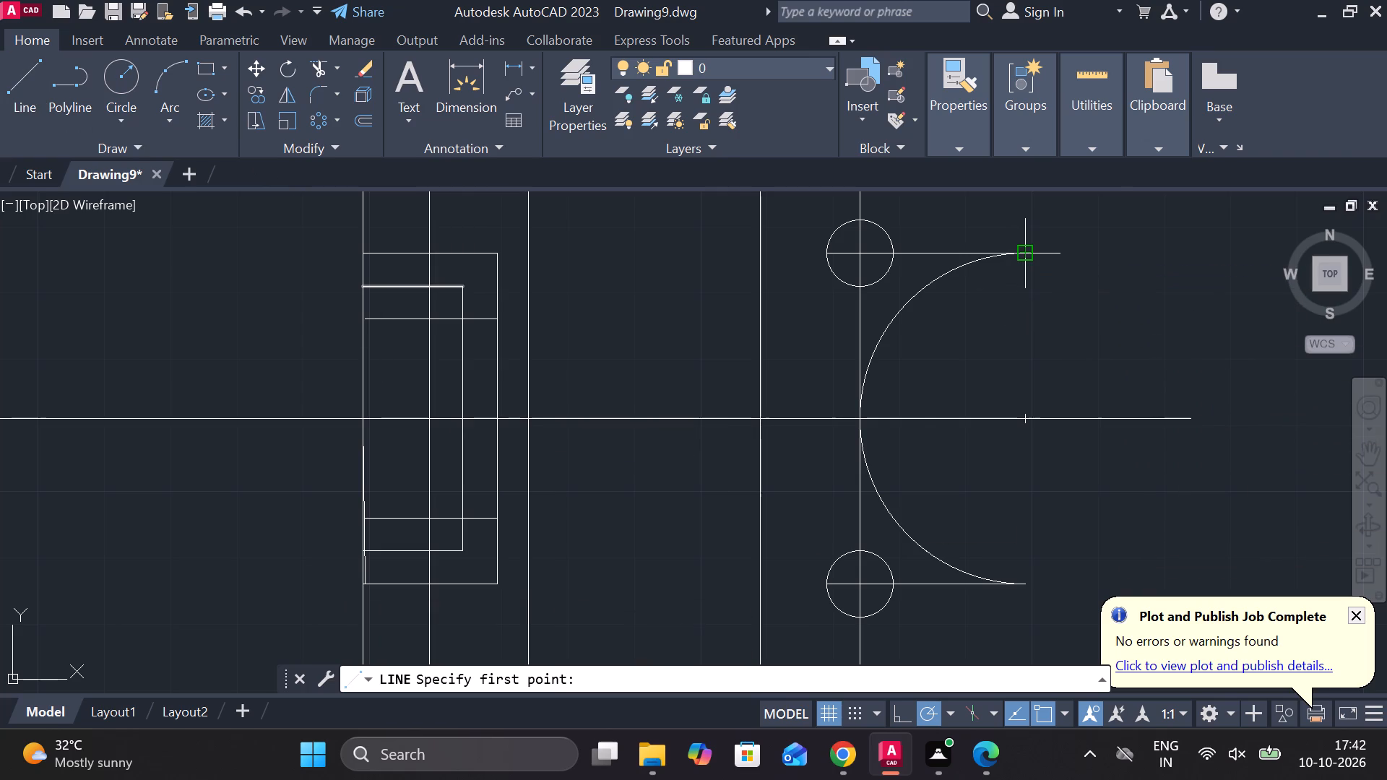
left_click(1022, 253)
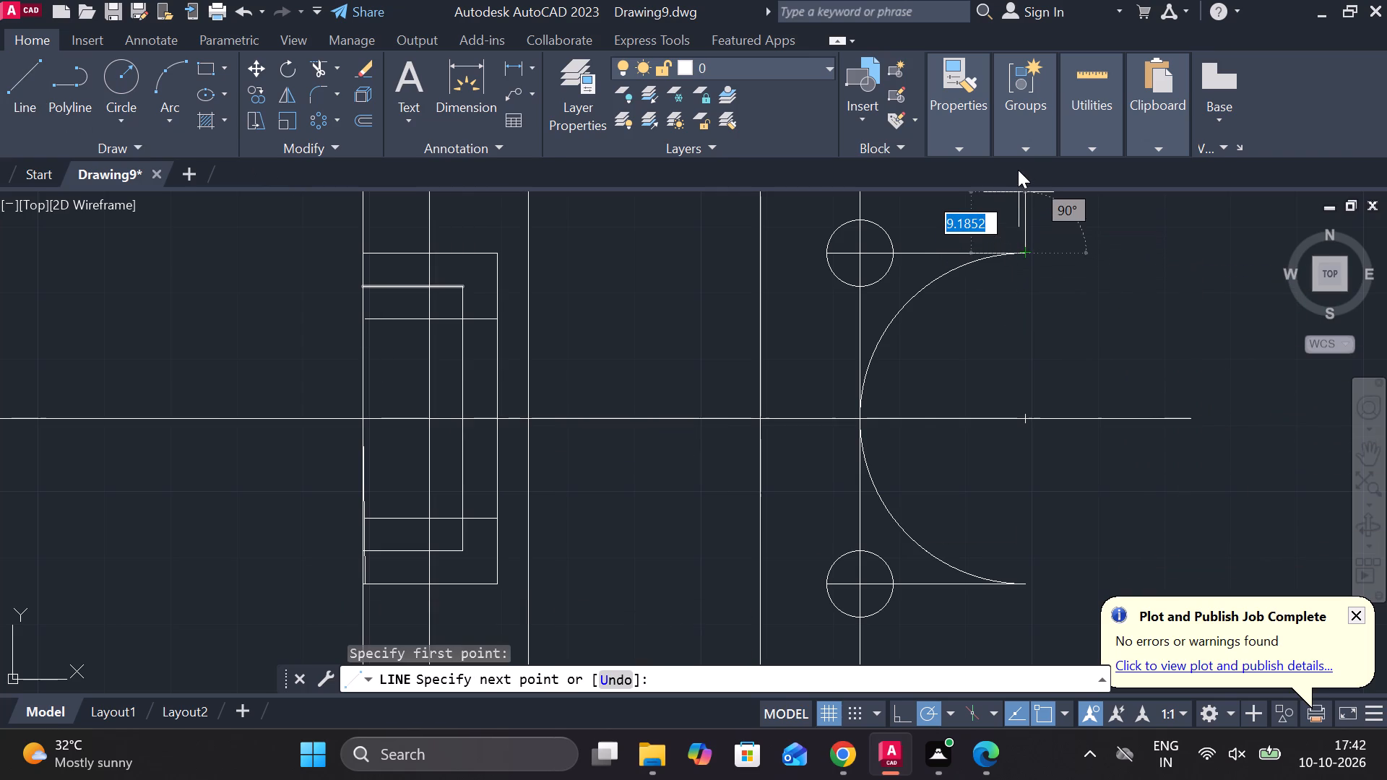
key("1")
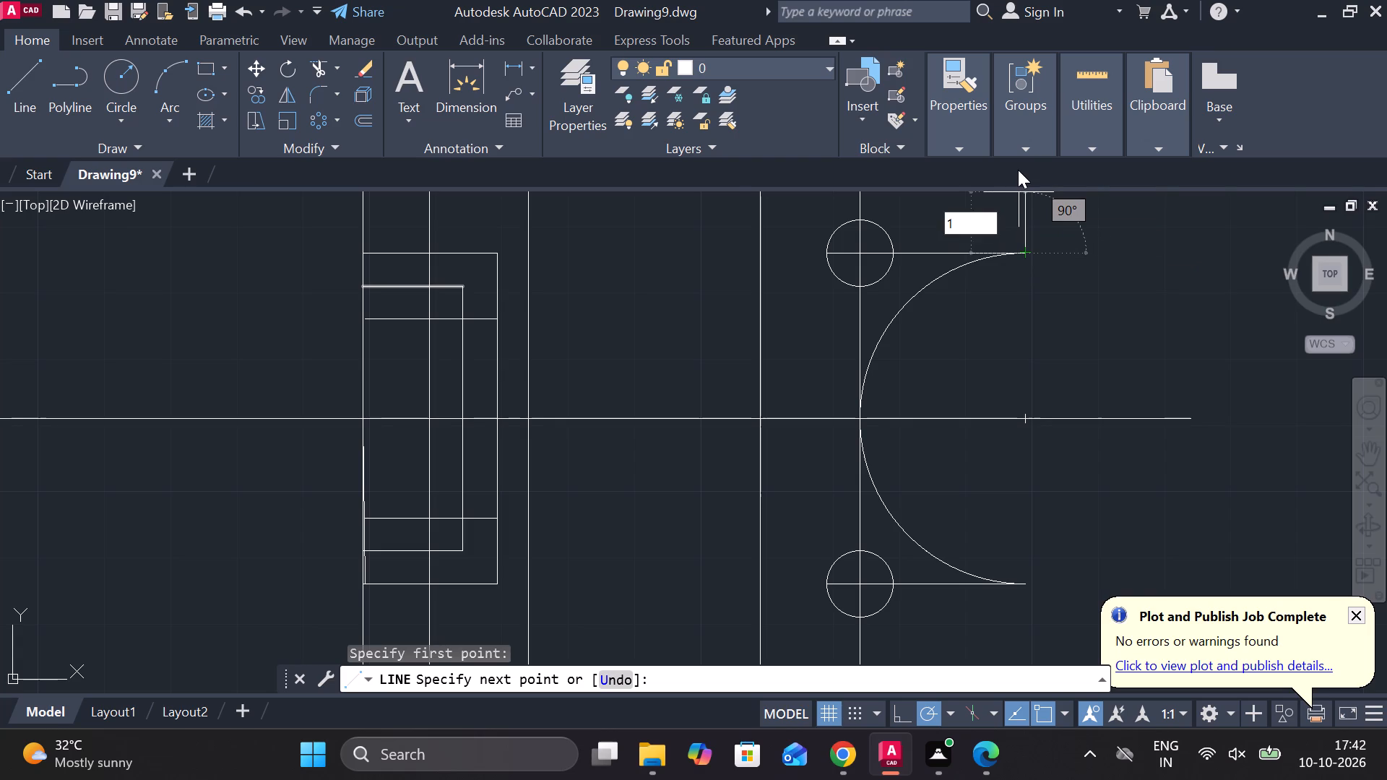
key("0")
key("Return")
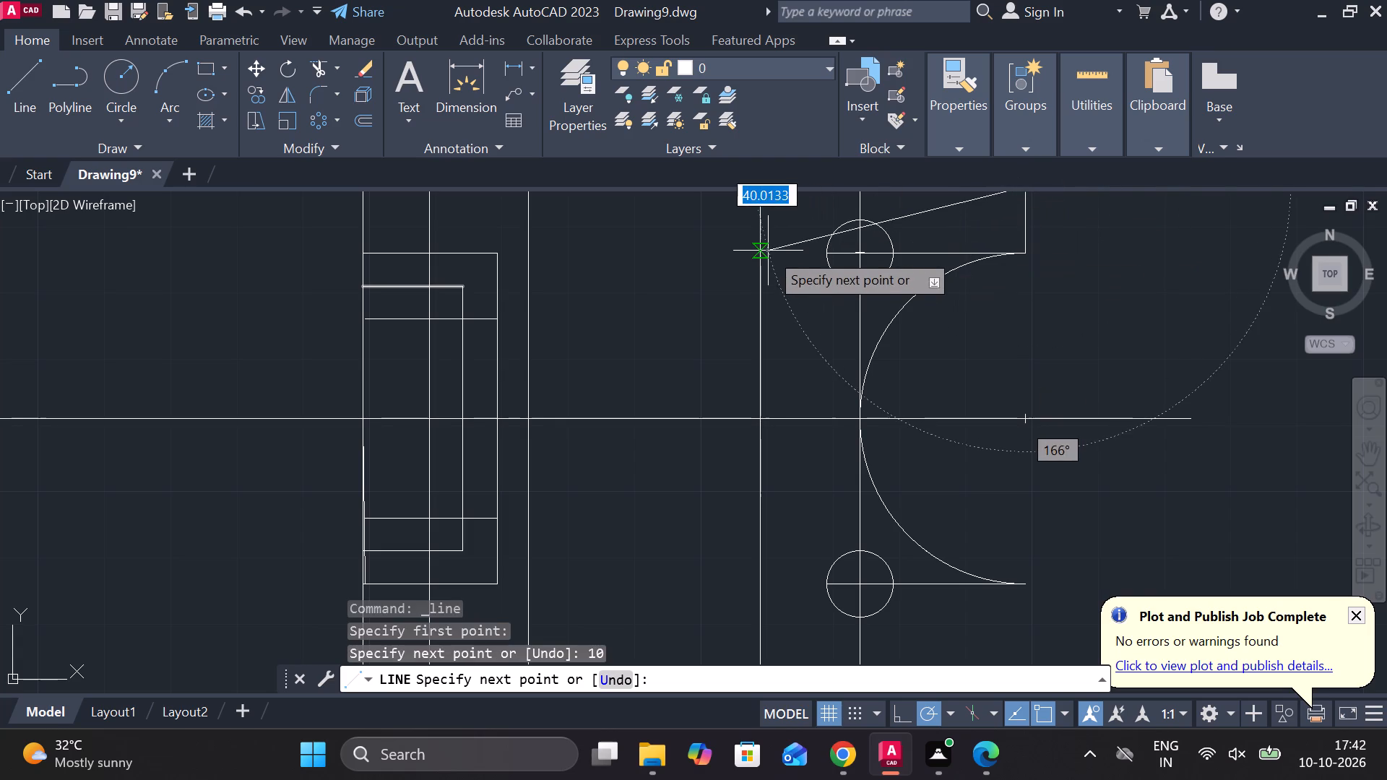
scroll(738, 185, "down", 3)
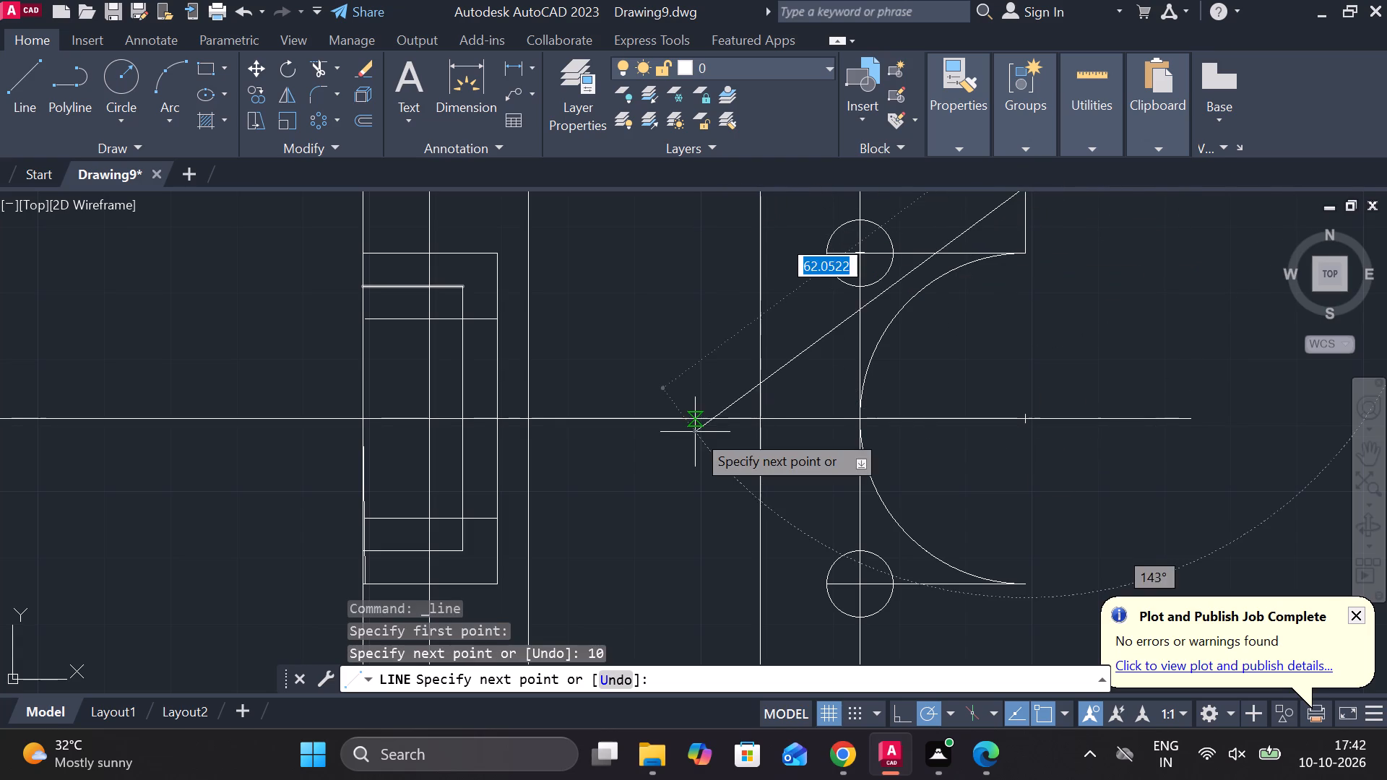
scroll(720, 389, "down", 2)
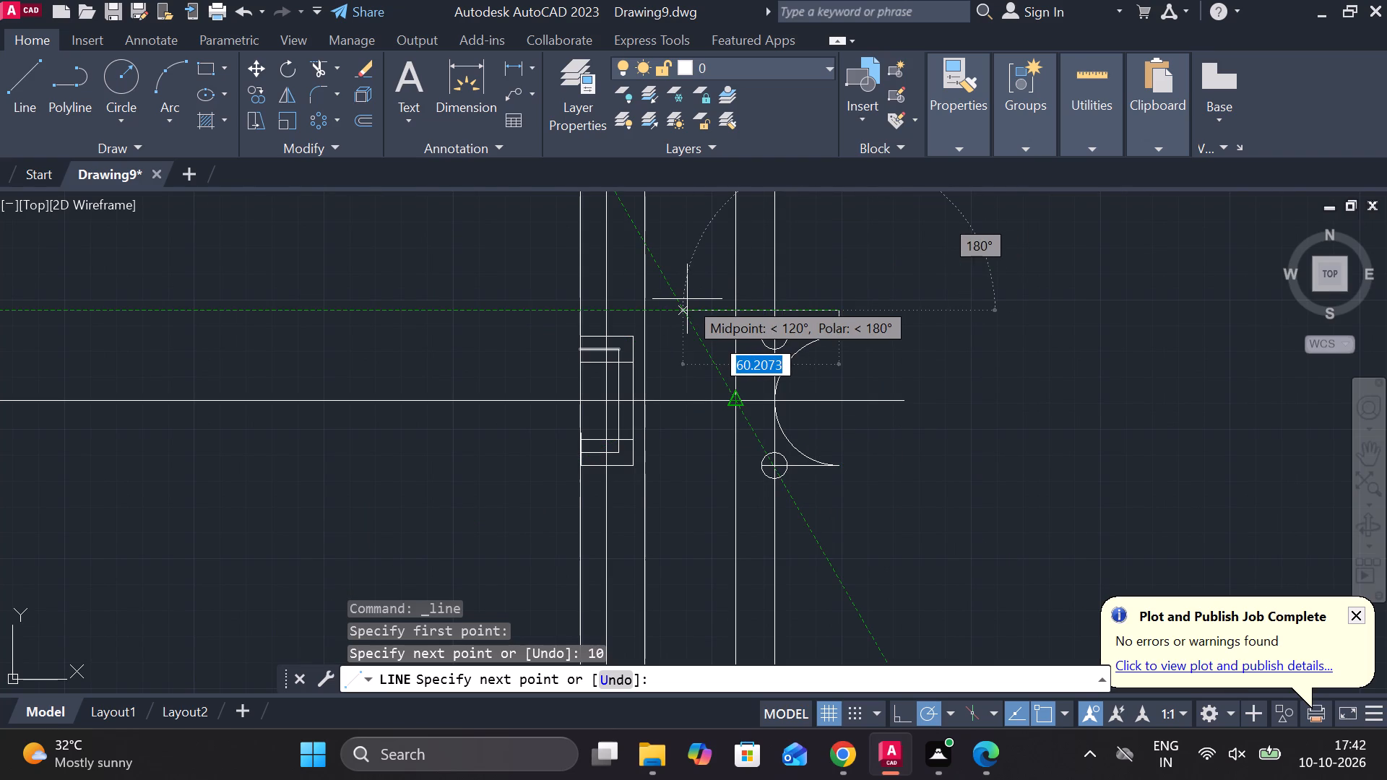
key("2")
key("5")
key("Return")
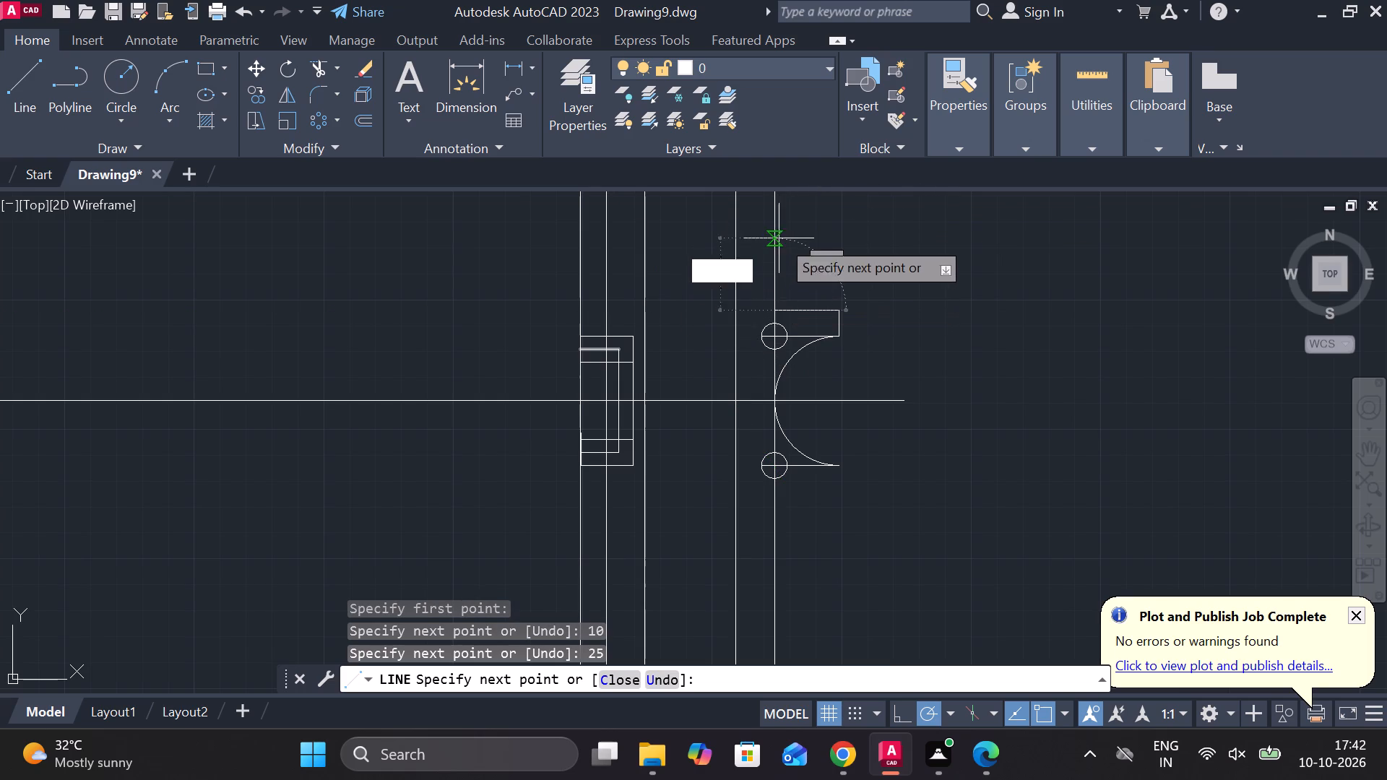
key("Escape")
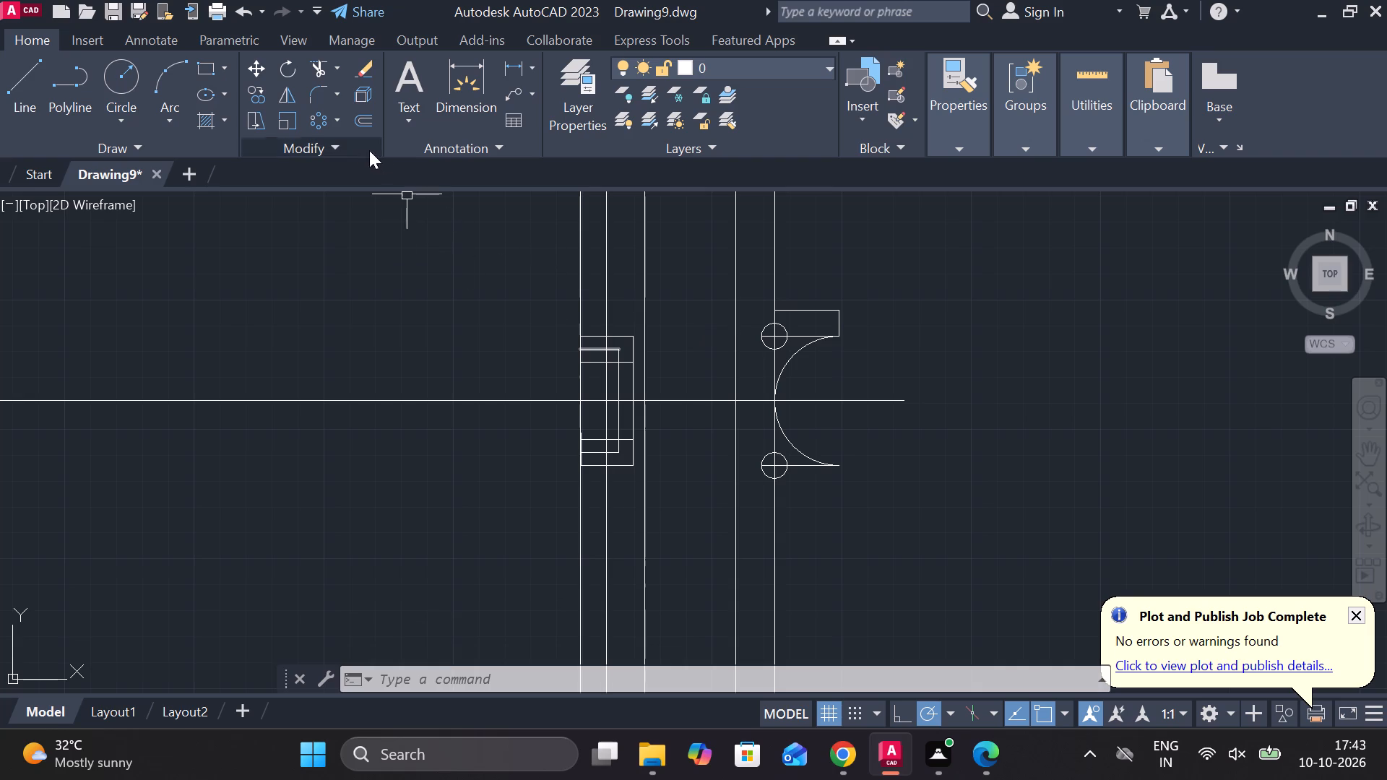
Copy the horizontal centre line, taking the base point on it between the vertical lines.
left_click(318, 97)
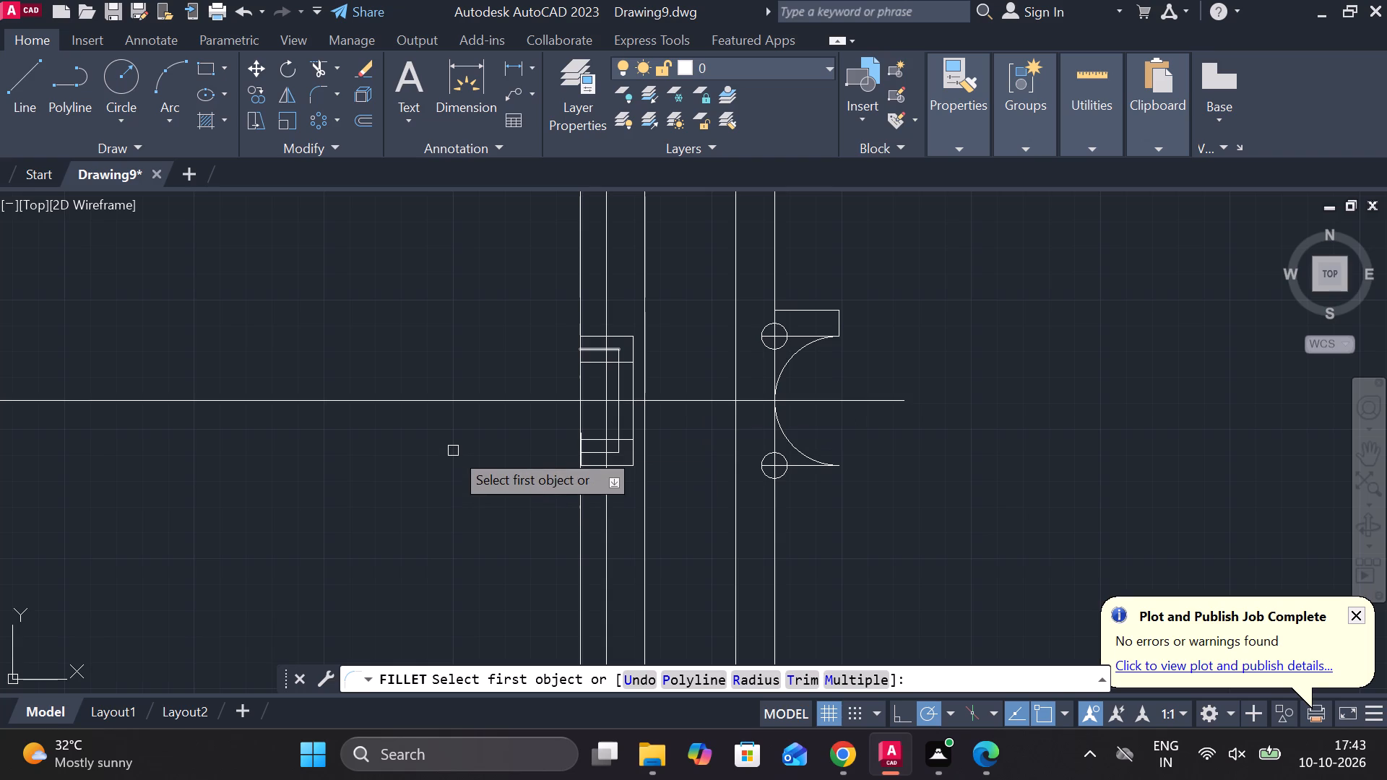
key("Escape")
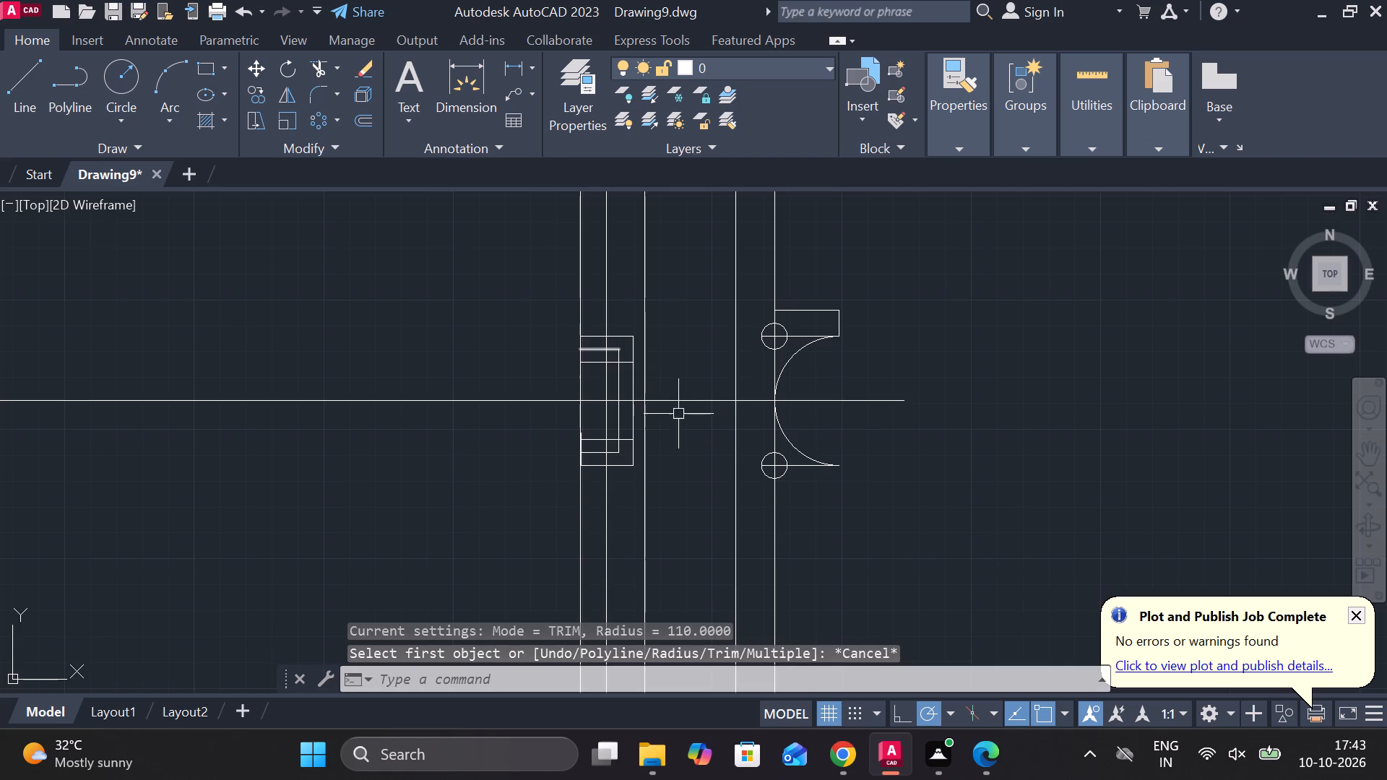
left_click(705, 401)
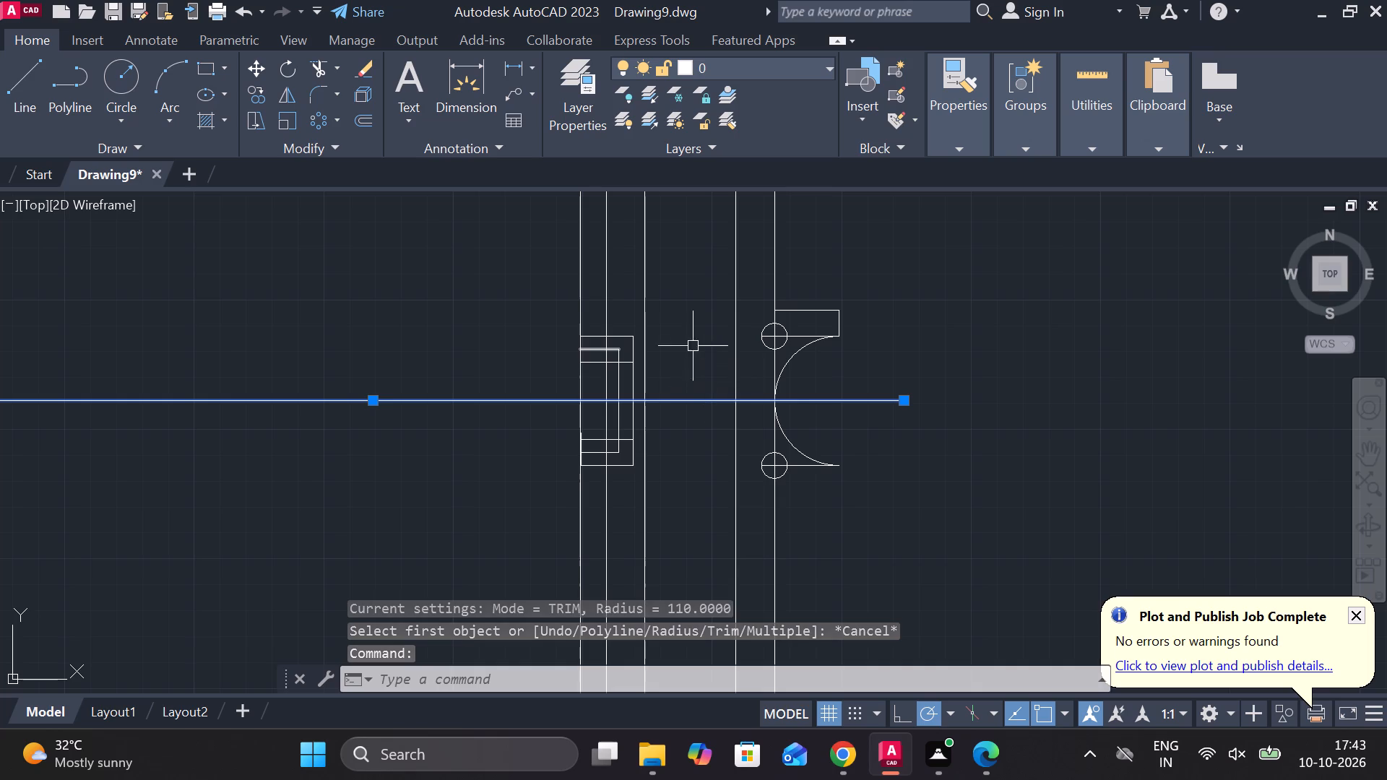
left_click(251, 91)
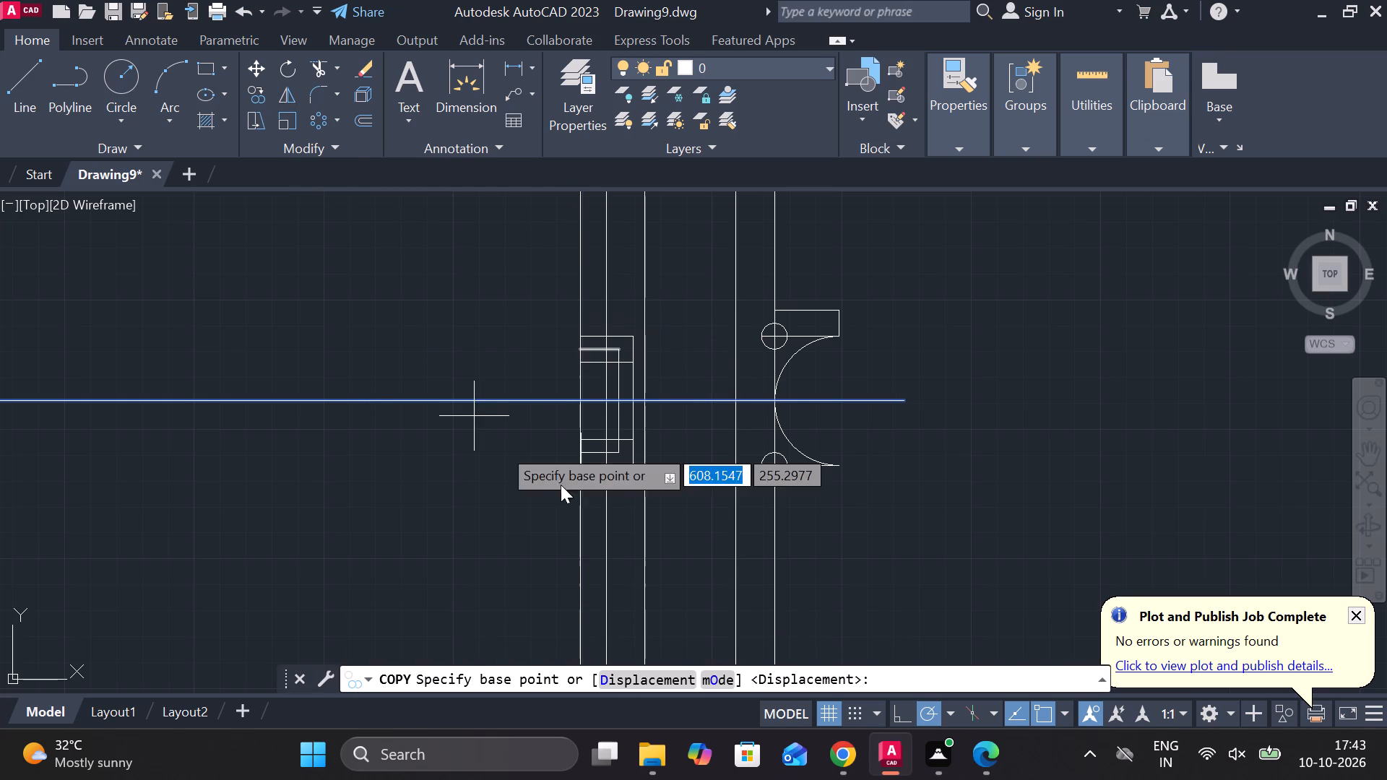
left_click(687, 403)
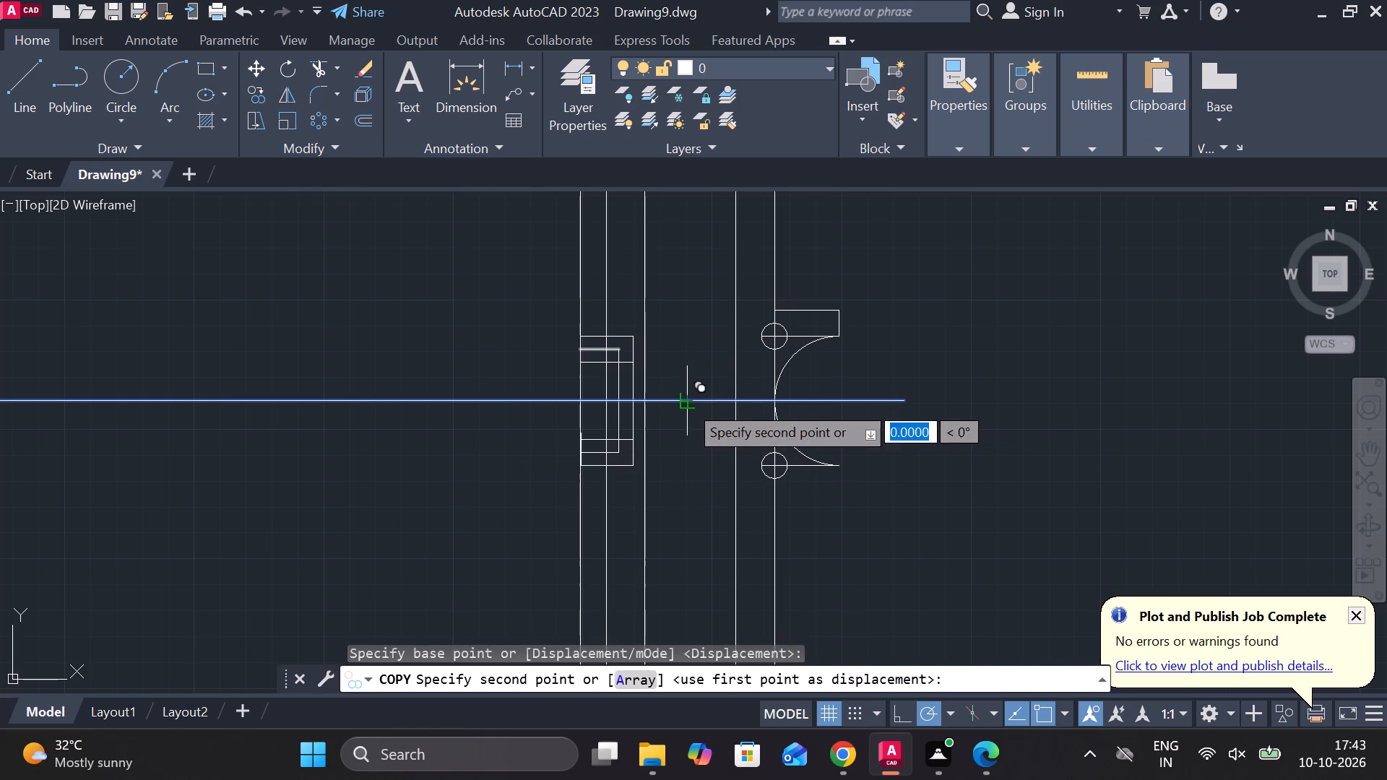
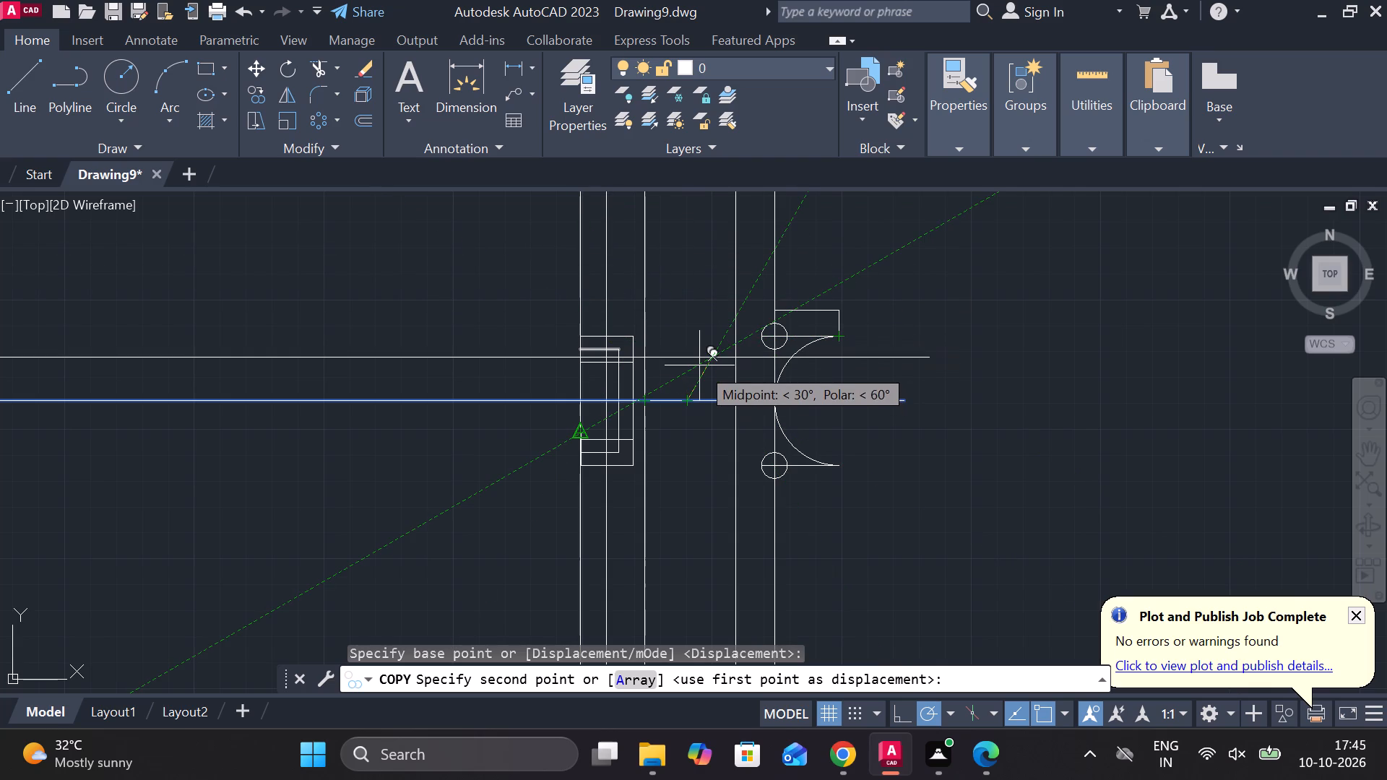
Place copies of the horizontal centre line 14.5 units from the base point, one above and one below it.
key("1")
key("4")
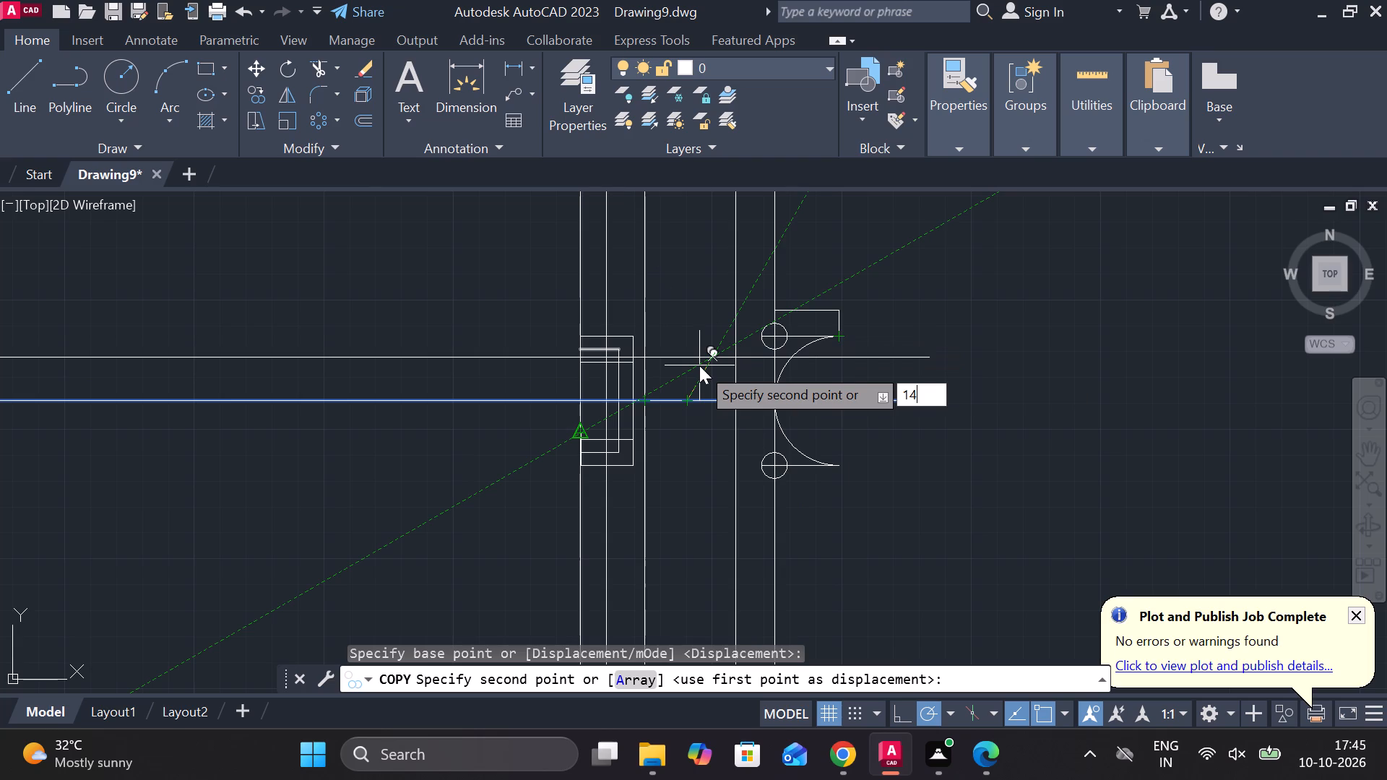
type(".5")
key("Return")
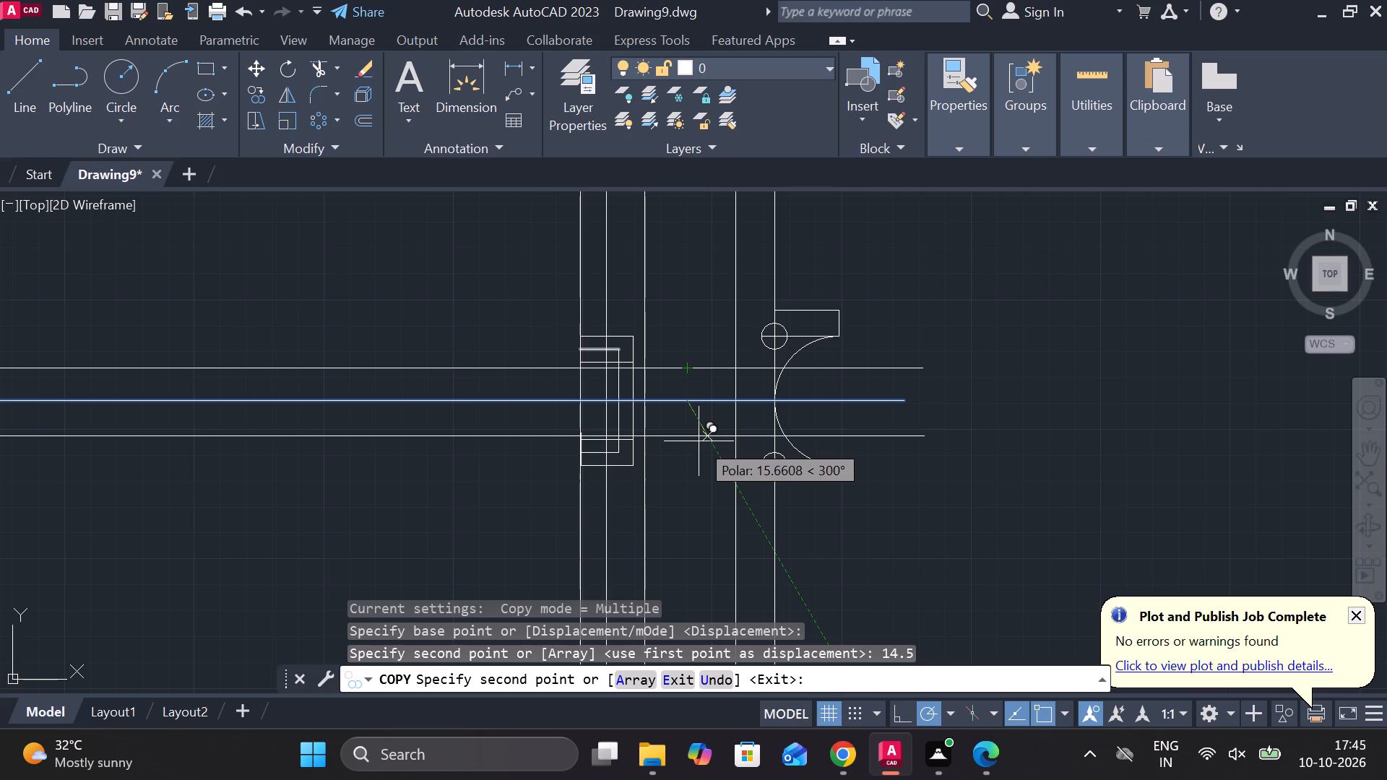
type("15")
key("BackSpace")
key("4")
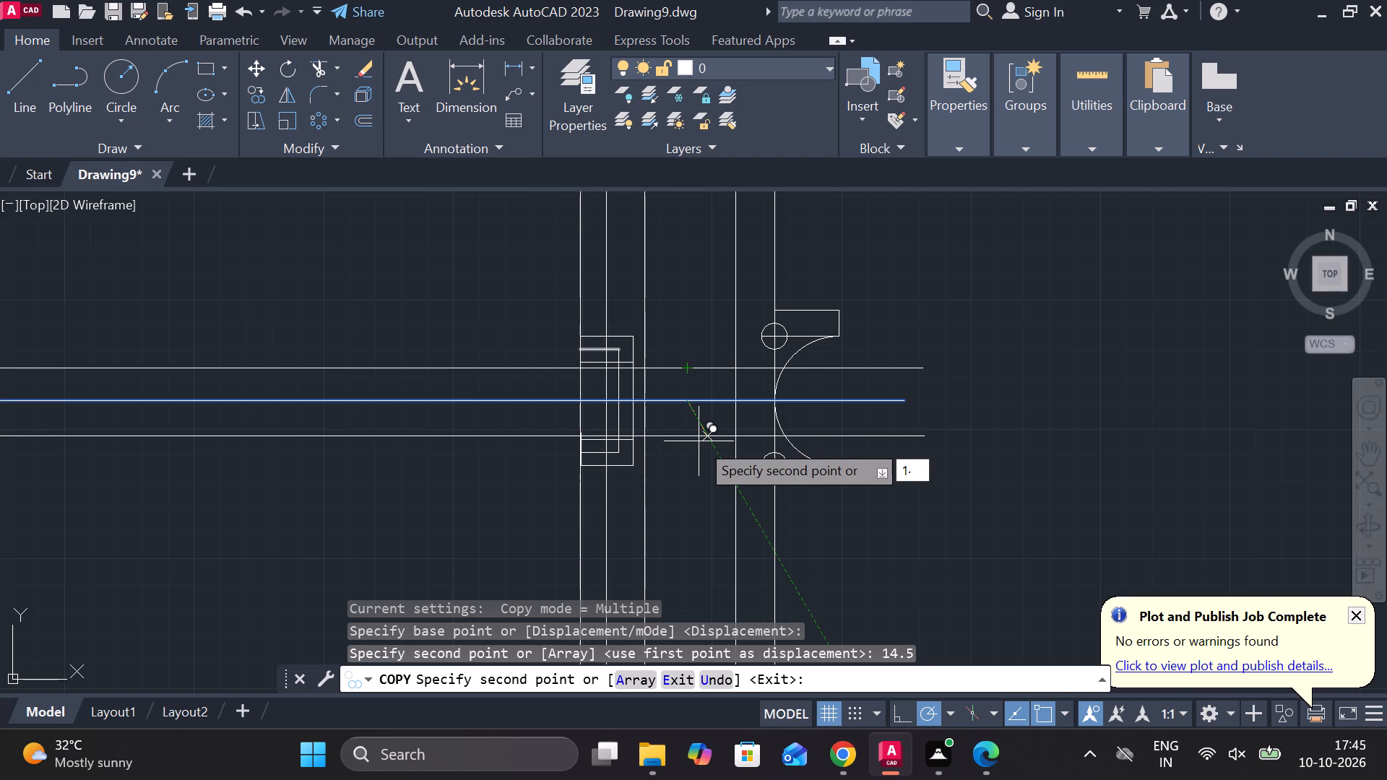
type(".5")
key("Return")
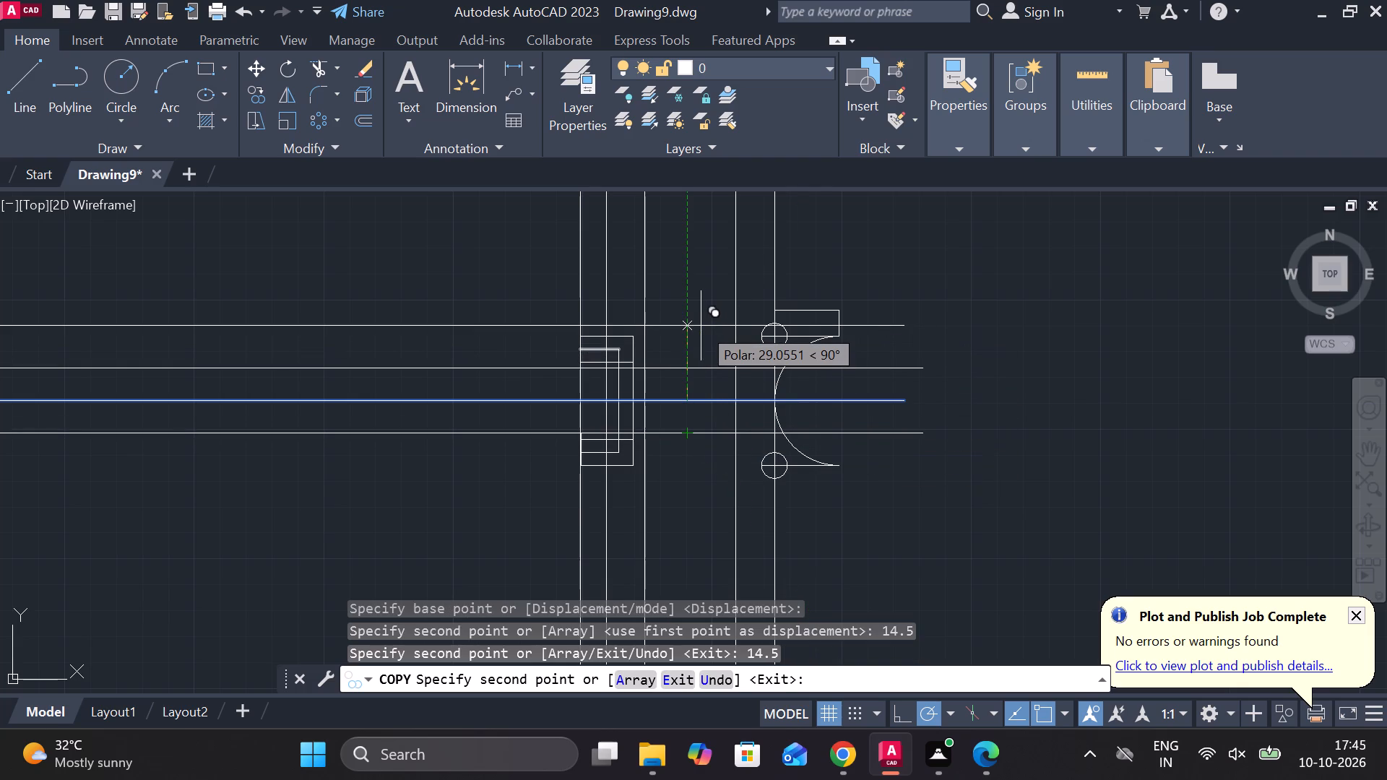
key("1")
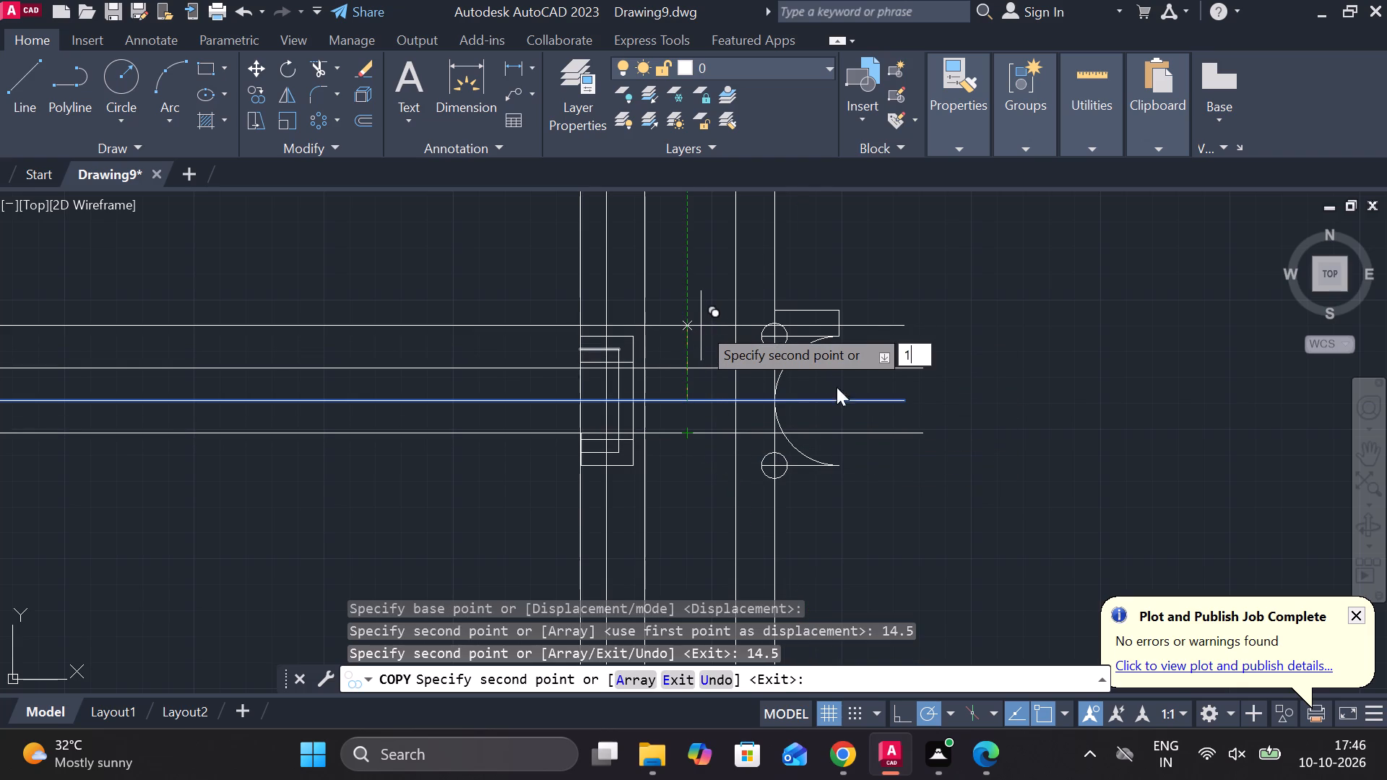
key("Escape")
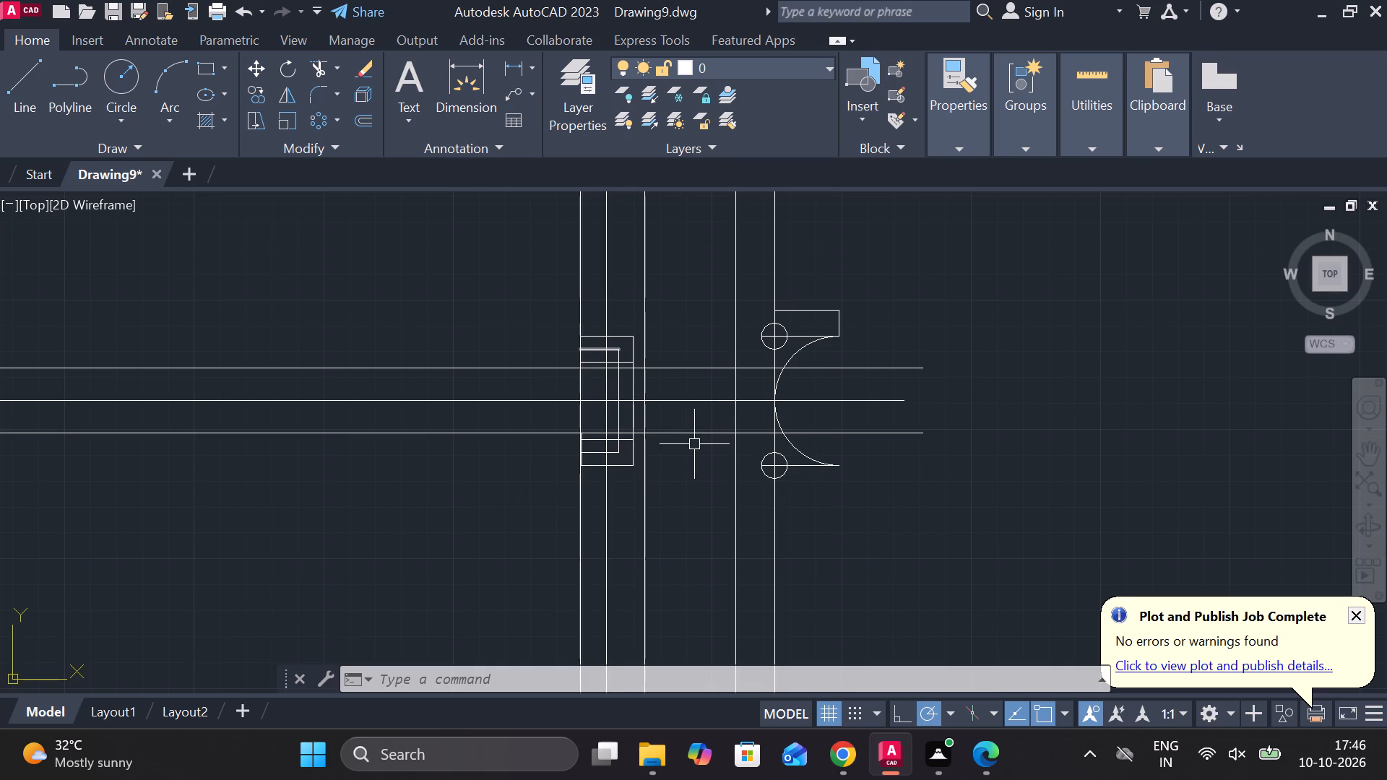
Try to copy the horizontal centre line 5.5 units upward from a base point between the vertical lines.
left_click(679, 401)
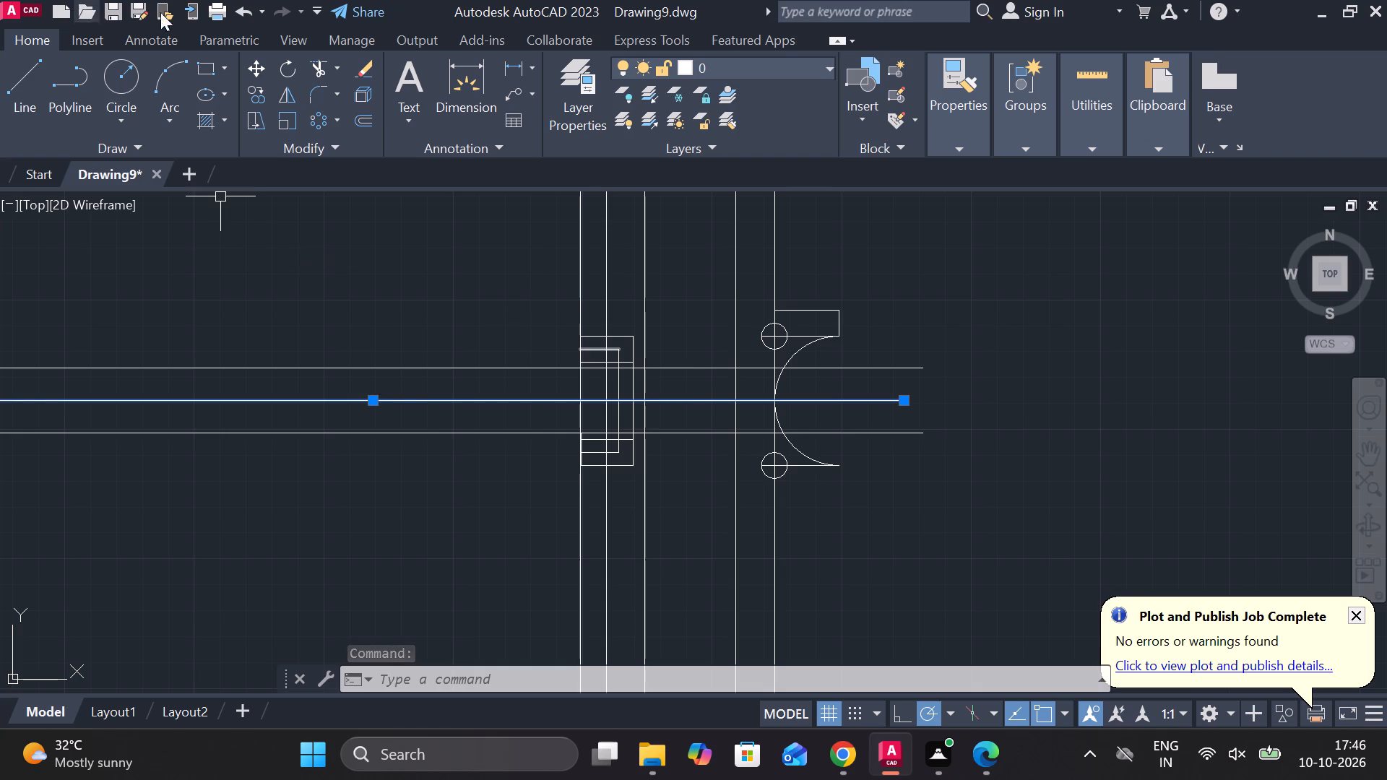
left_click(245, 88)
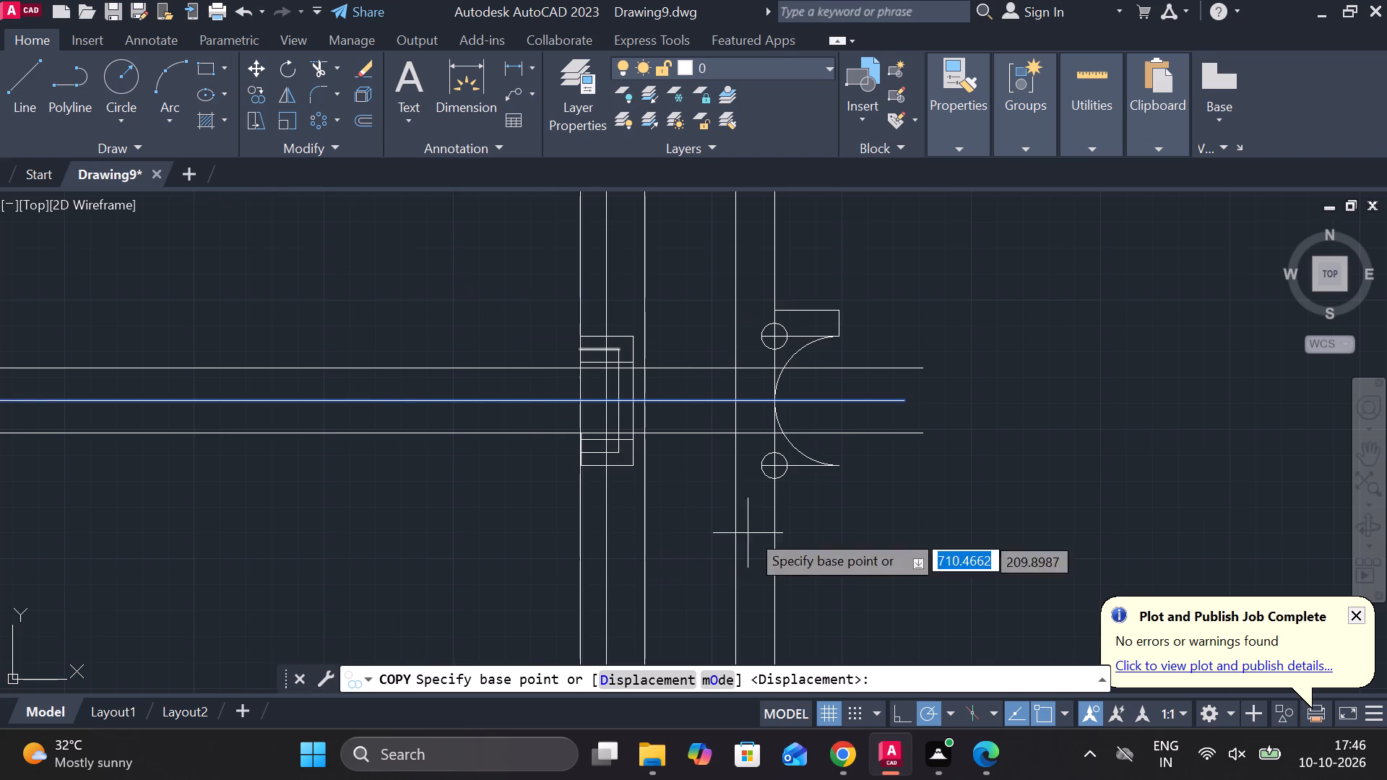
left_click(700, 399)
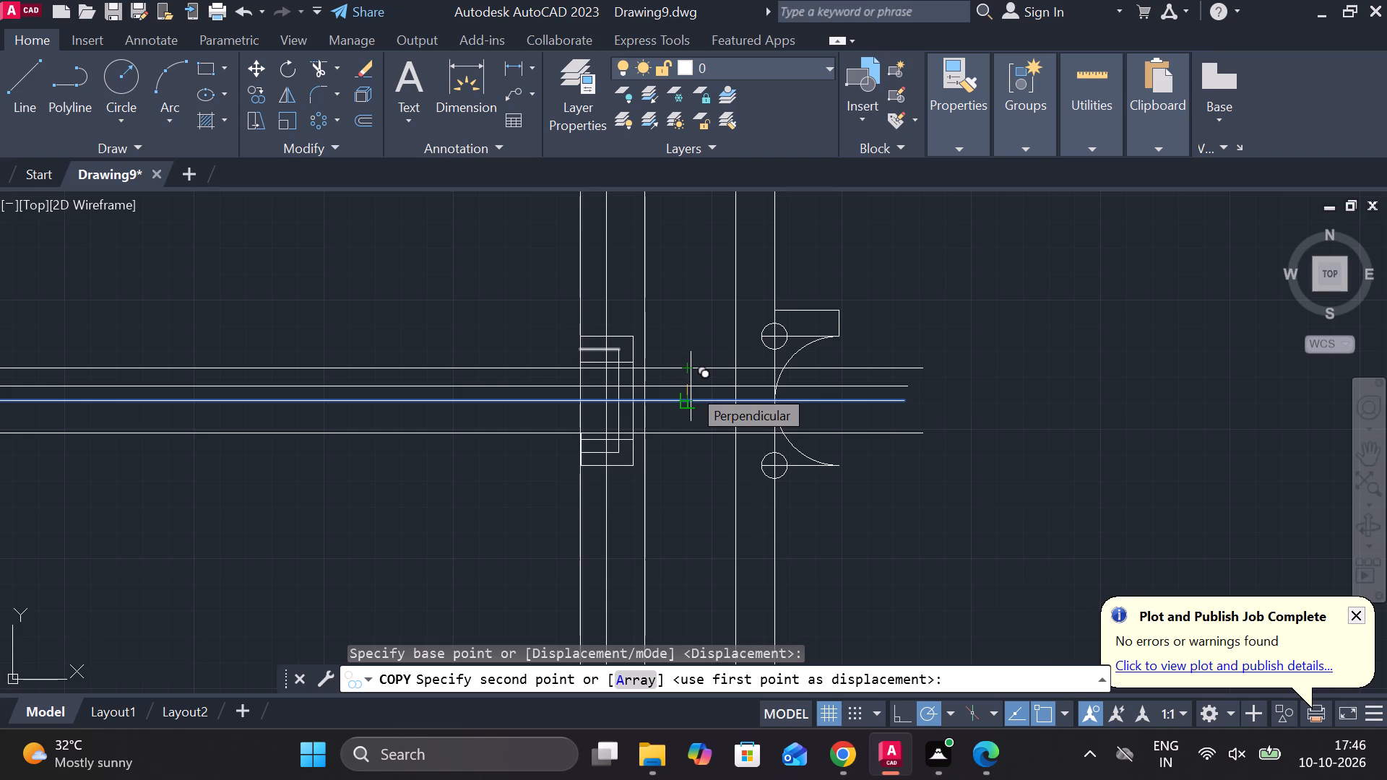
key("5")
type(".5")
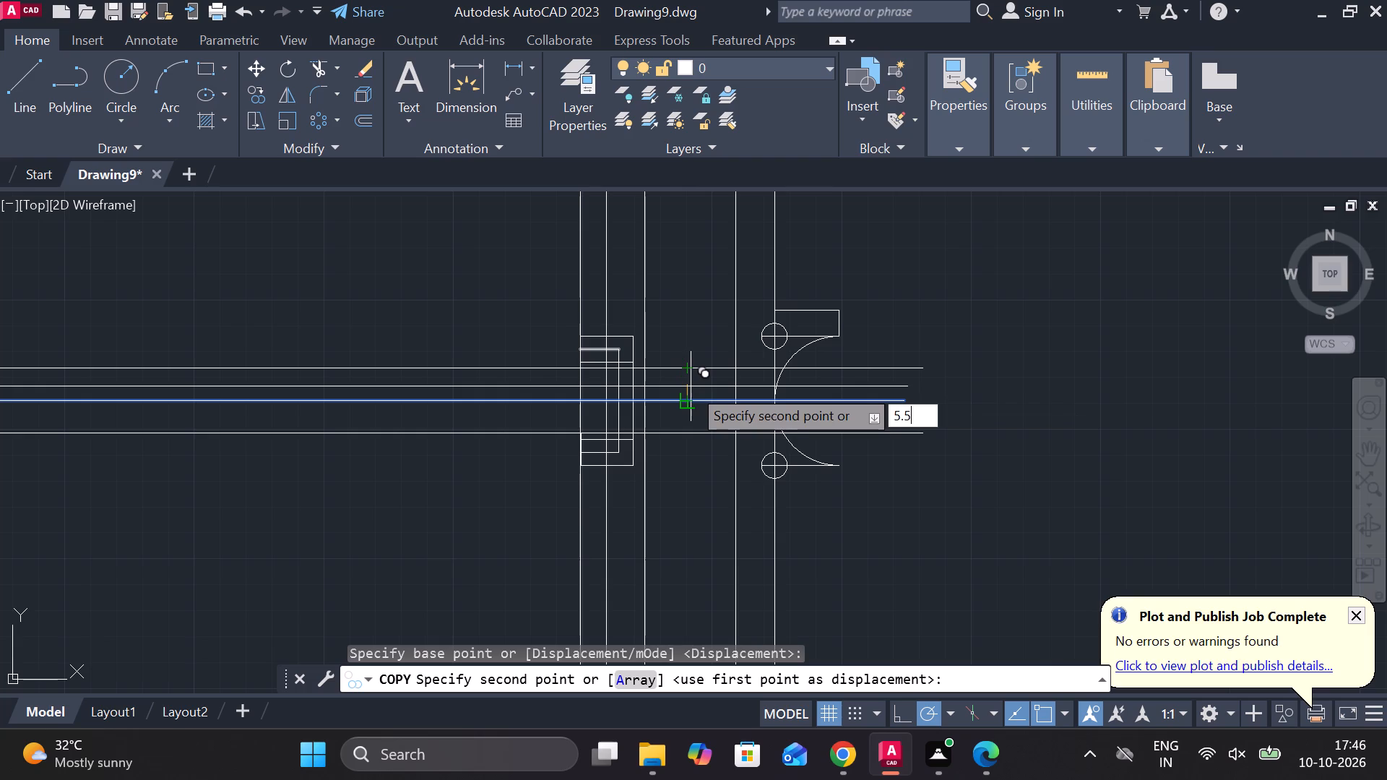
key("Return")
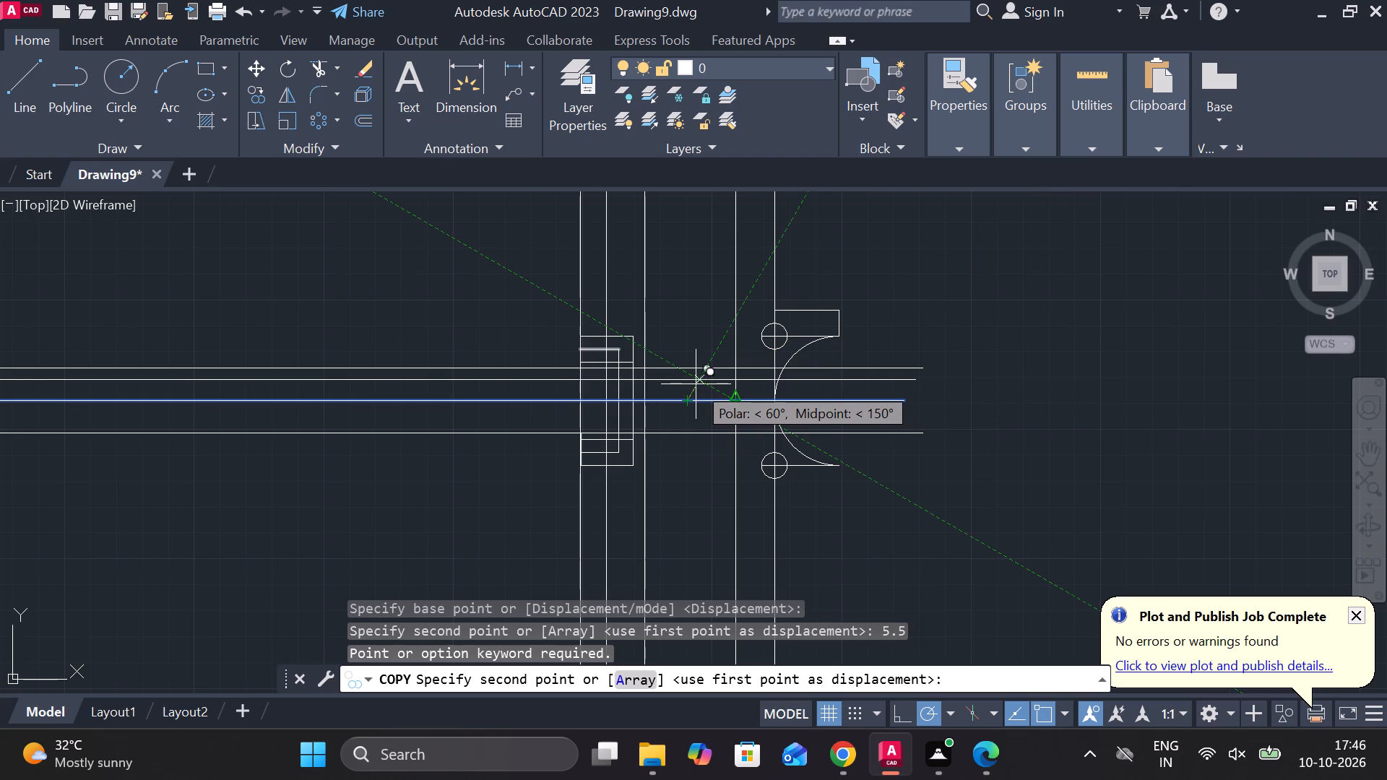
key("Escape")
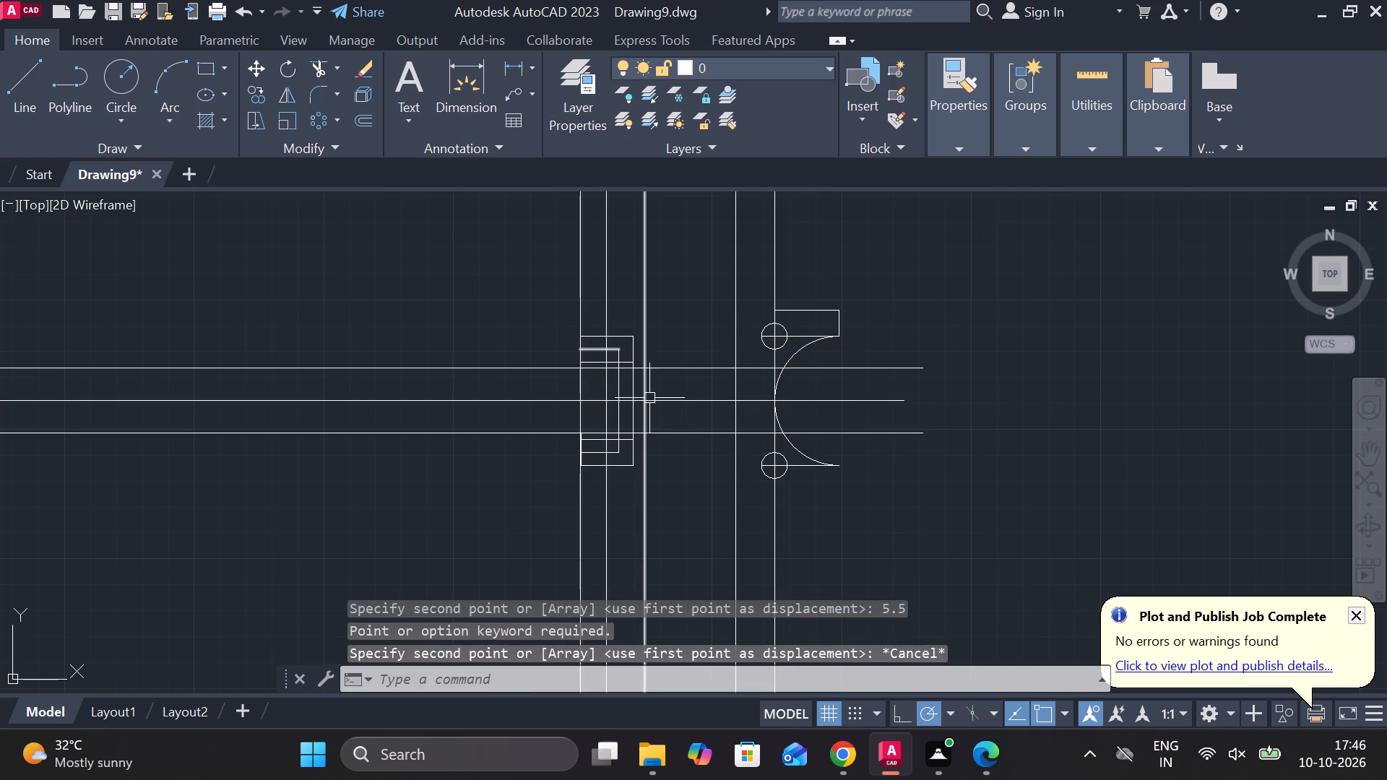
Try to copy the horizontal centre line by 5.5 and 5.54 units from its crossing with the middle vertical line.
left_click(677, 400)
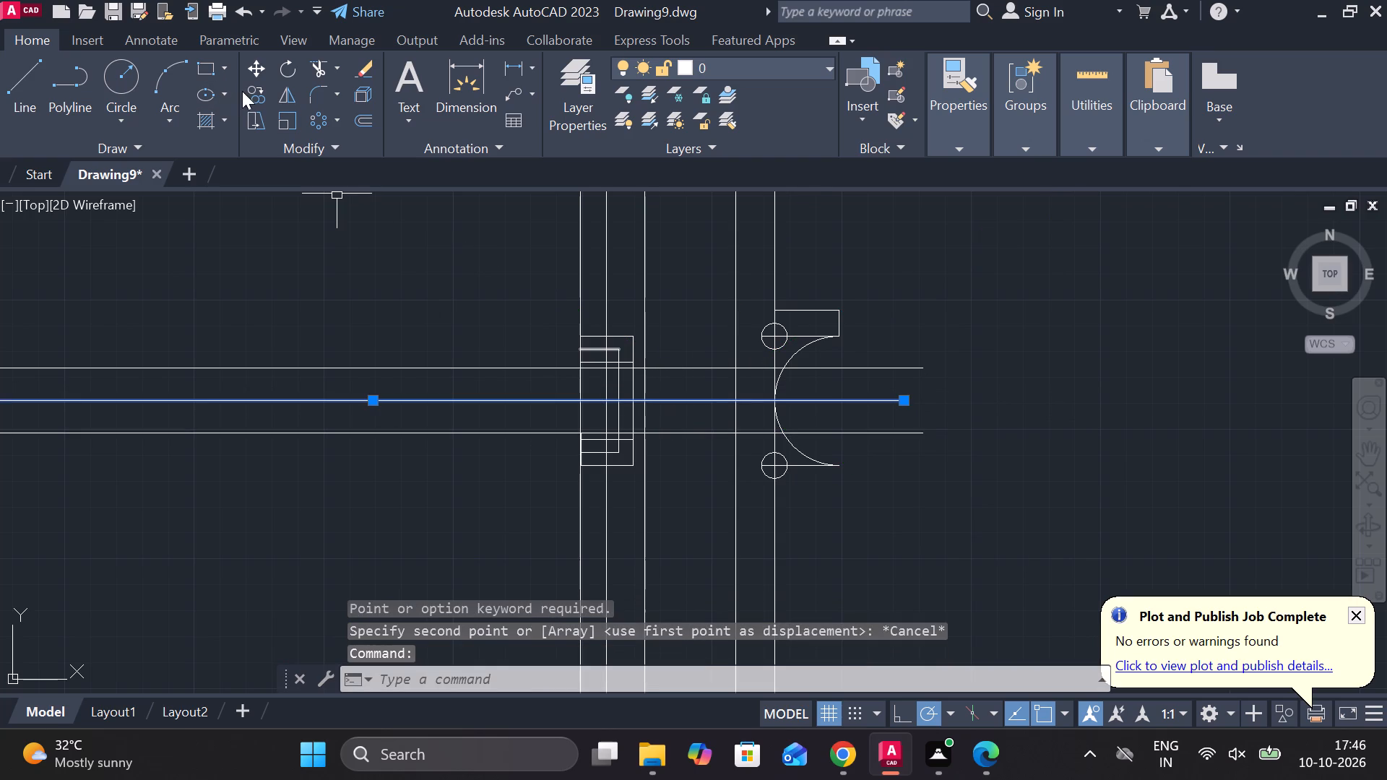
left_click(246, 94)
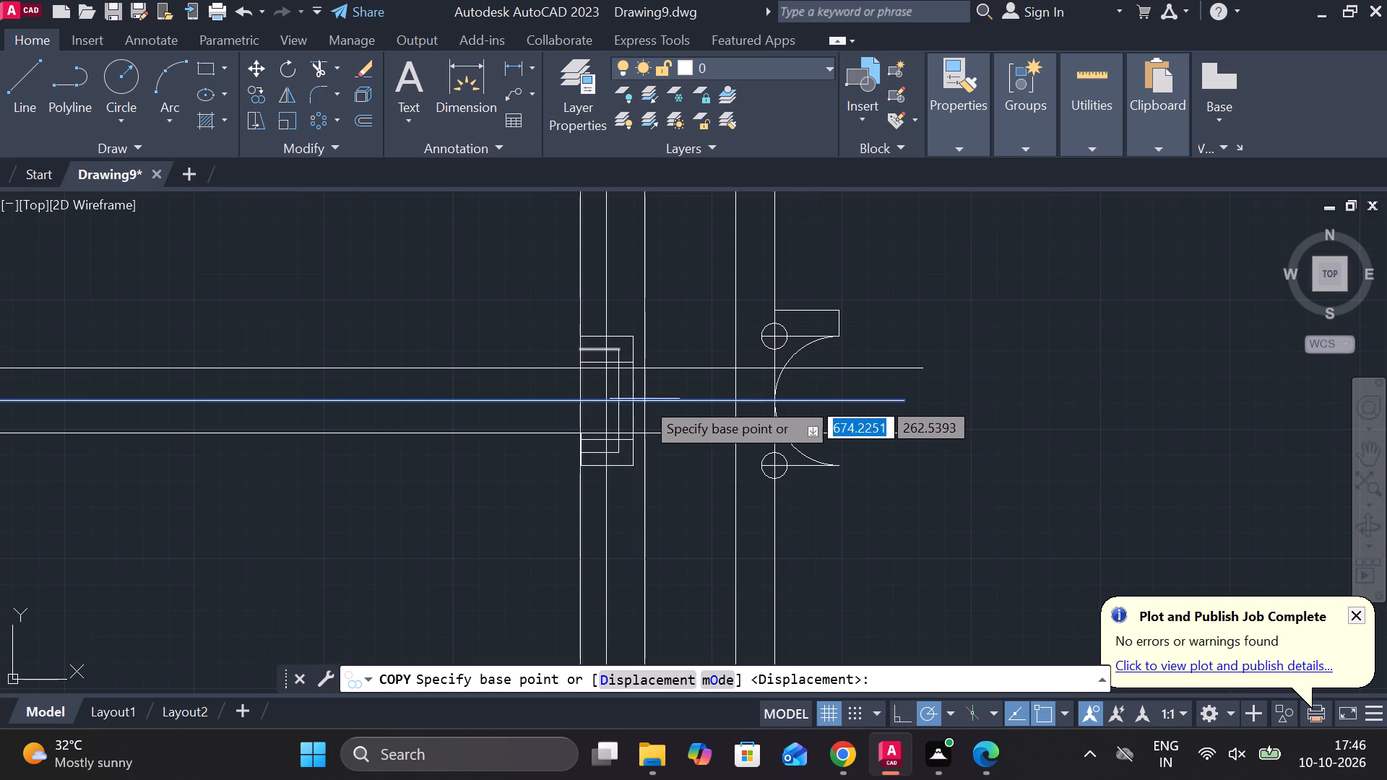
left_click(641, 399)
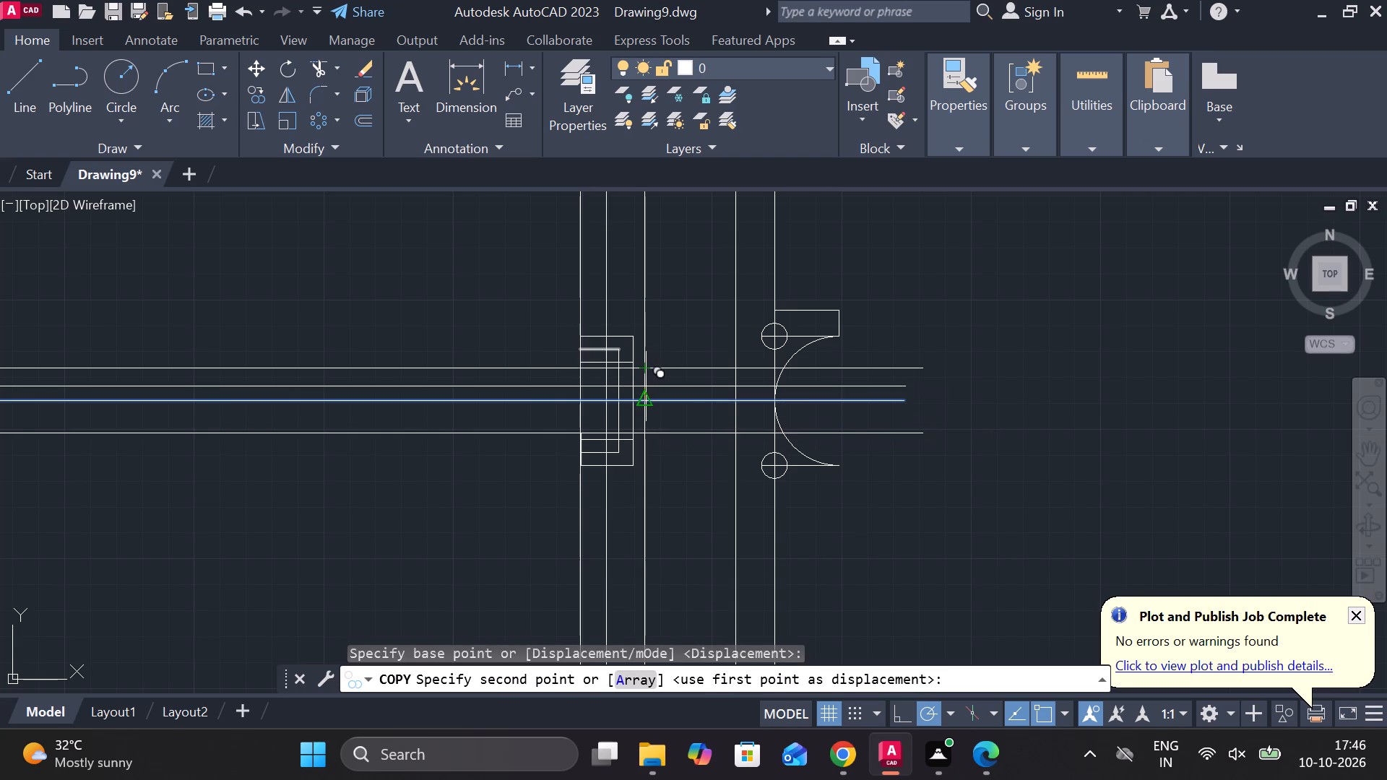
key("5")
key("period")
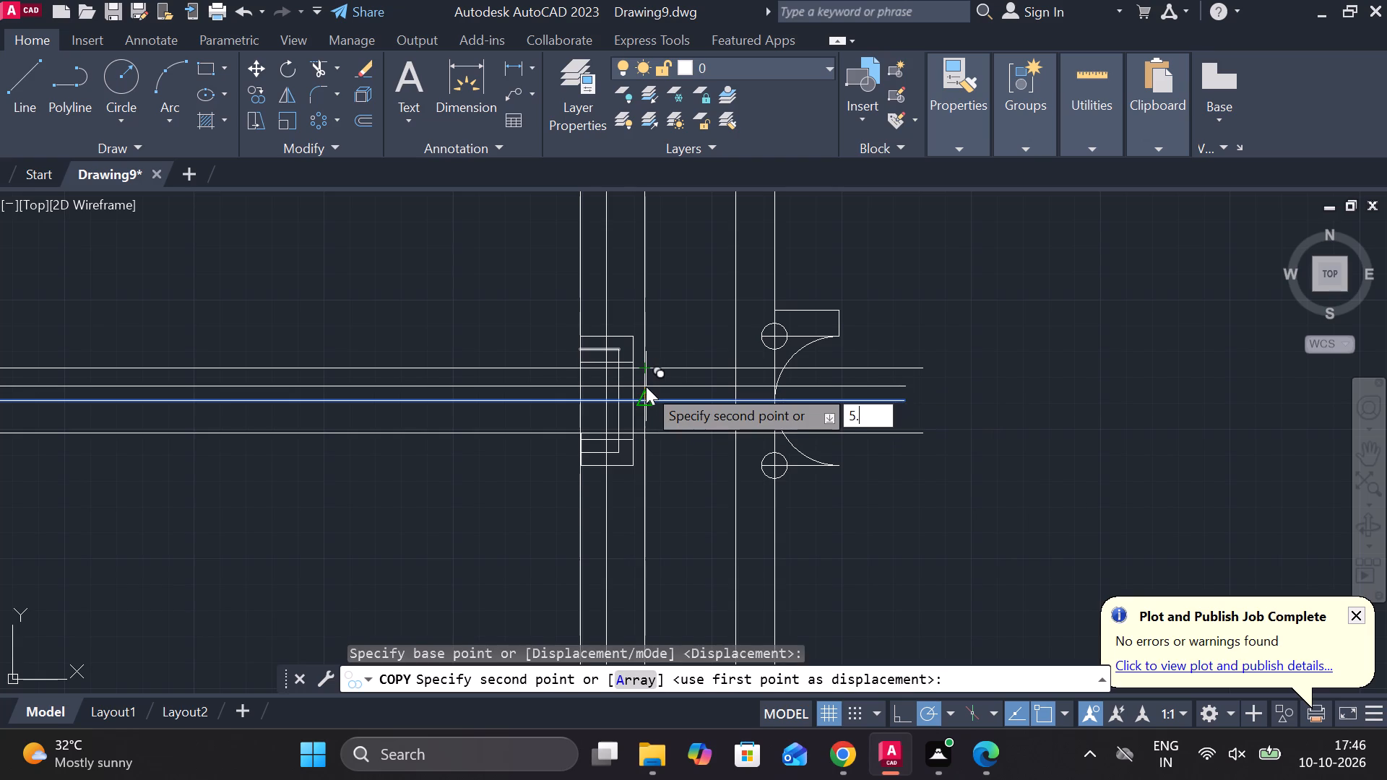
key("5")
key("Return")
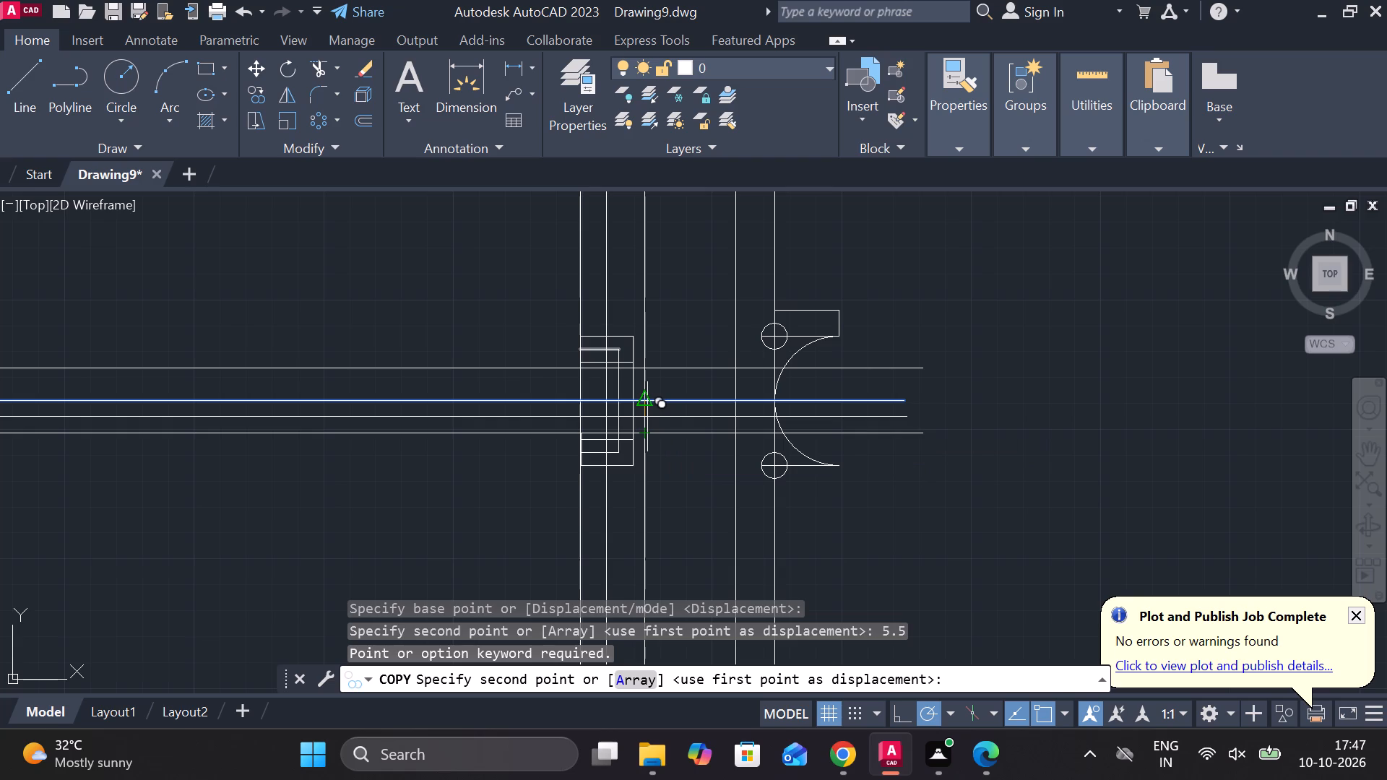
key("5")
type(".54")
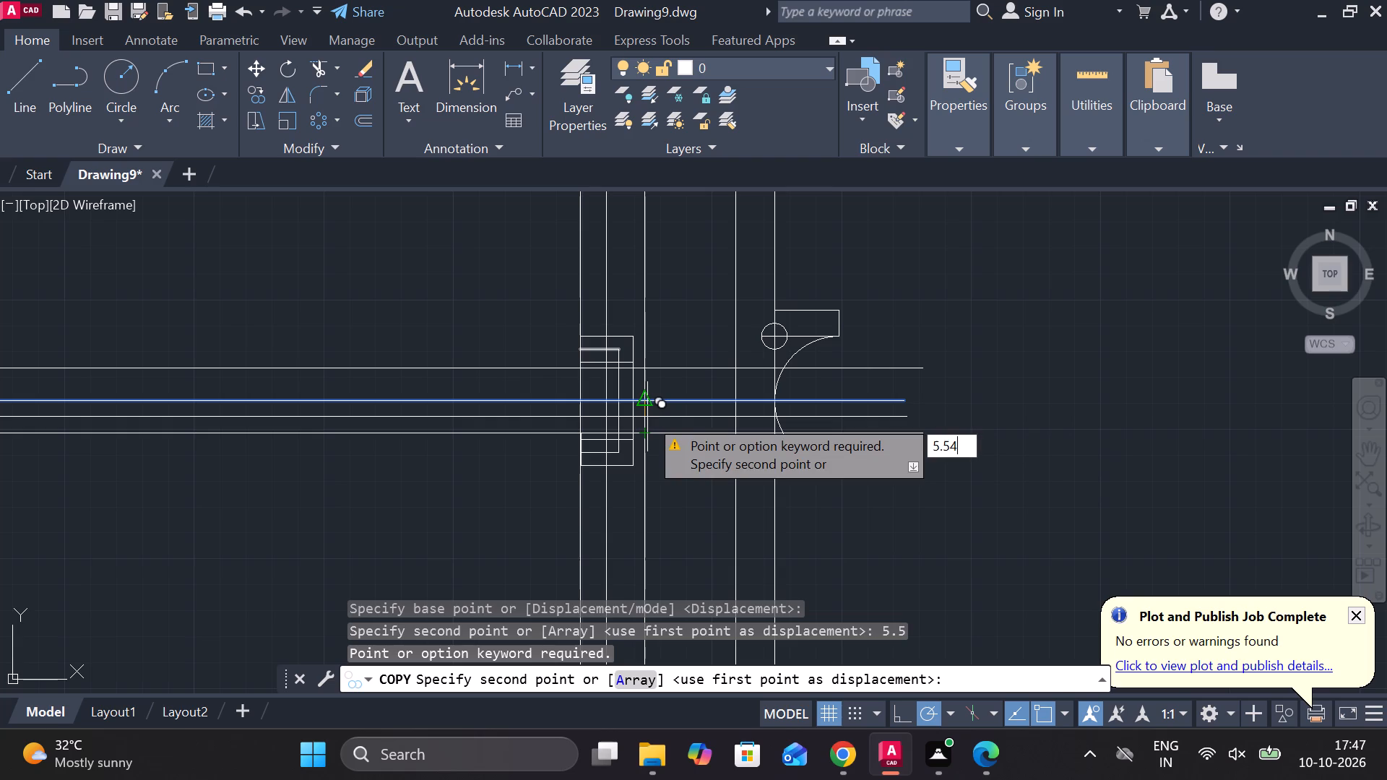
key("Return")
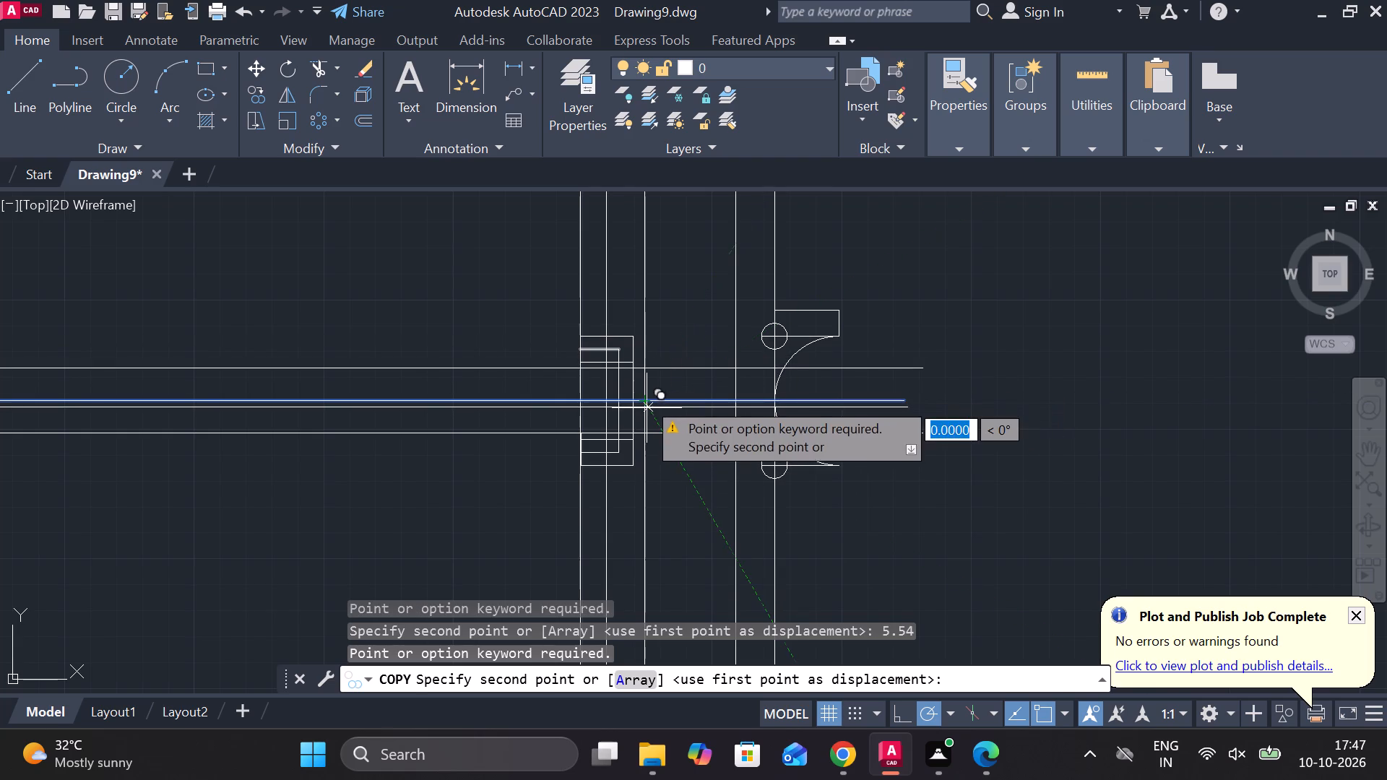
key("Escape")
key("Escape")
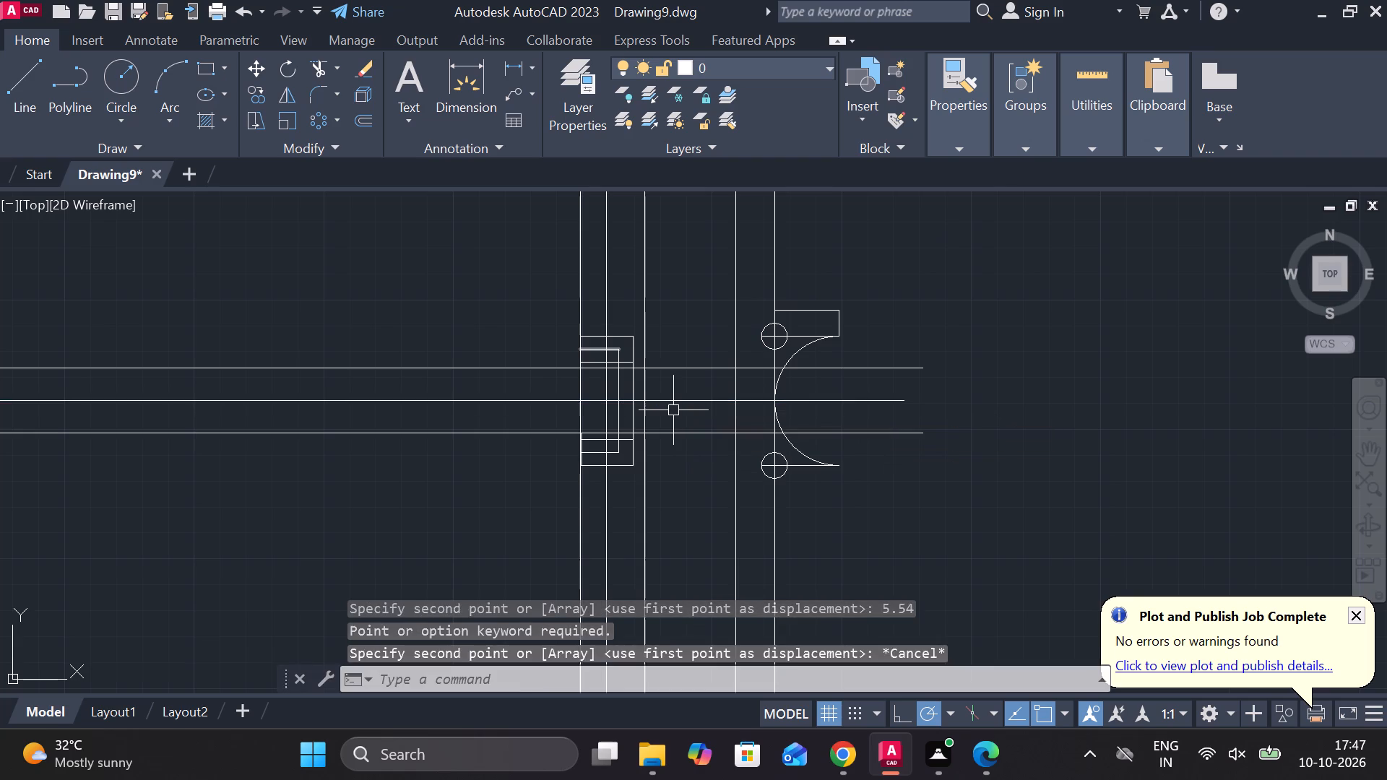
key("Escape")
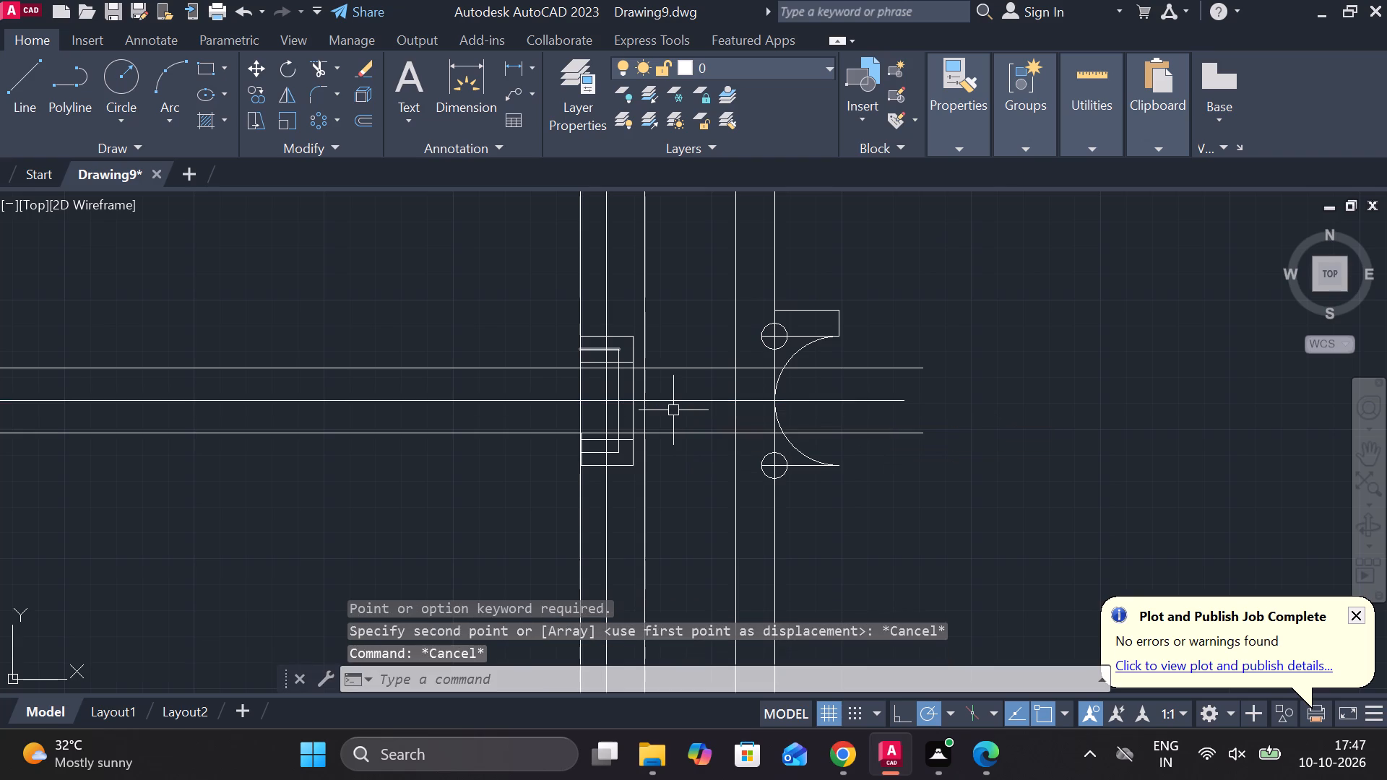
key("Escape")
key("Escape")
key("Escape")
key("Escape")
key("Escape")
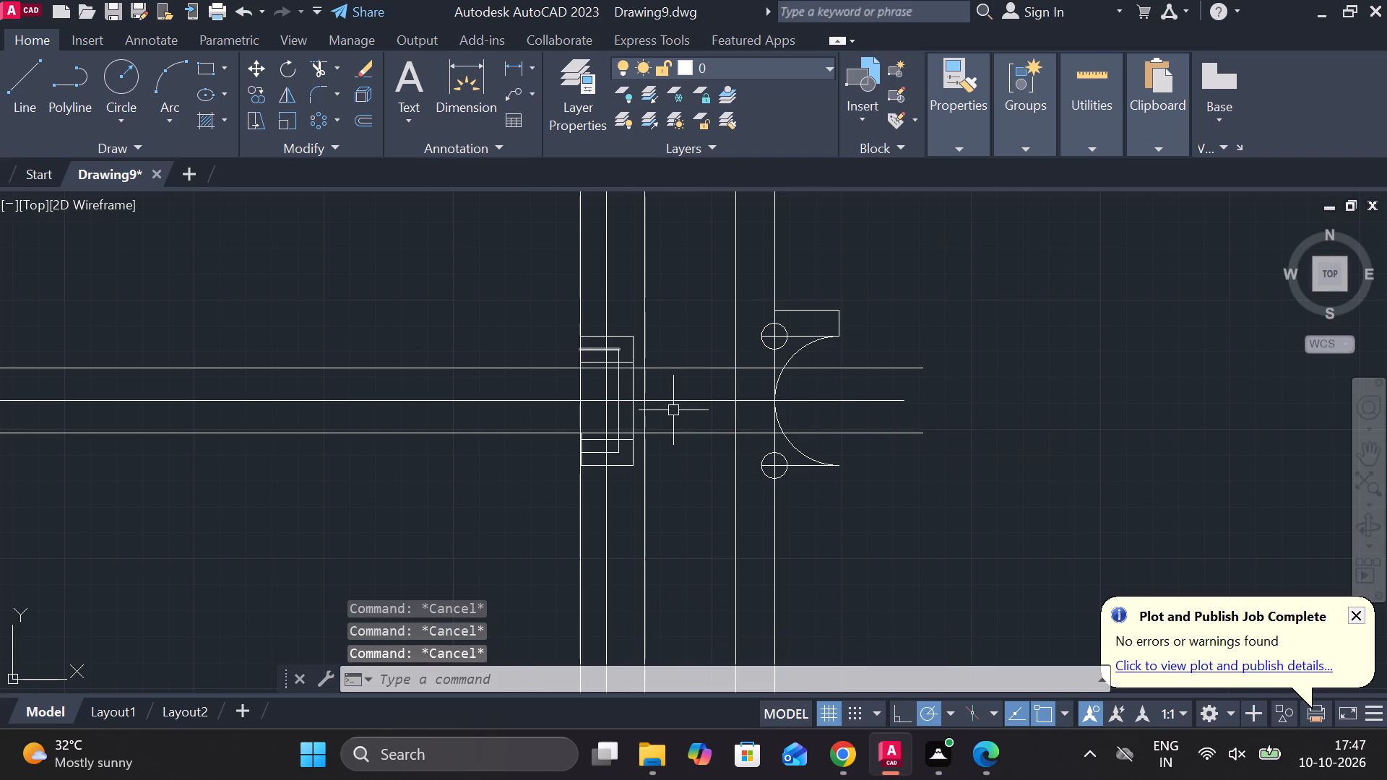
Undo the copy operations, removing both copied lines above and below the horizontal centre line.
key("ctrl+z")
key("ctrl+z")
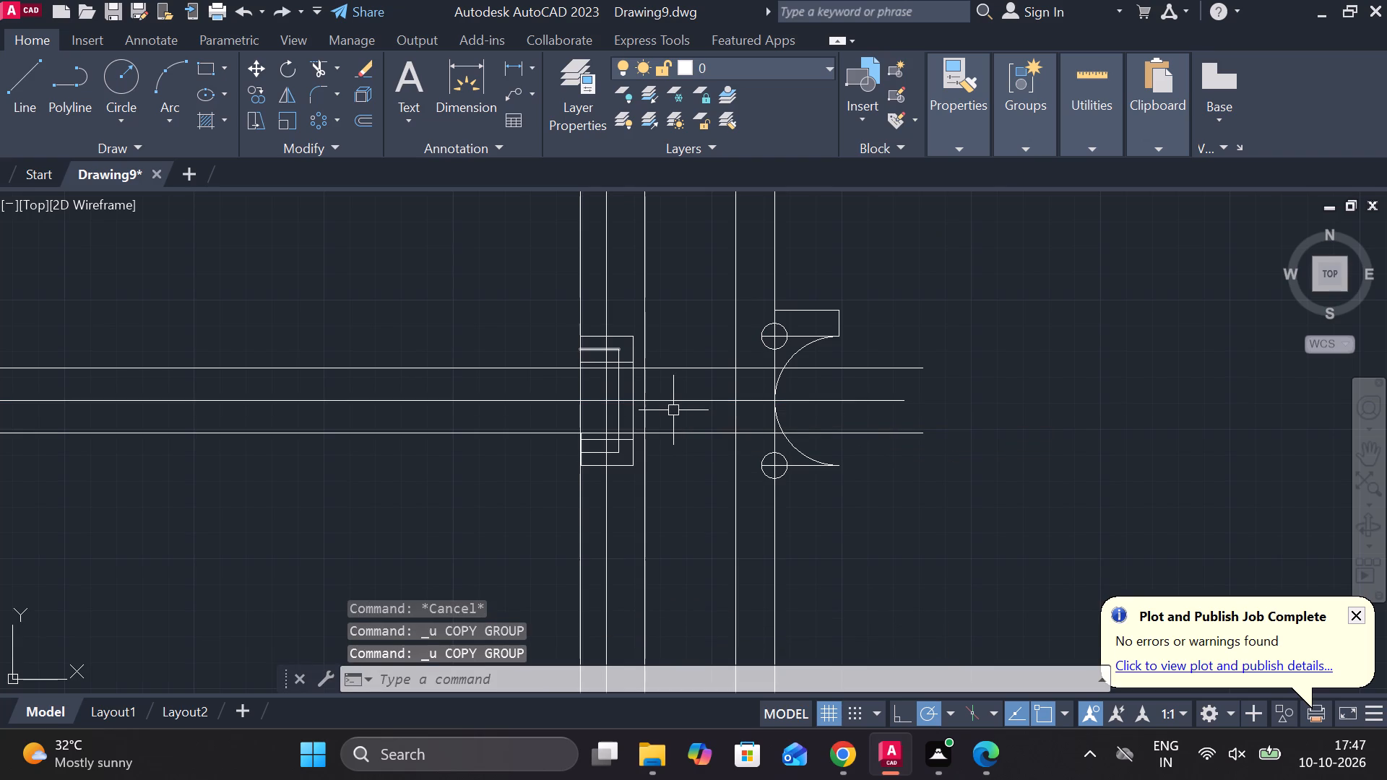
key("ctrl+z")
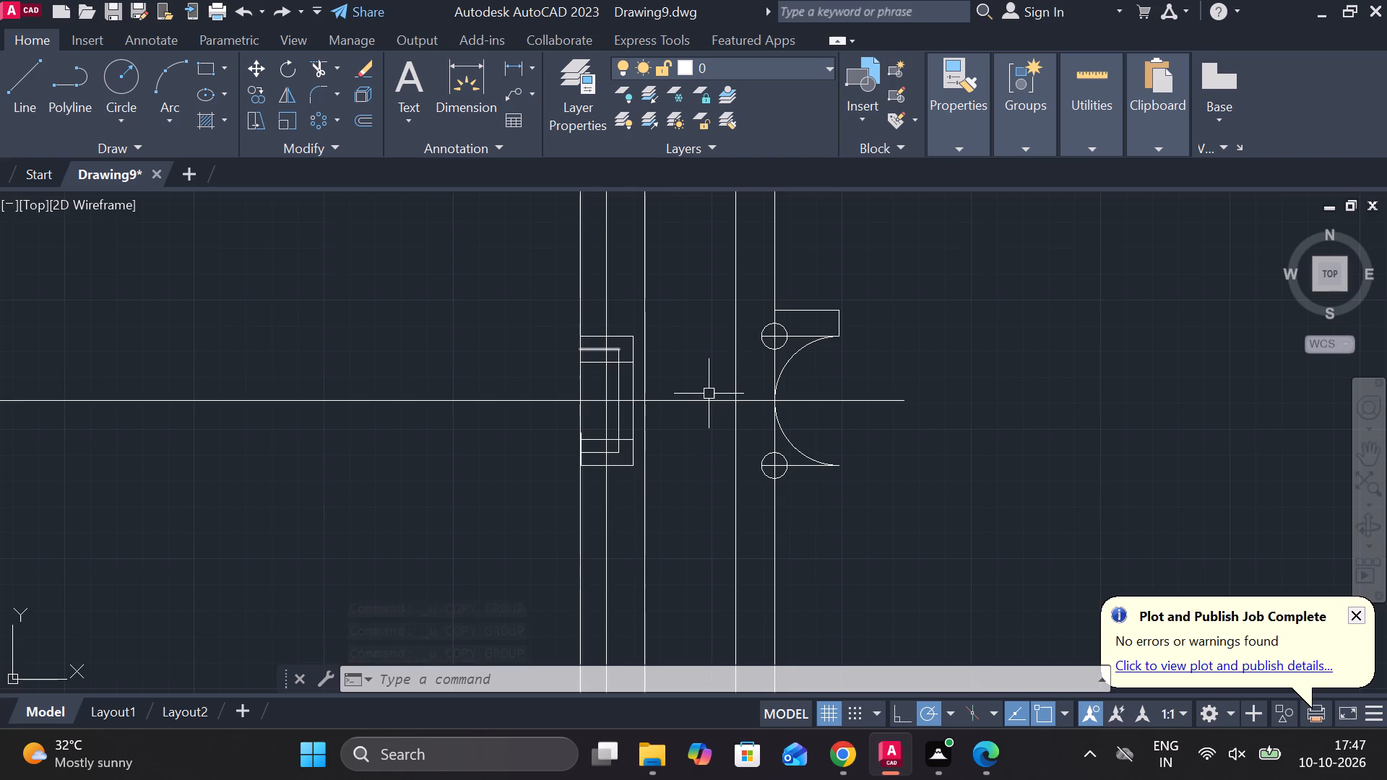
Copy the horizontal centre line 14.5 units straight up, with the base point on it between the vertical lines.
left_click(688, 399)
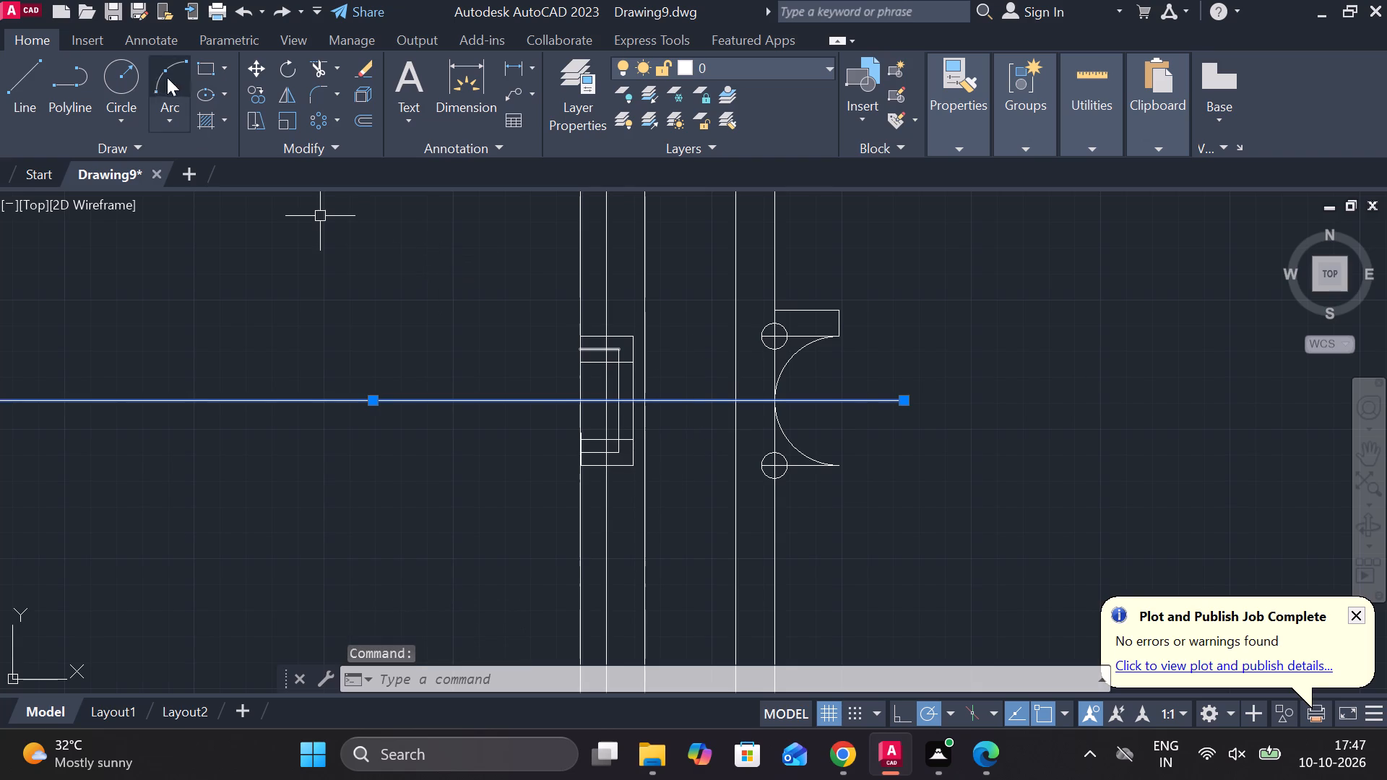
left_click(259, 95)
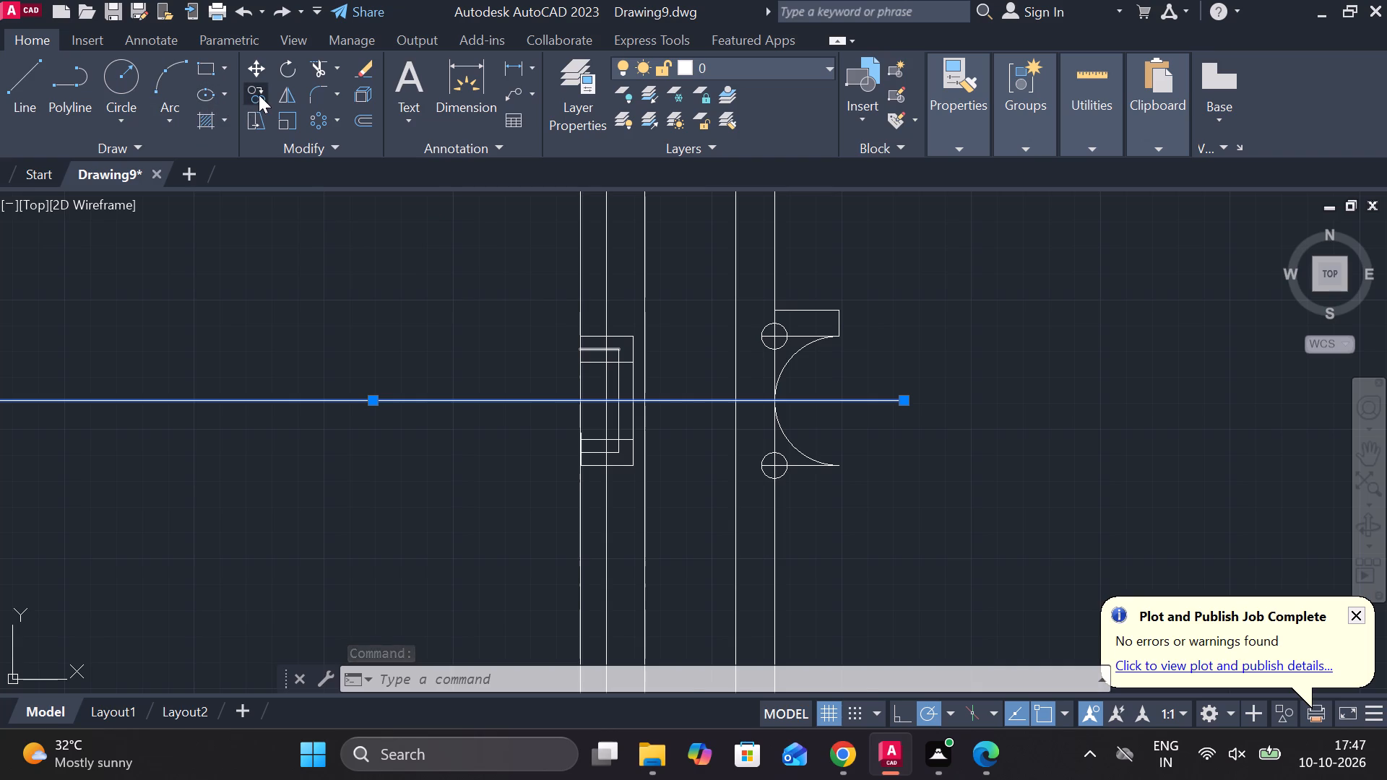
left_click(691, 402)
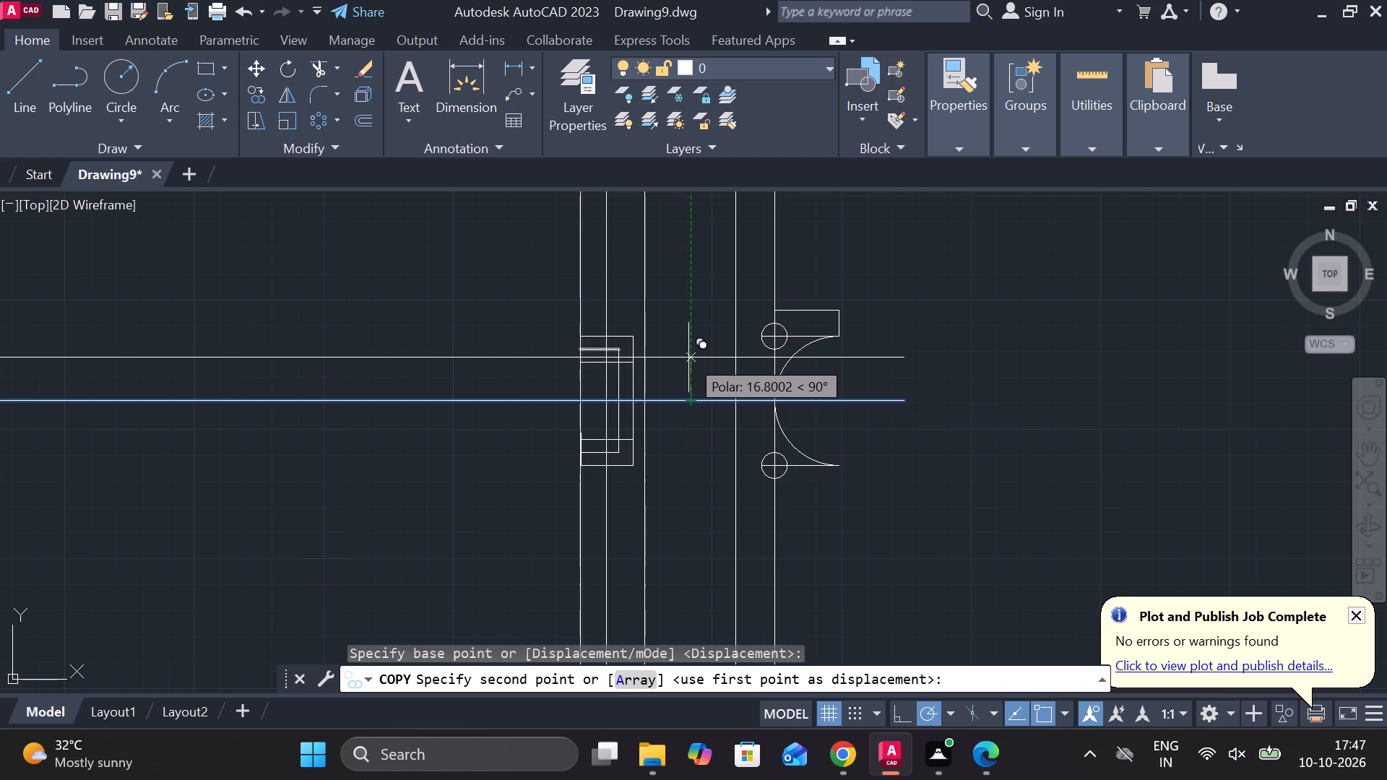
key("1")
key("4")
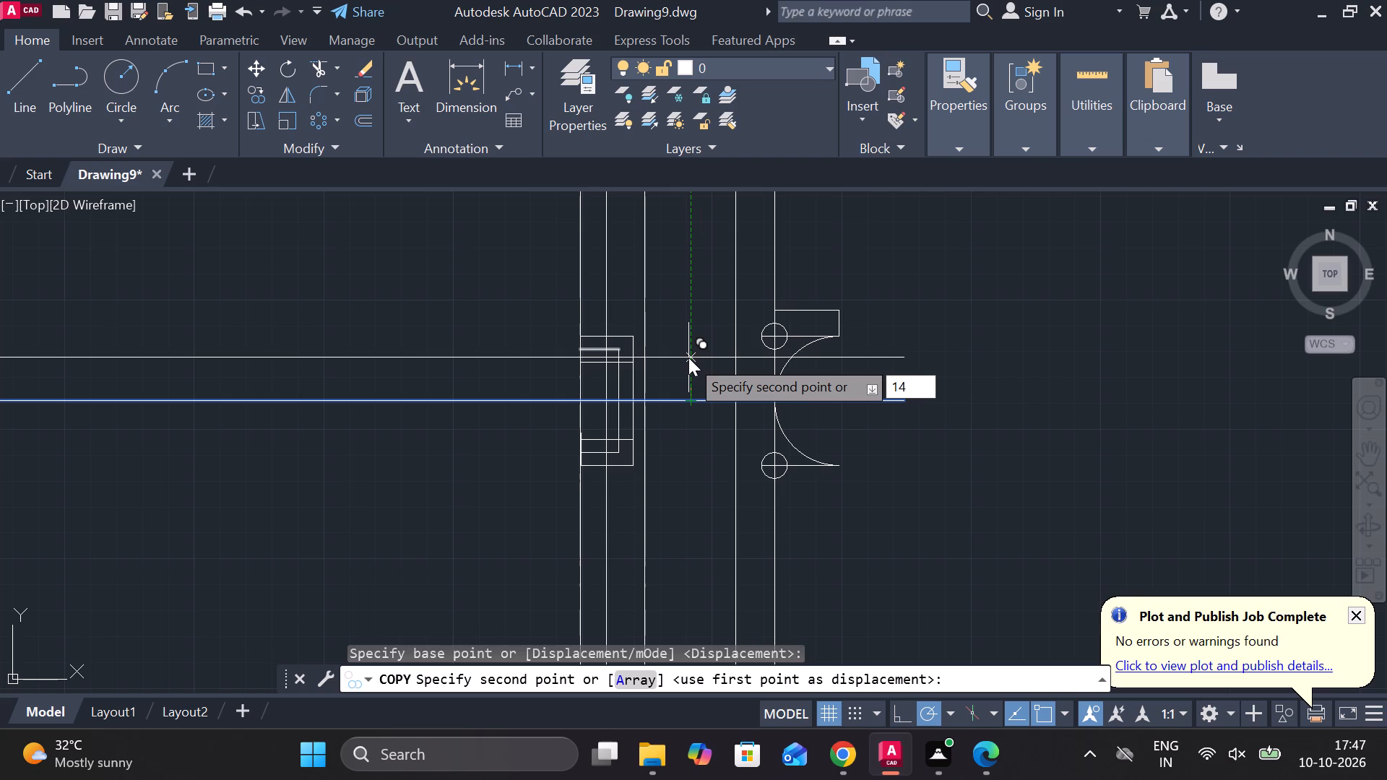
key("period")
key("5")
key("Return")
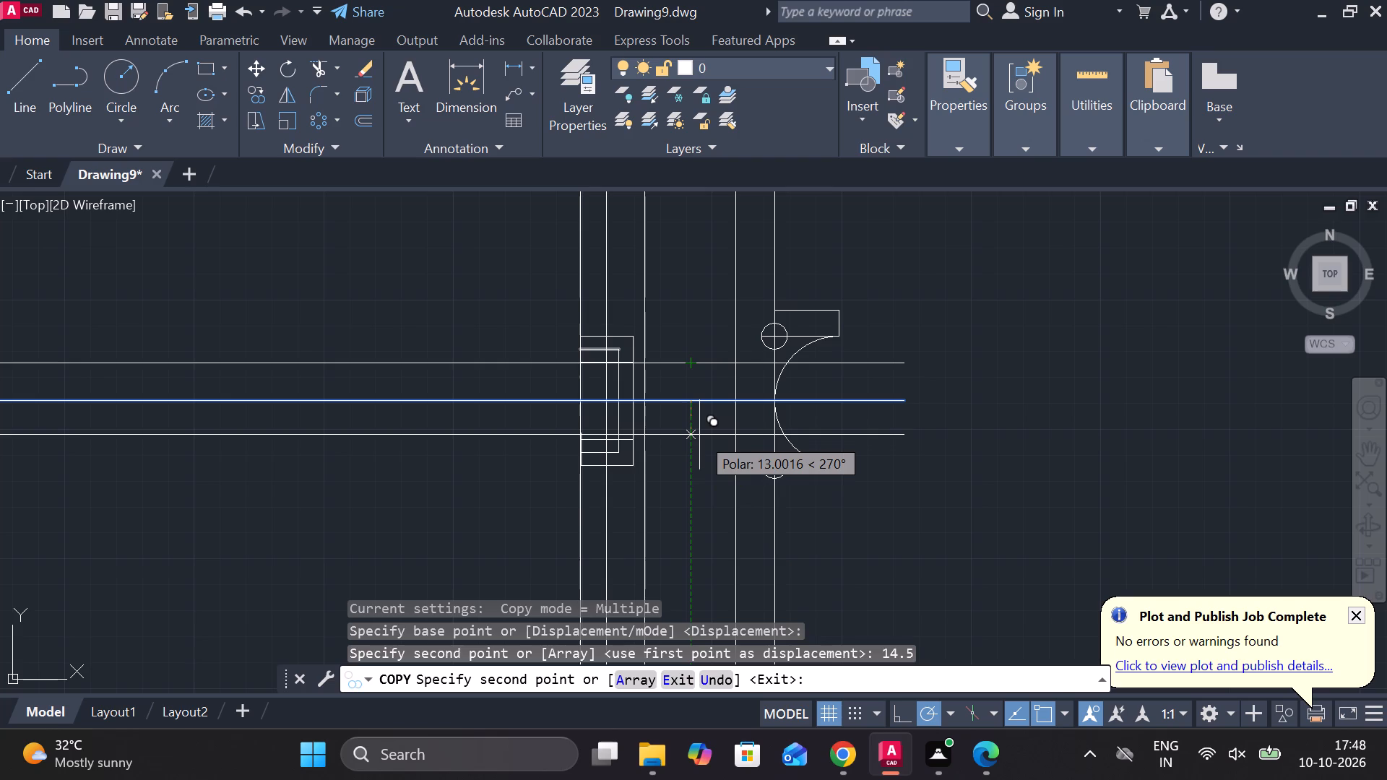
Copy the horizontal centre line 14.5 units straight down from the same base point and finish the copy.
key("1")
key("4")
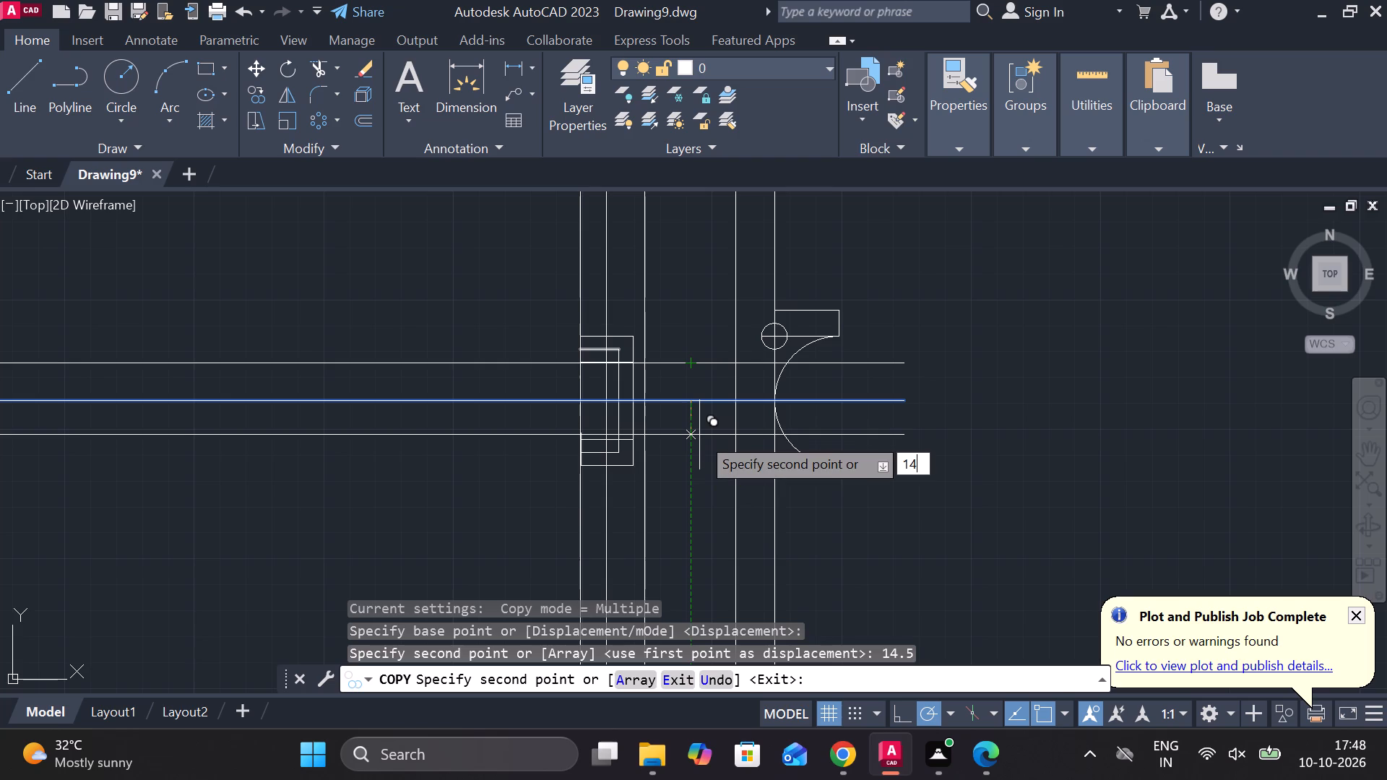
key("apostrophe")
key("BackSpace")
key("period")
key("5")
key("Return")
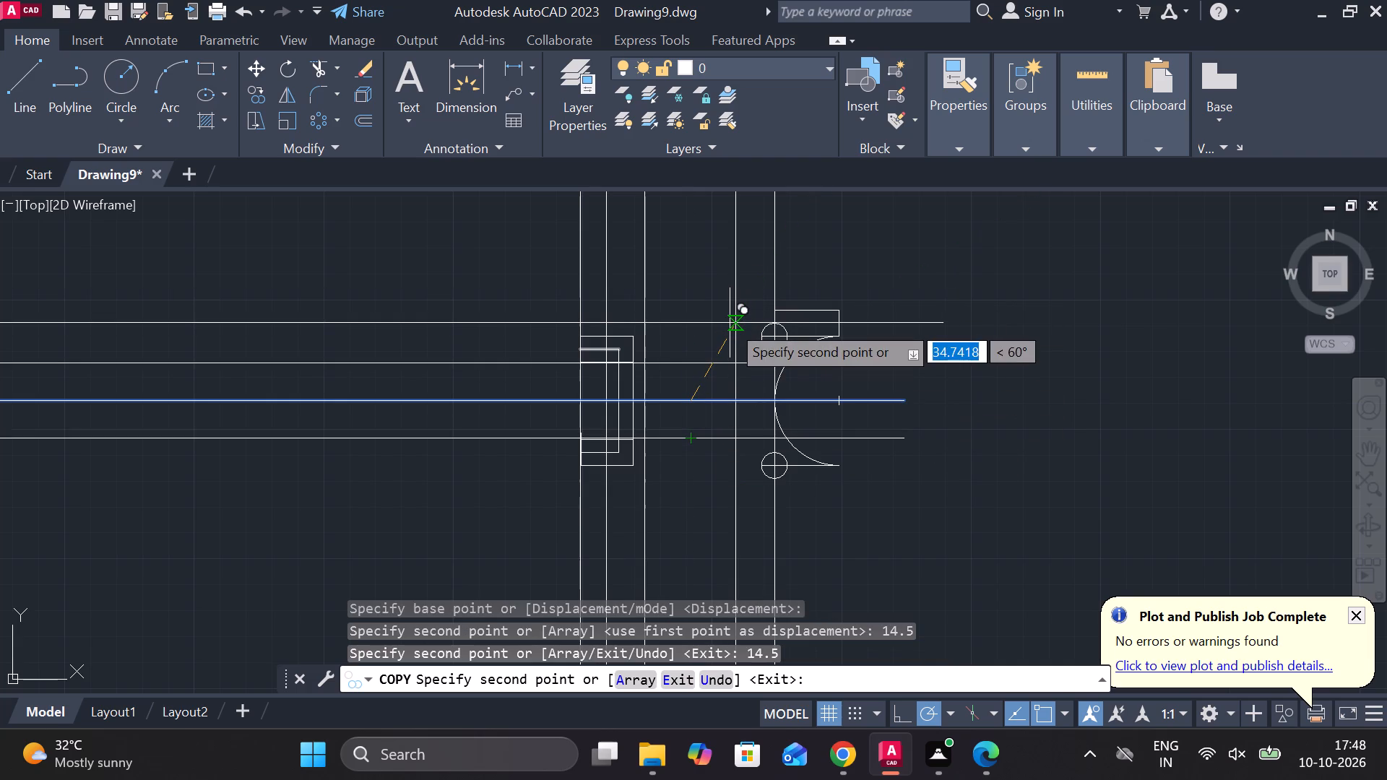
key("Escape")
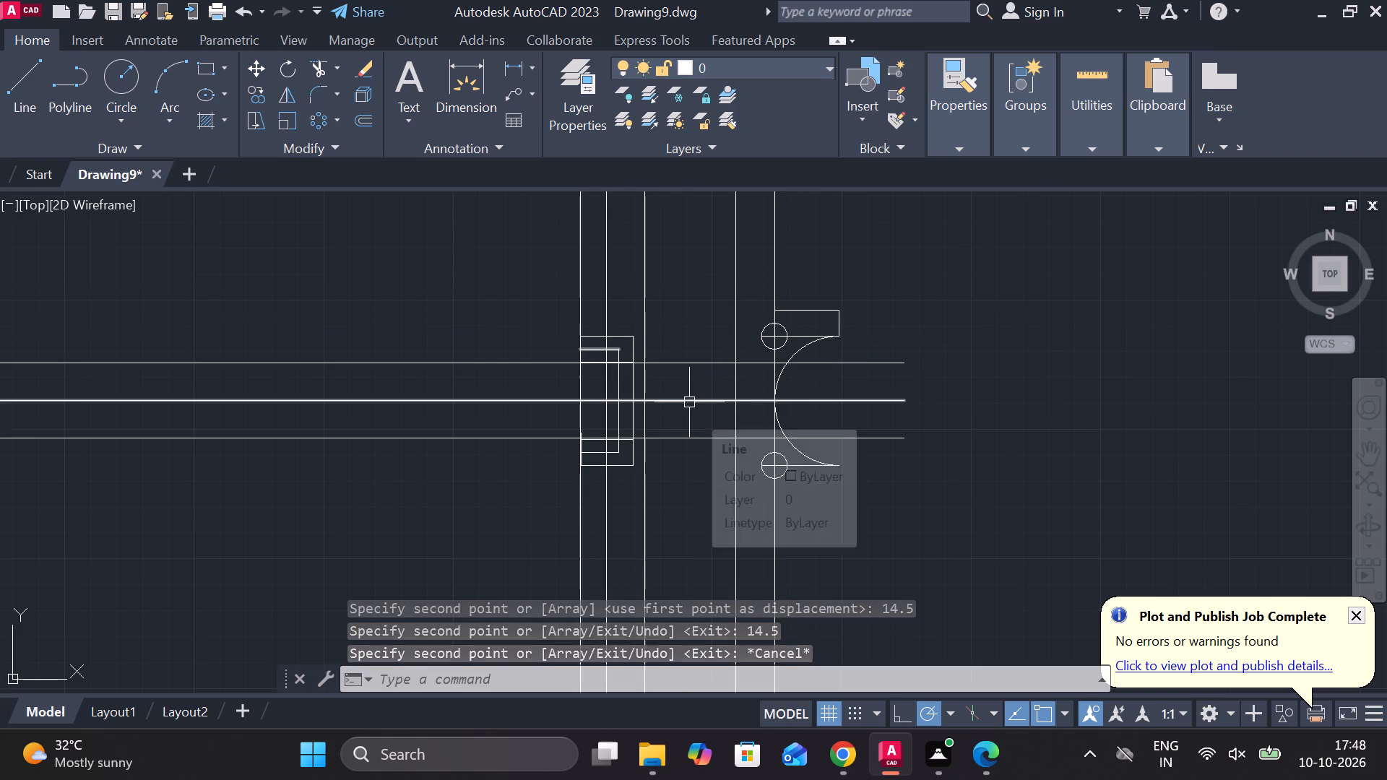
Copy the horizontal centre line 5.5 units up and 5.5 units down, with the base point on it between the vertical lines.
left_click(689, 402)
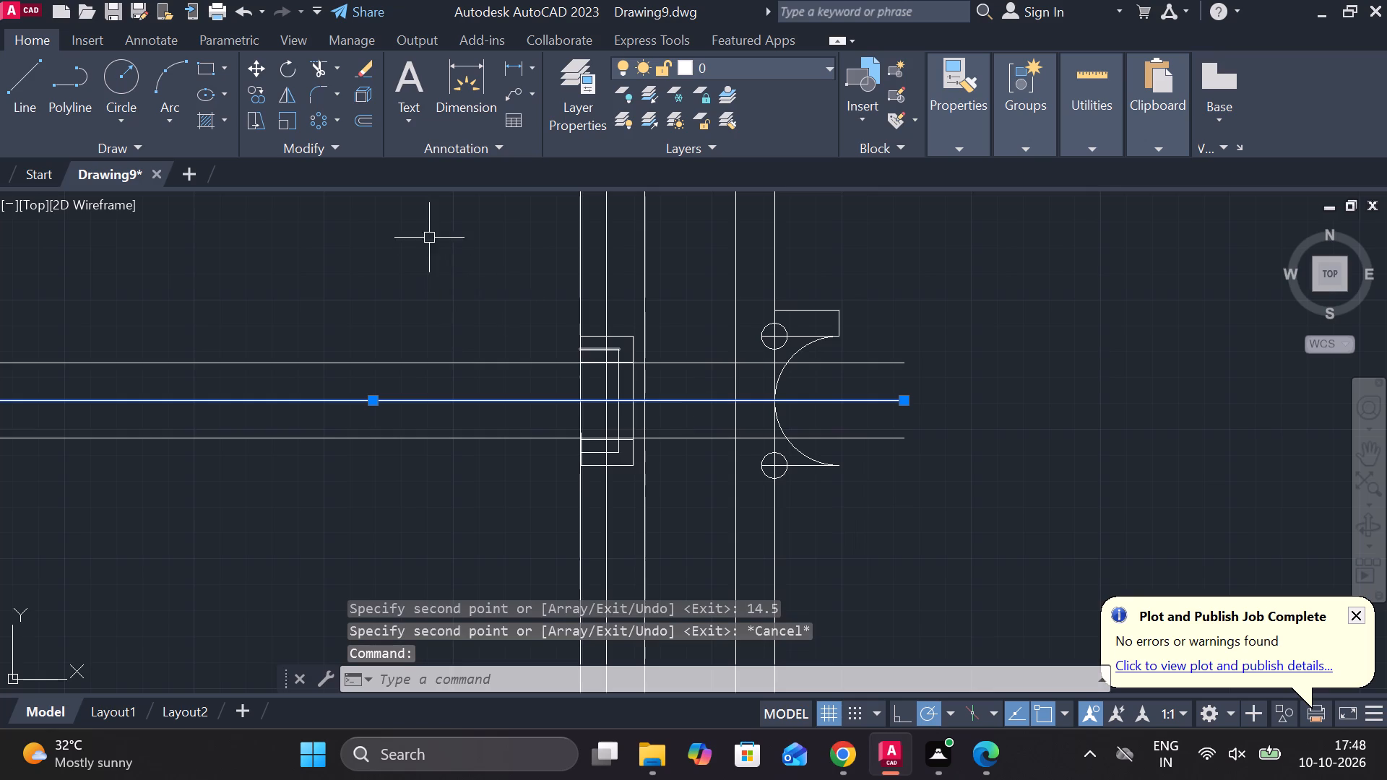
left_click(253, 94)
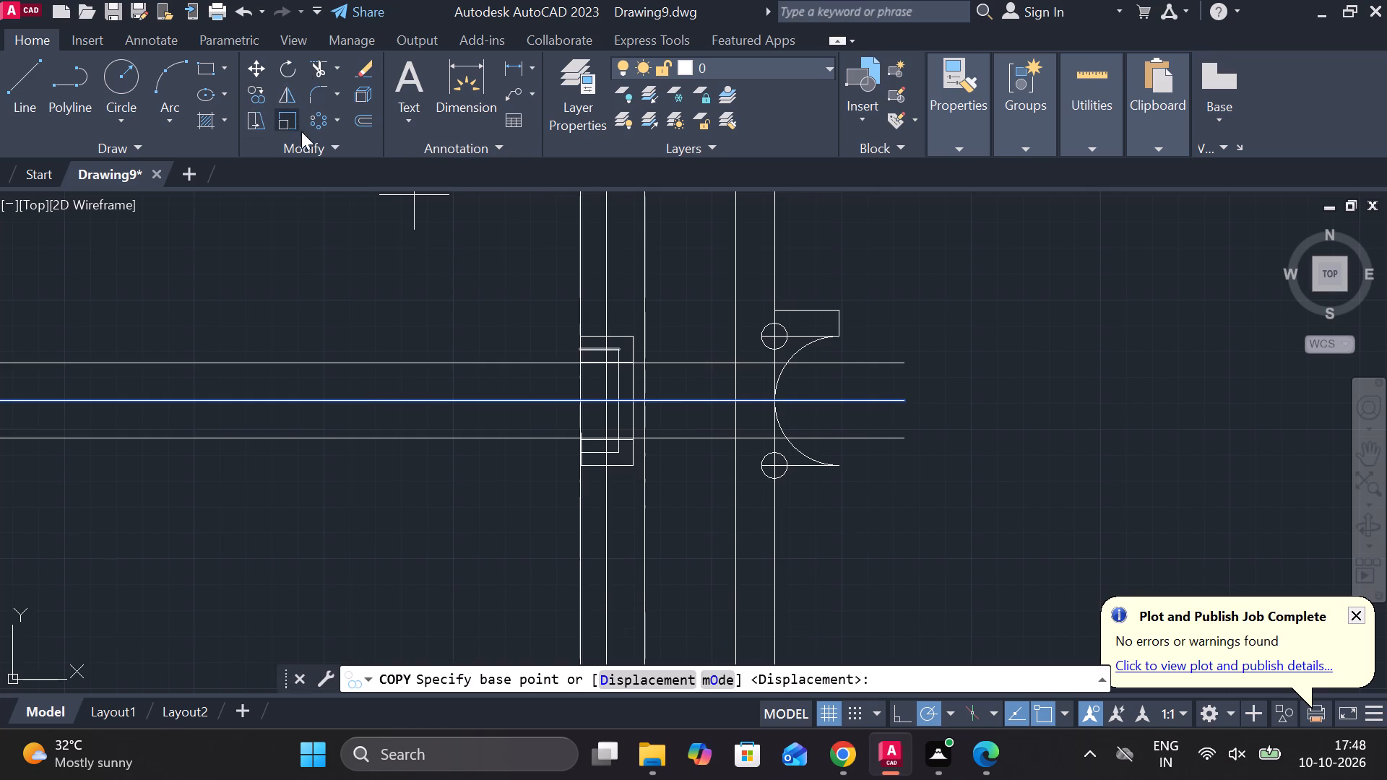
left_click(689, 404)
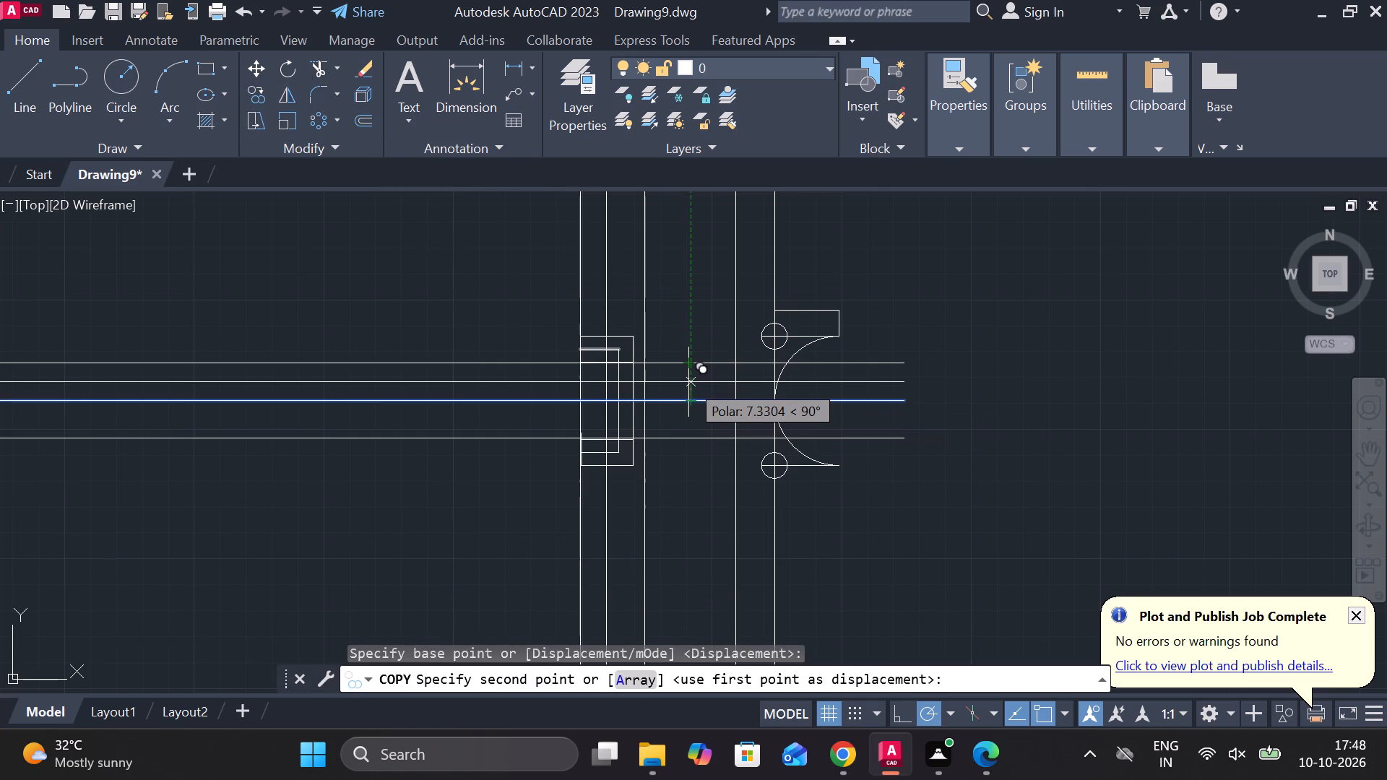
key("5")
type(".5")
key("Return")
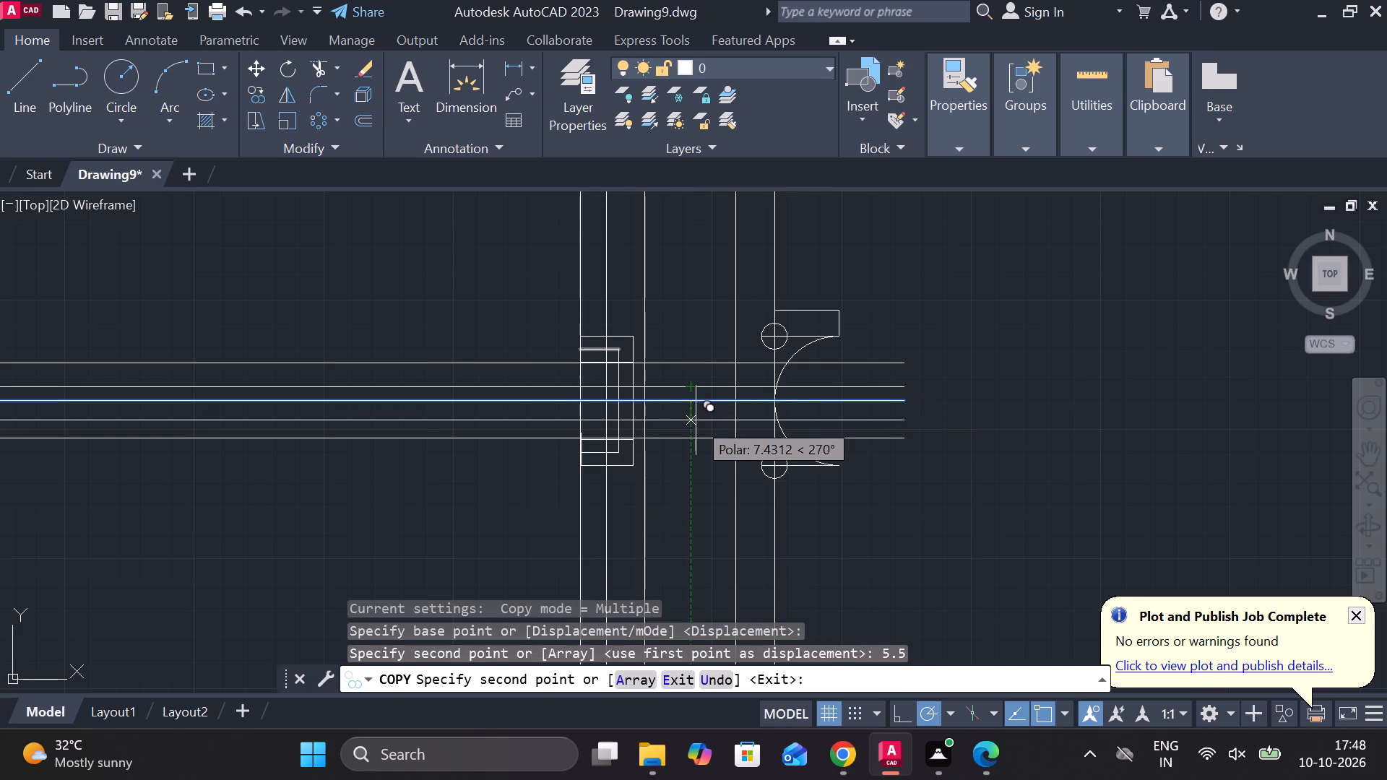
key("5")
type(".5")
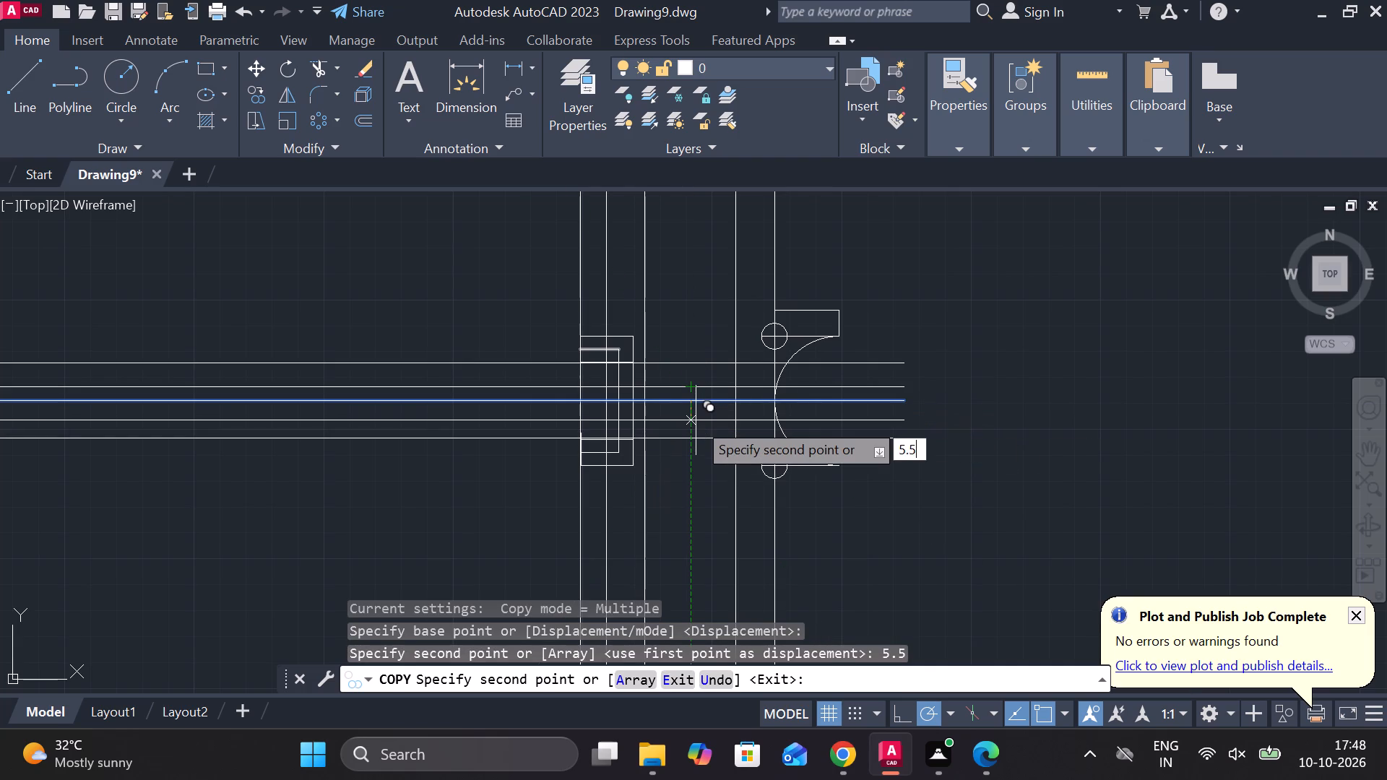
key("Return")
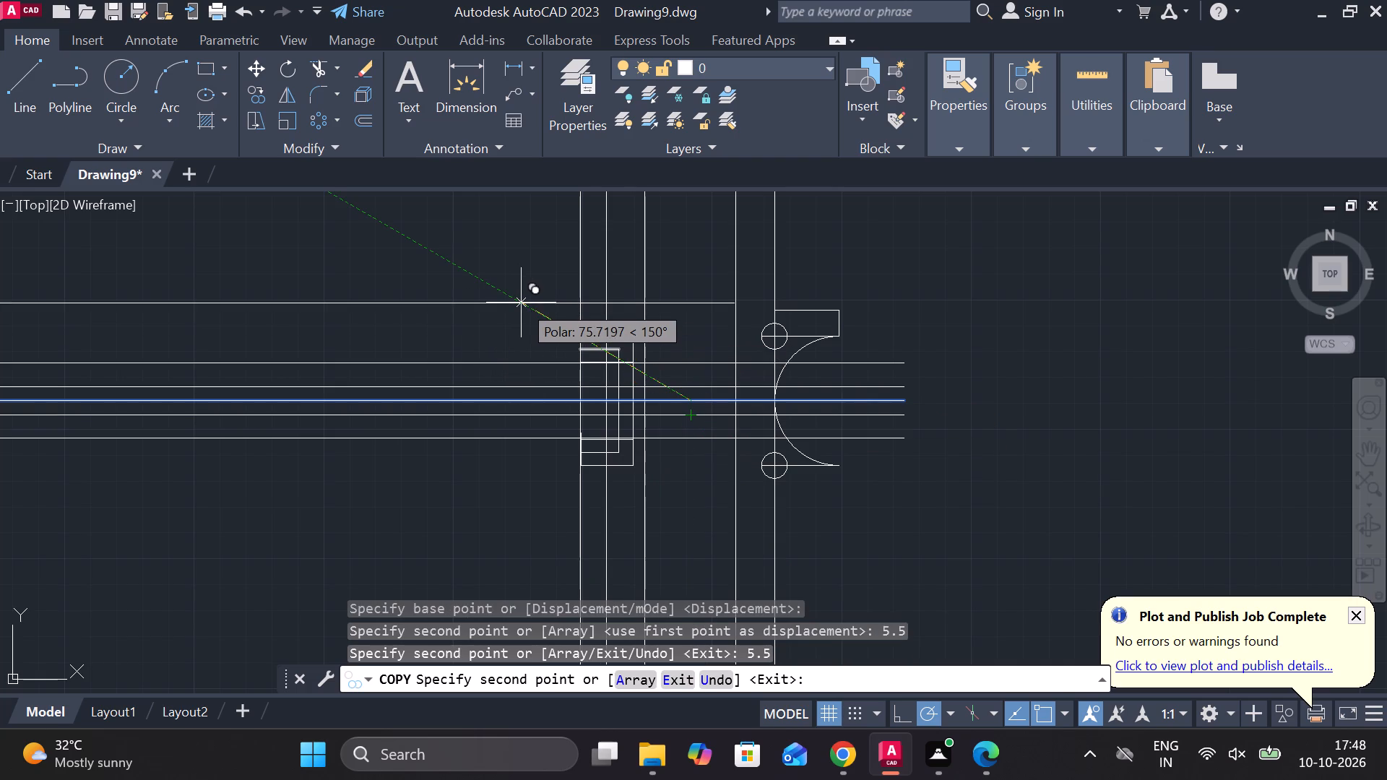
key("Escape")
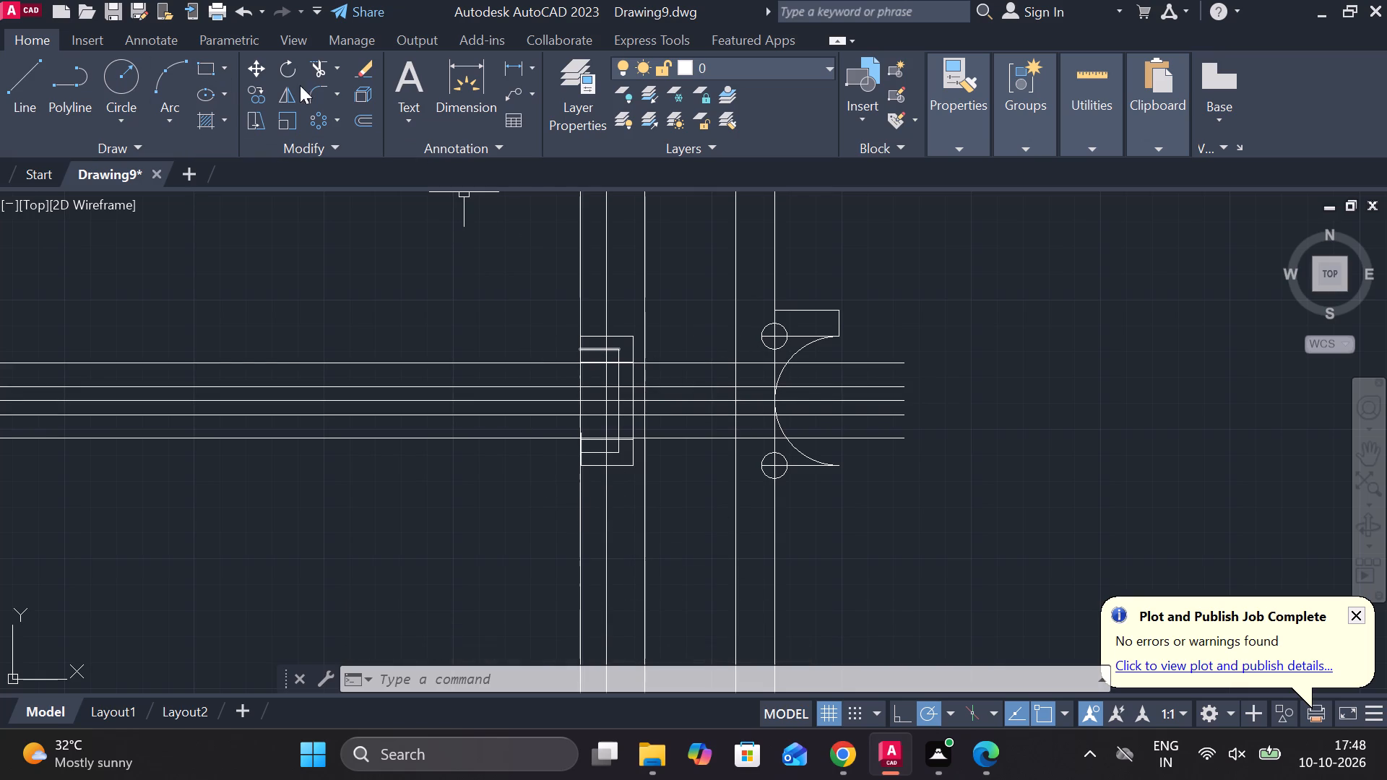
Trim both 5.5-unit offset lines back to the vertical line just before the arc, and trim that vertical below the lower 14.5-unit line.
left_click(323, 65)
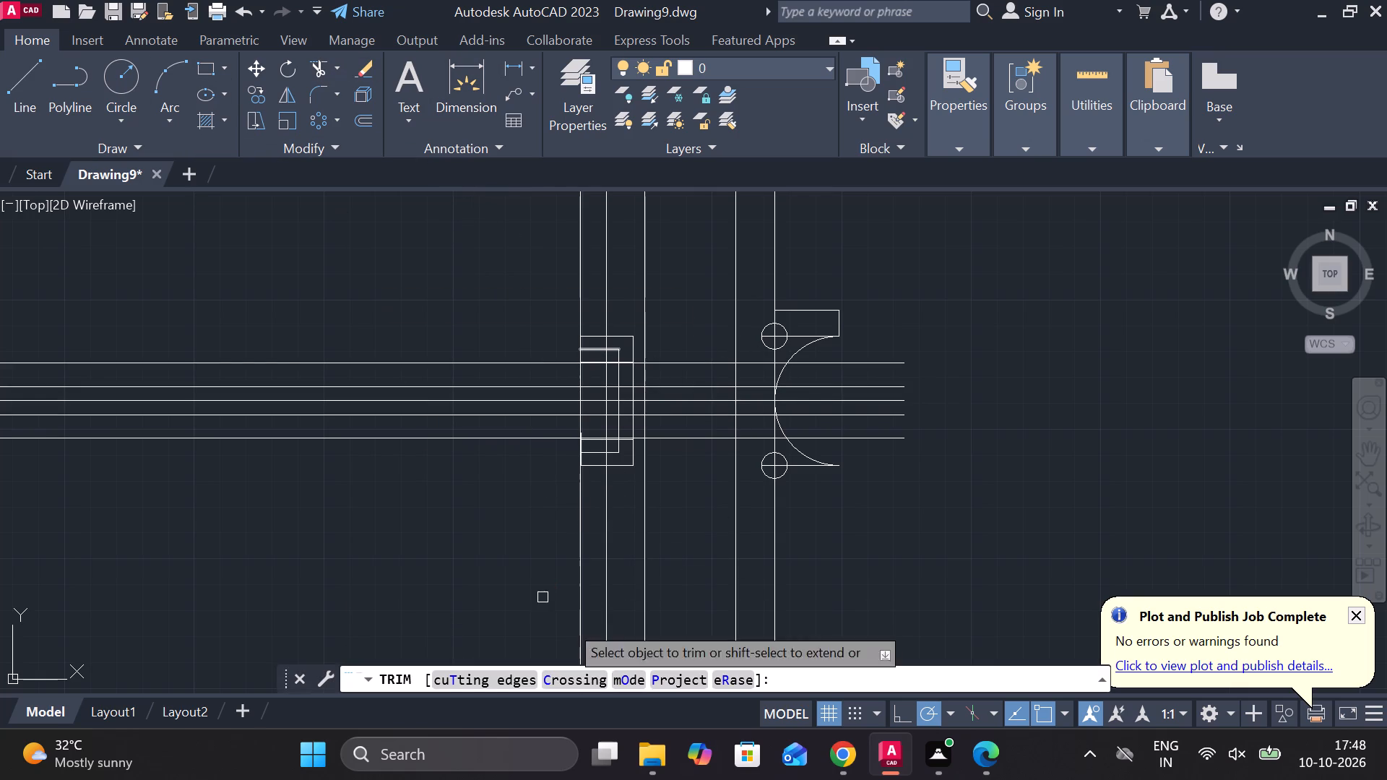
left_click(870, 385)
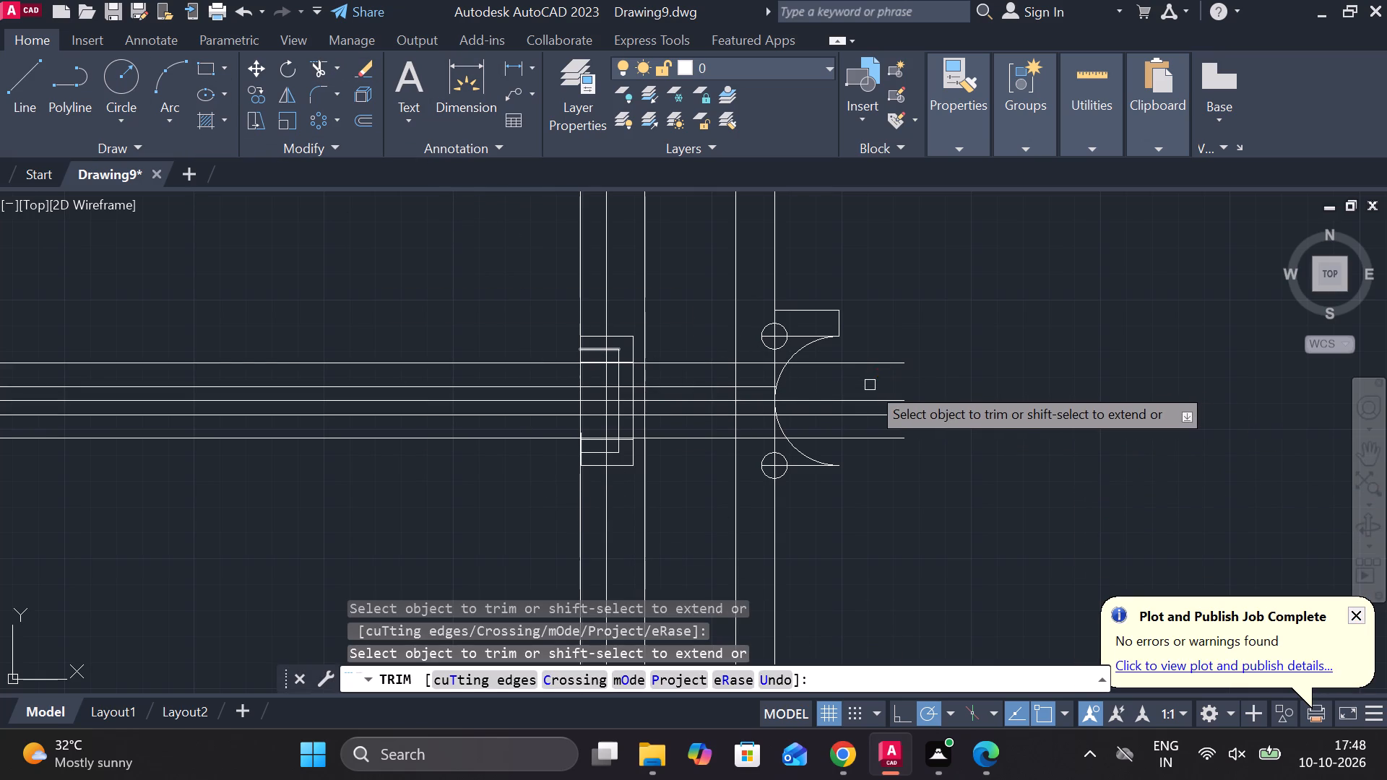
left_click(877, 412)
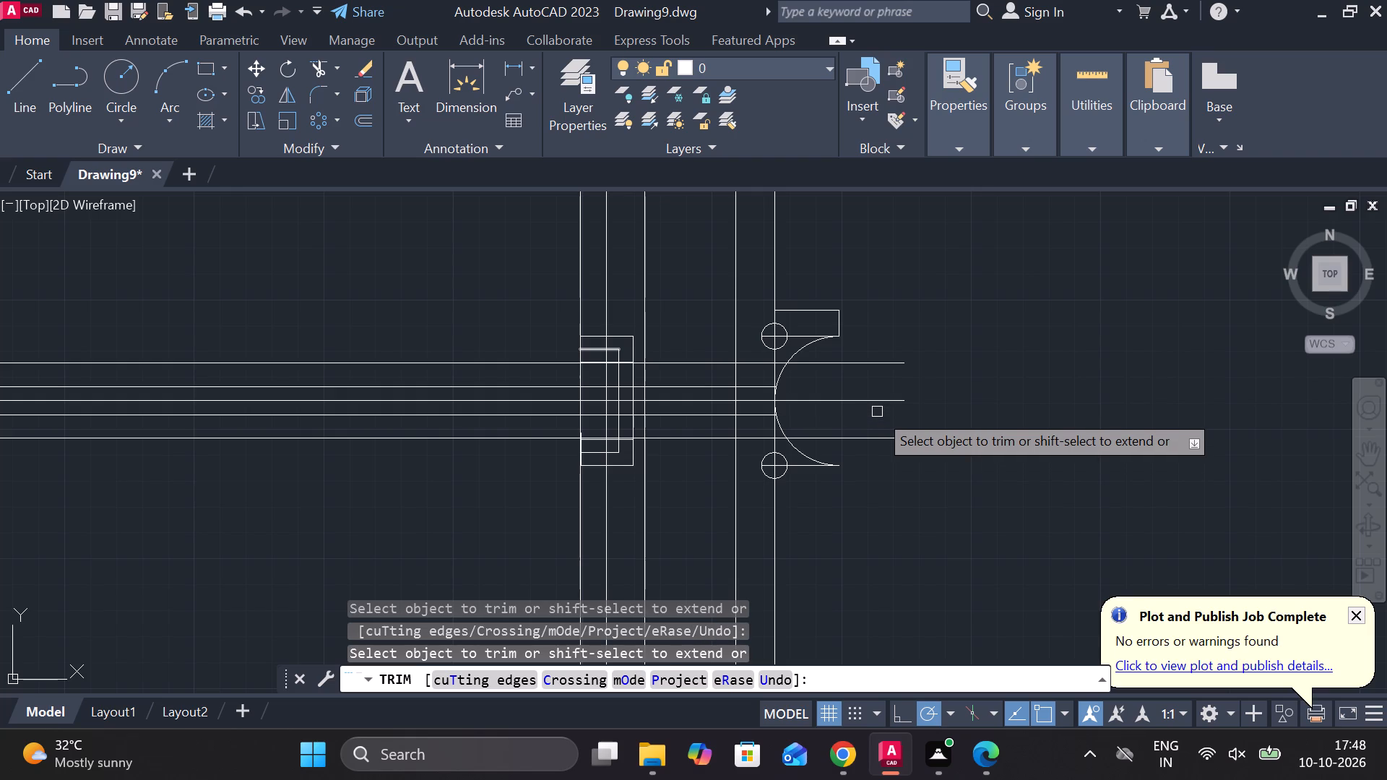
left_click(754, 387)
left_click(756, 416)
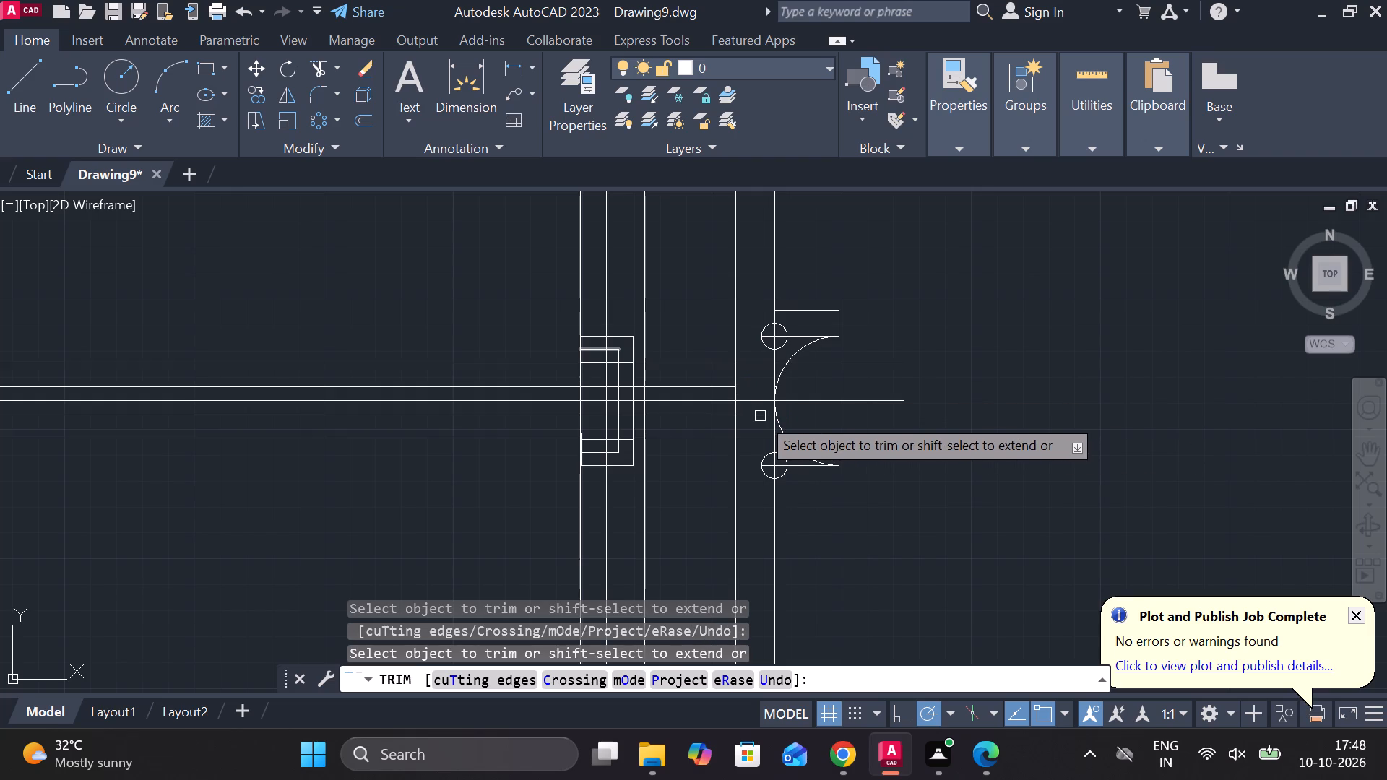
left_click(733, 469)
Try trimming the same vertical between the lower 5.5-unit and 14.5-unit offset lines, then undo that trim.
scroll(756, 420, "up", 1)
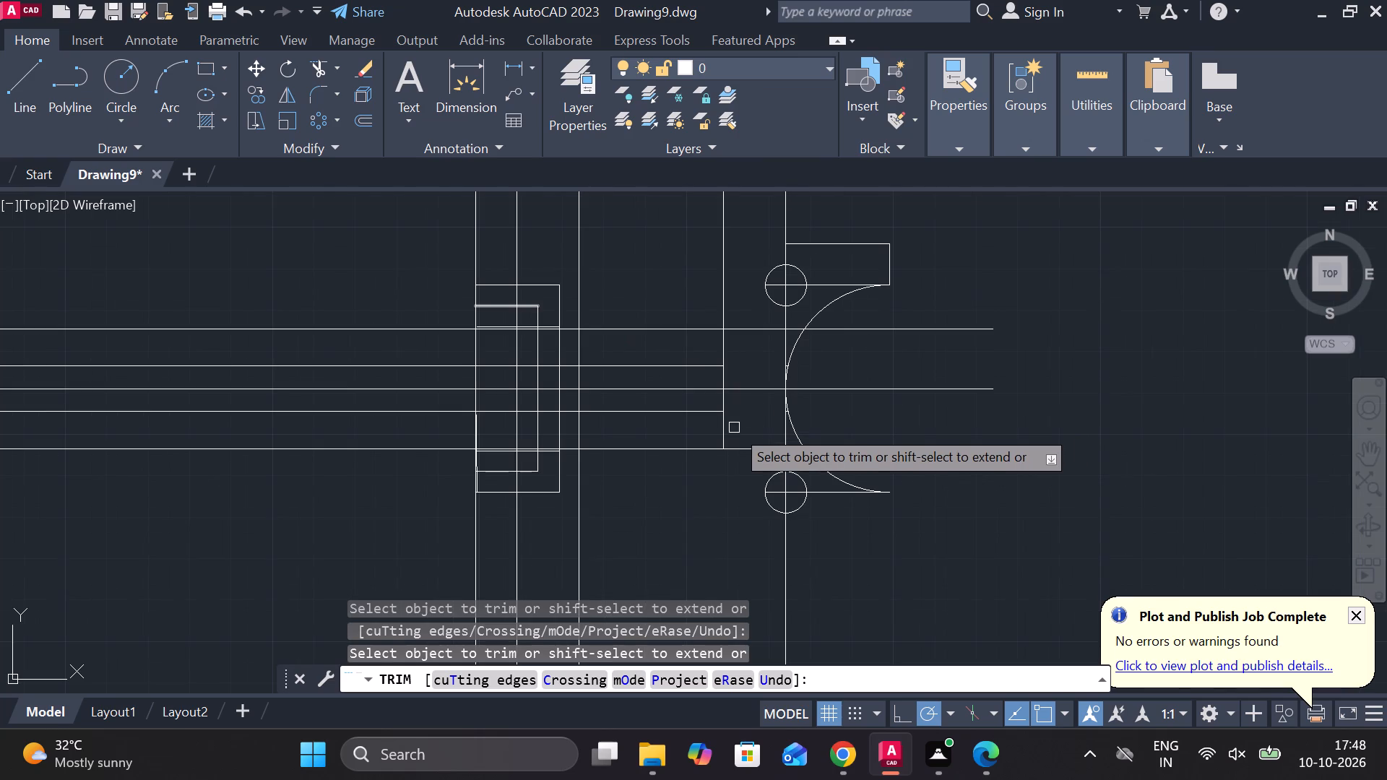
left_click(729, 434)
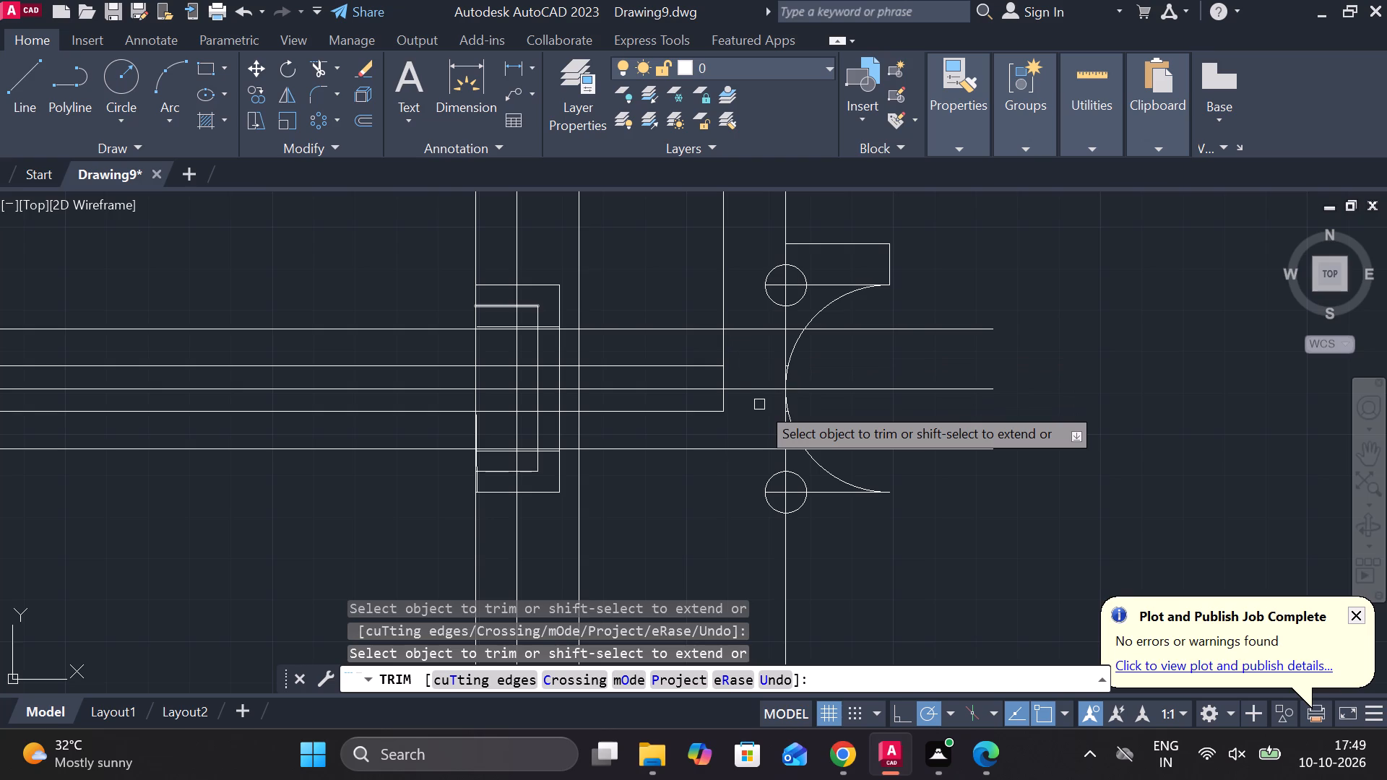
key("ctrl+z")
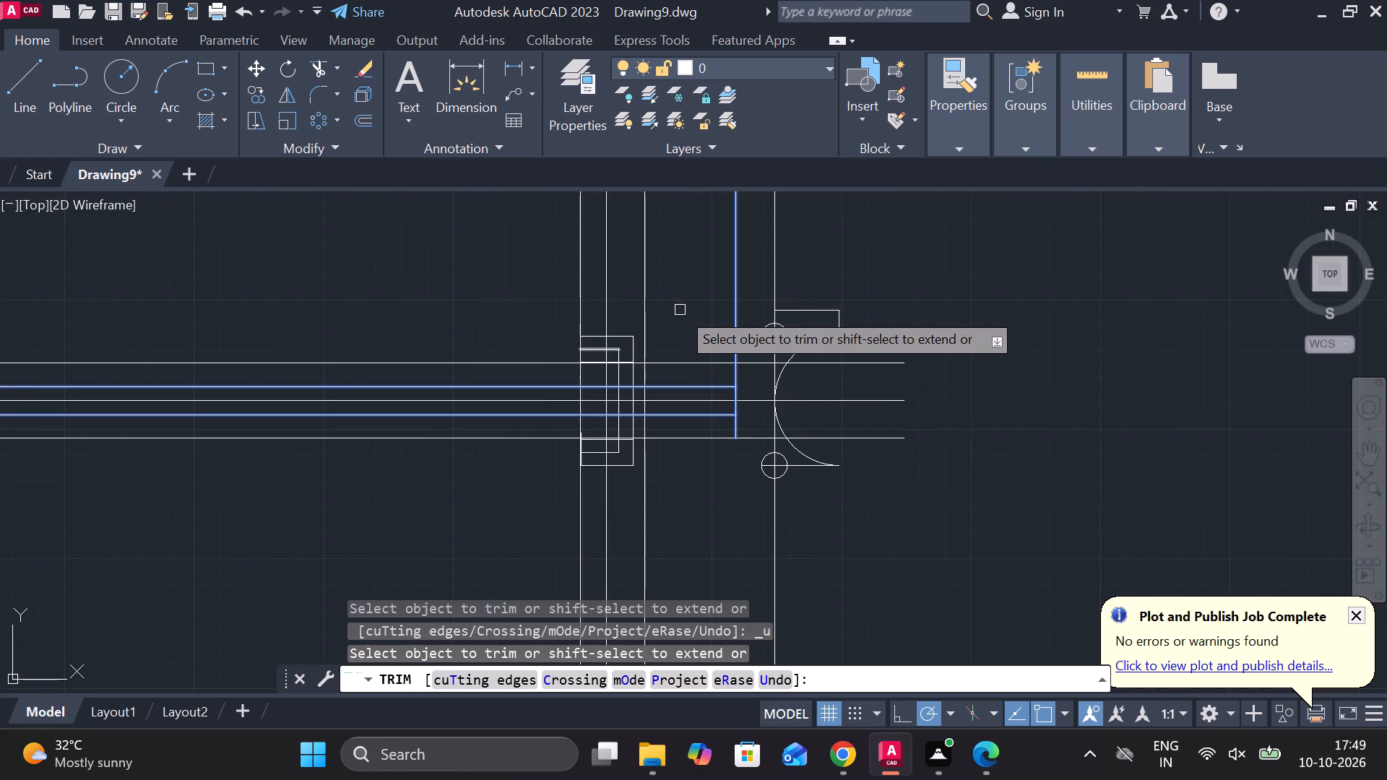
Trim the same vertical above the upper 14.5-unit line, and that line's span between this vertical and its neighbour away from the arc.
scroll(742, 297, "up", 1)
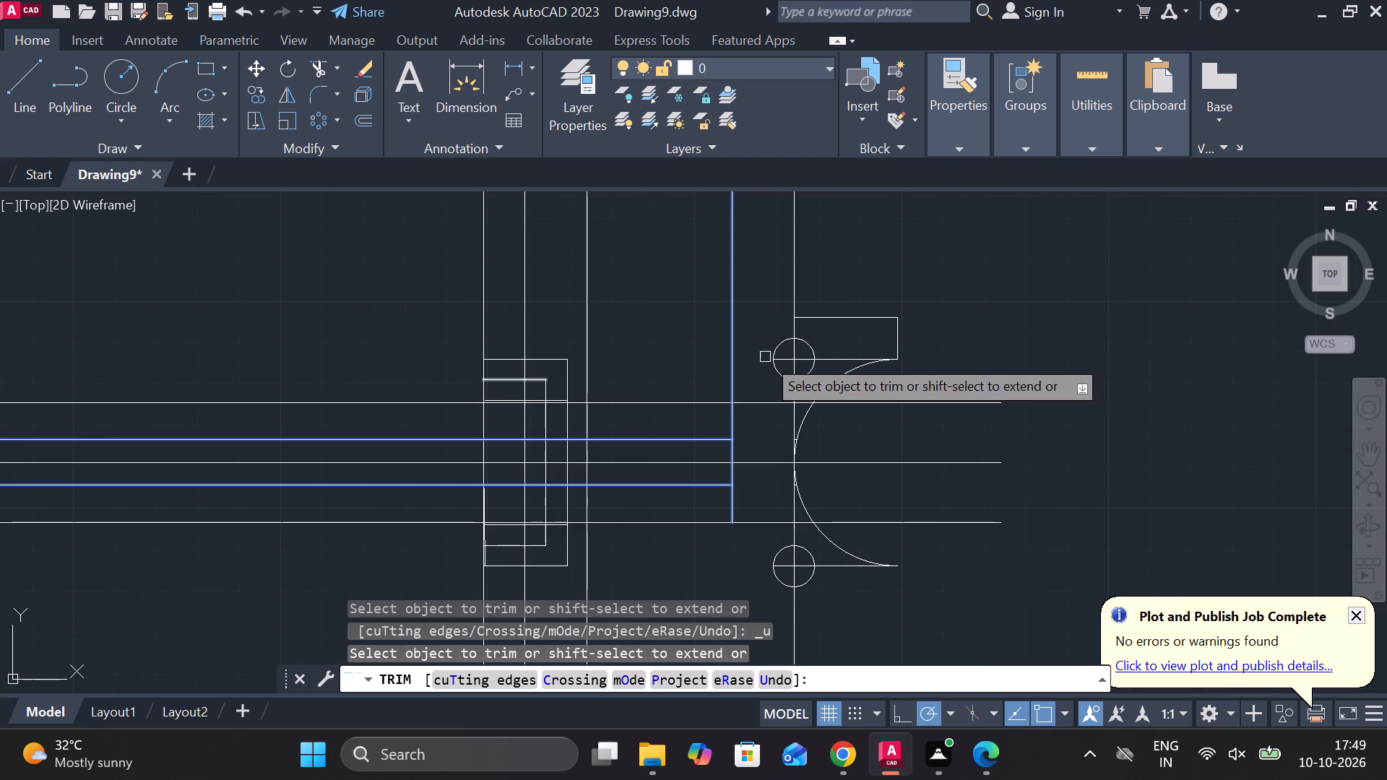
left_click(735, 333)
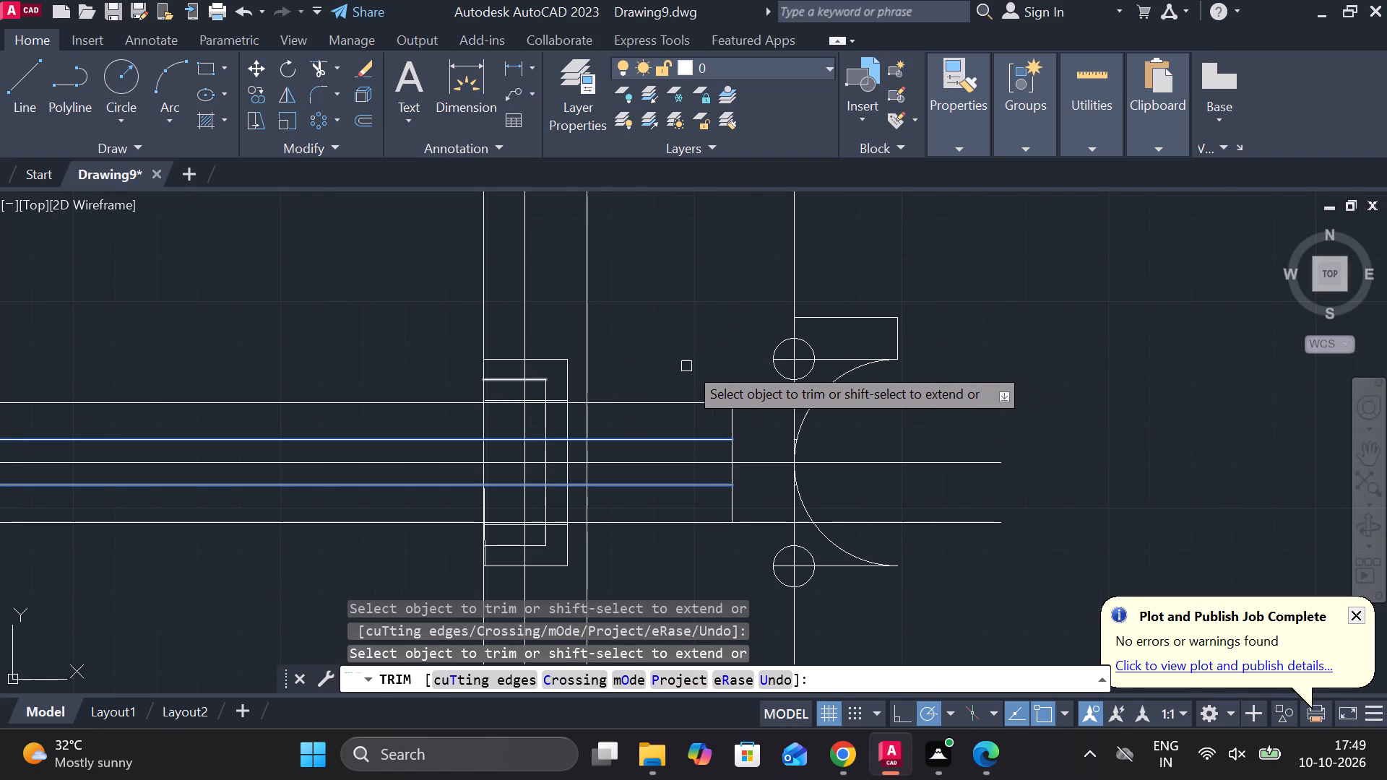
left_click(645, 403)
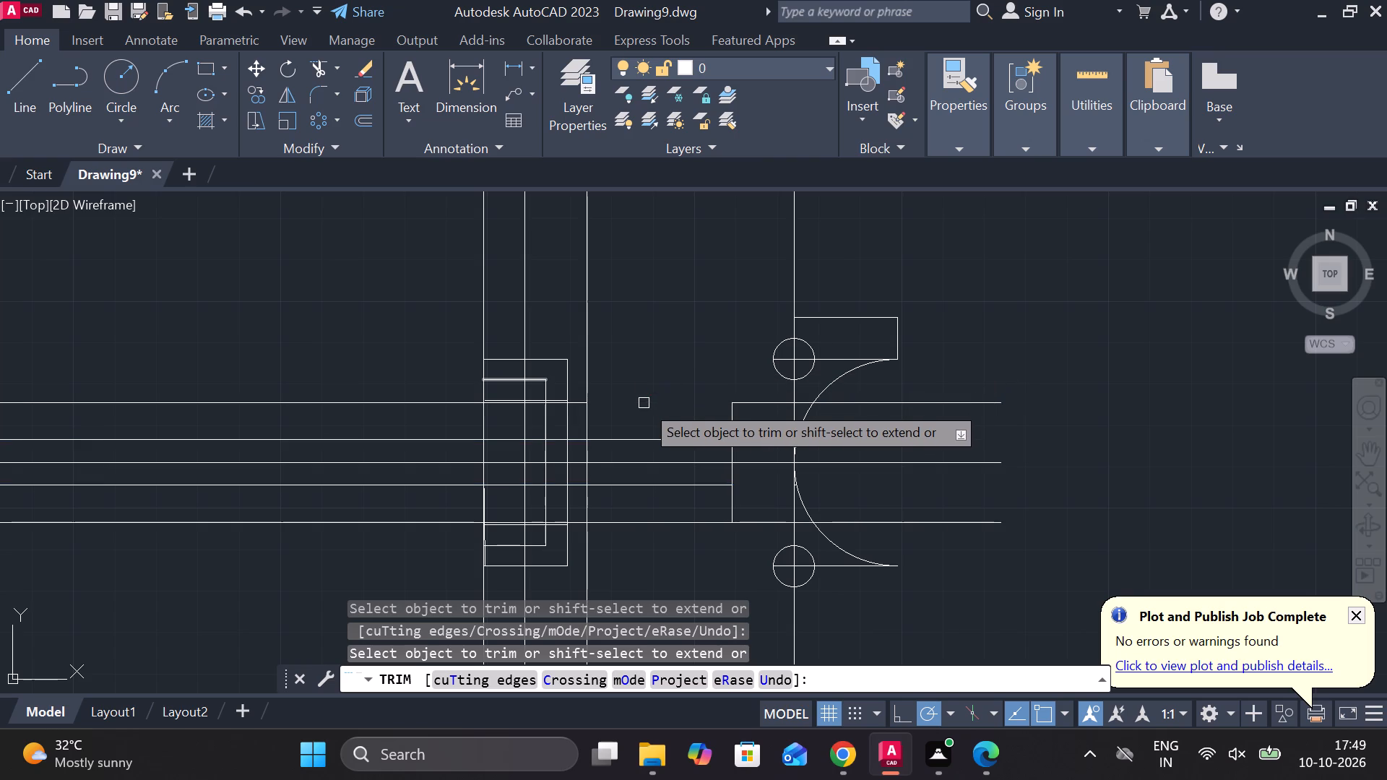
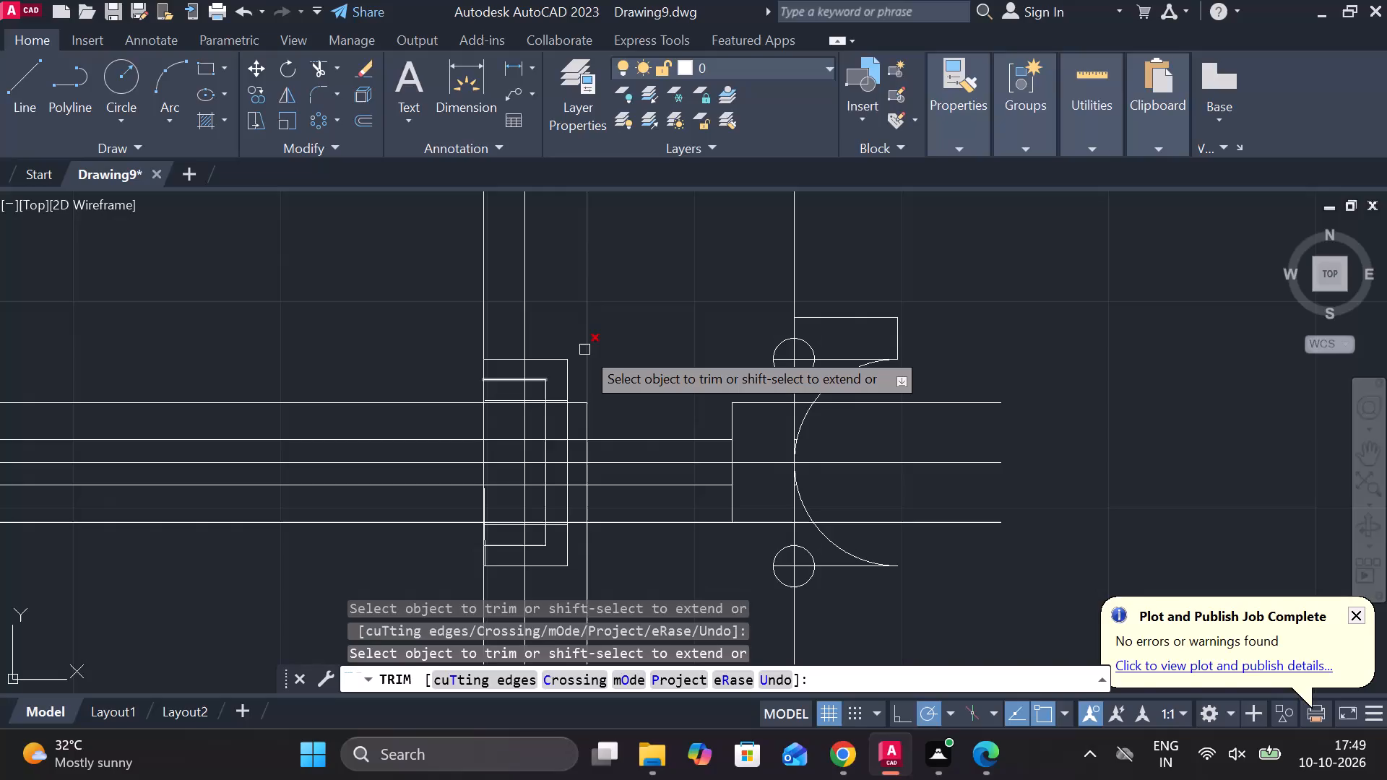
Trim the short vertical beside the nested rectangles above the upper 14.5-unit line and below the lower 5.5-unit line.
left_click(584, 350)
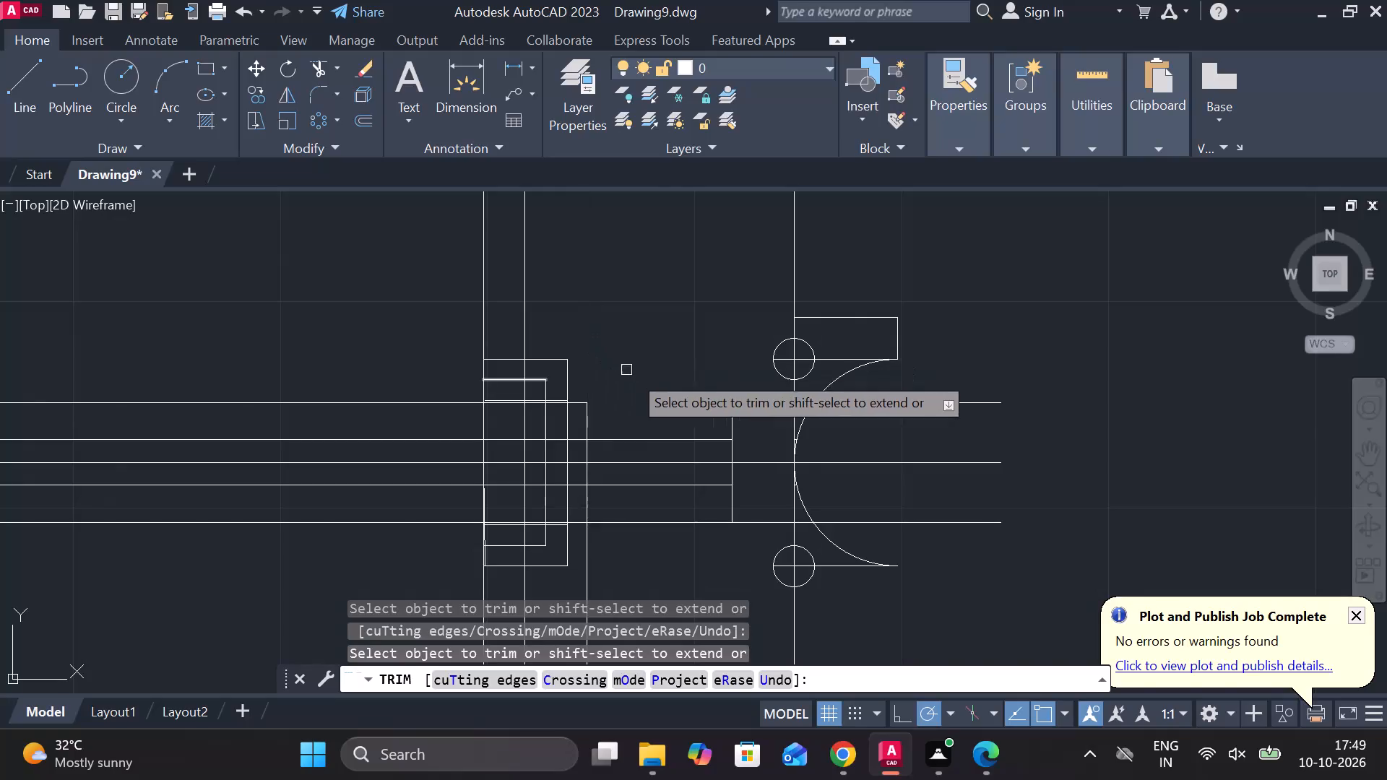
left_click(588, 555)
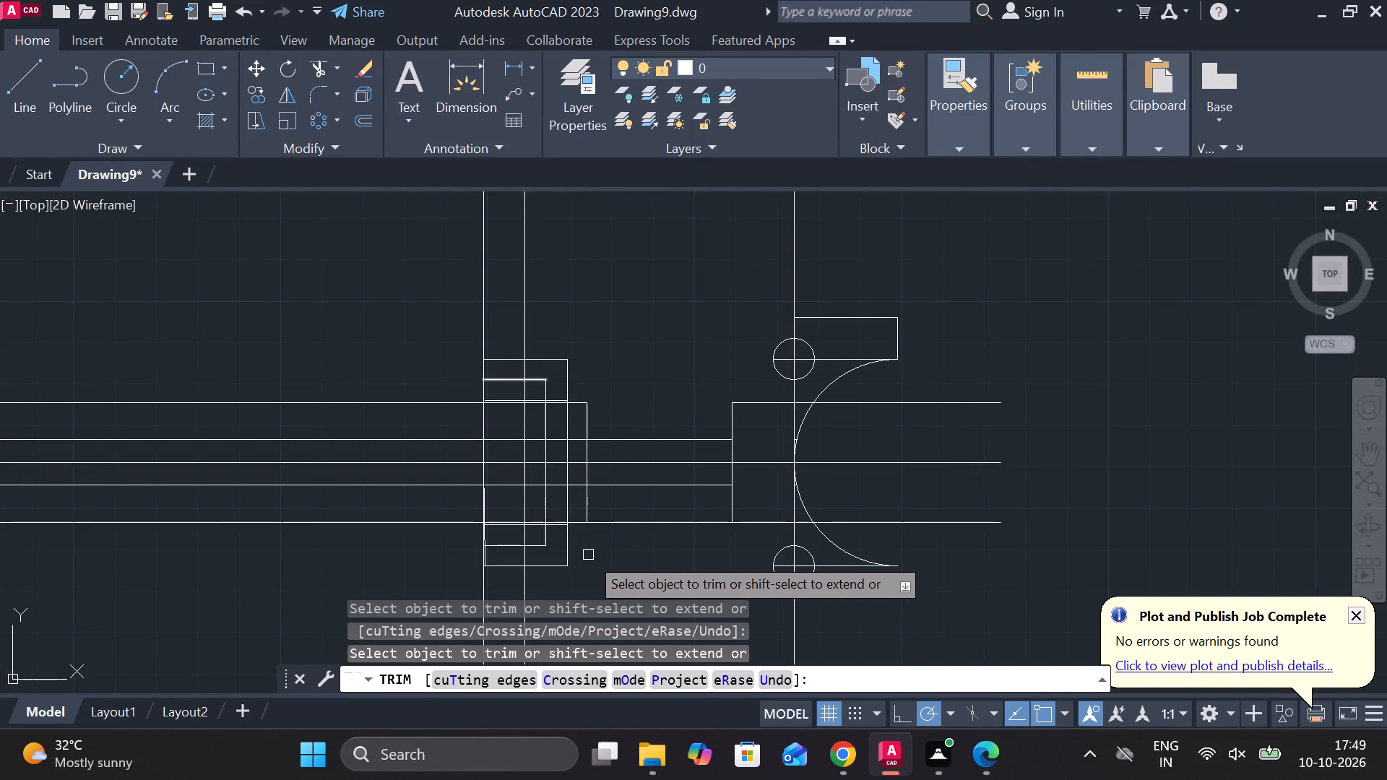
left_click(589, 503)
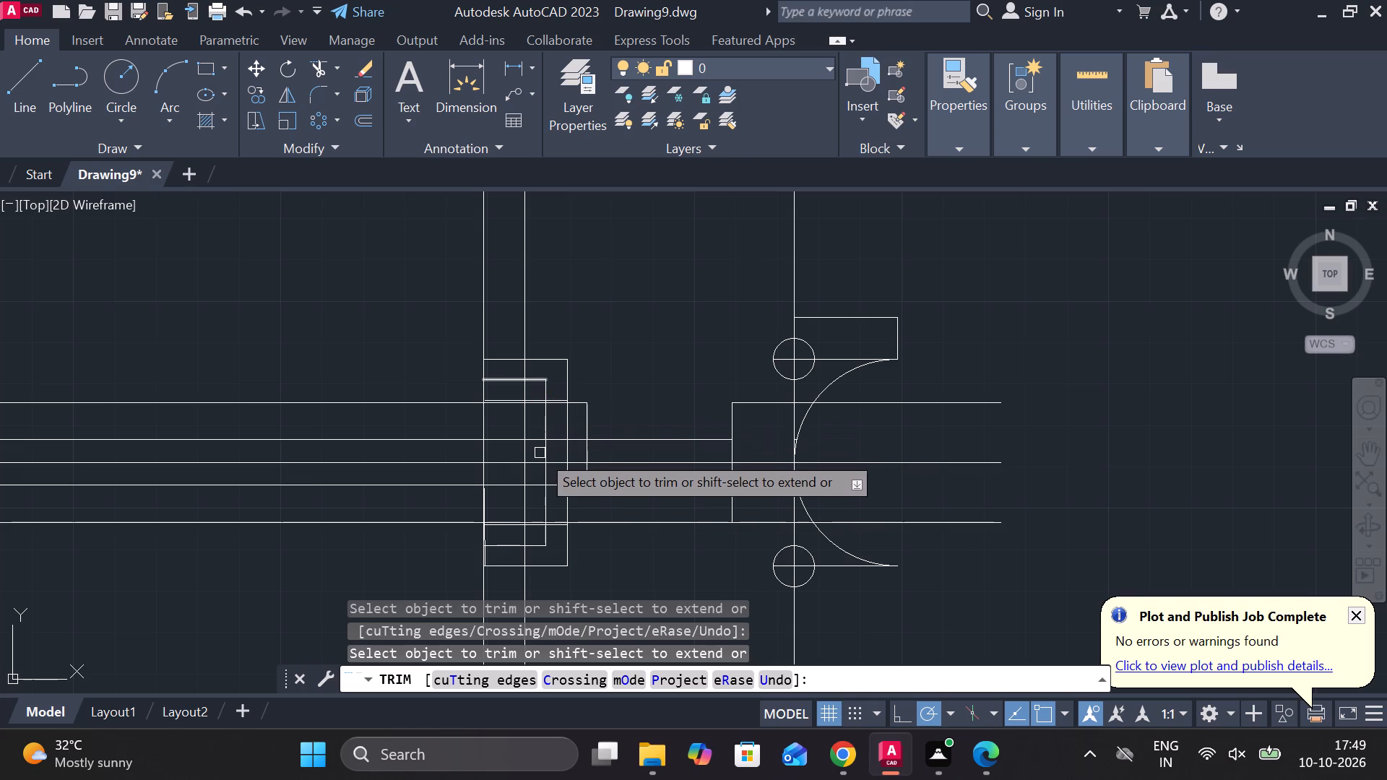
Trim both 5.5-unit offset lines back to the outer rectangle's vertical edge nearest the arc, removing their spans through the nested rectangles.
left_click(441, 439)
left_click(444, 490)
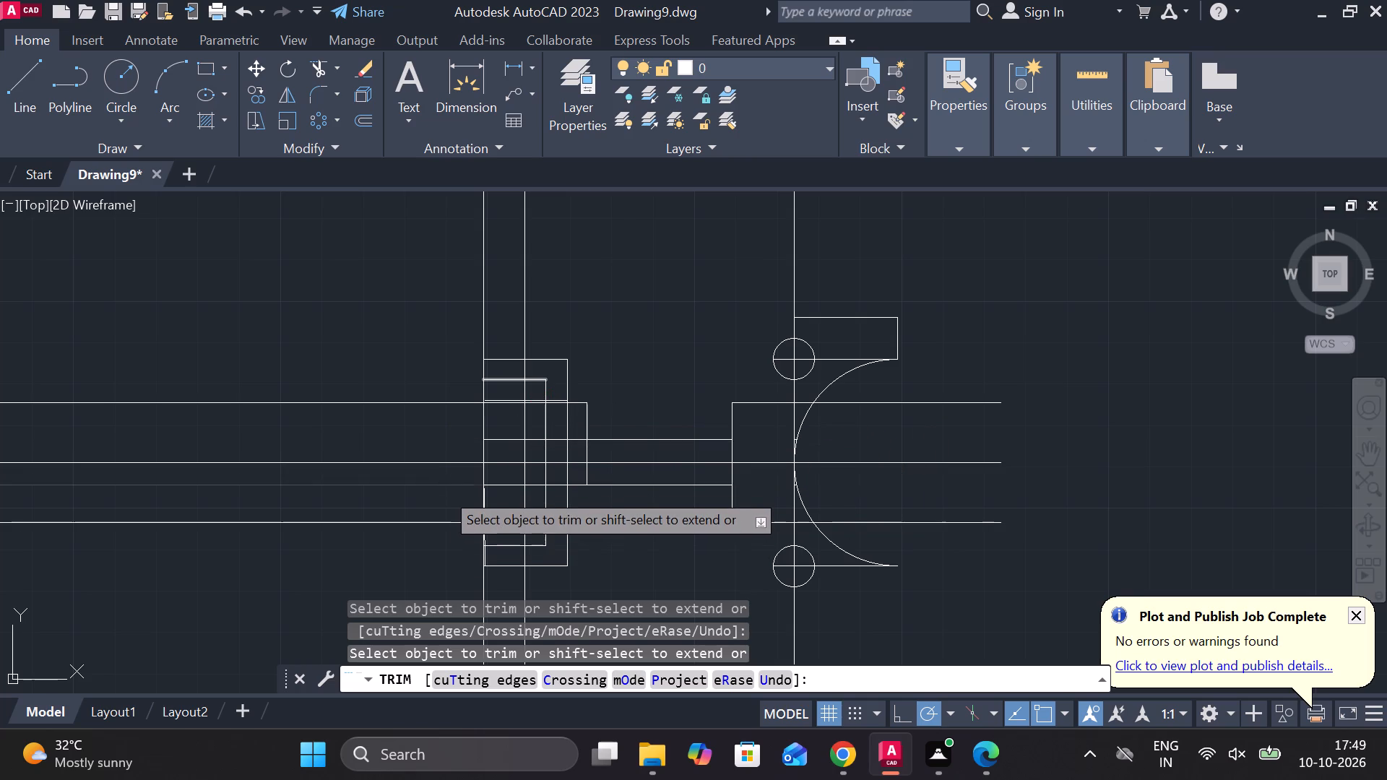
left_click(507, 487)
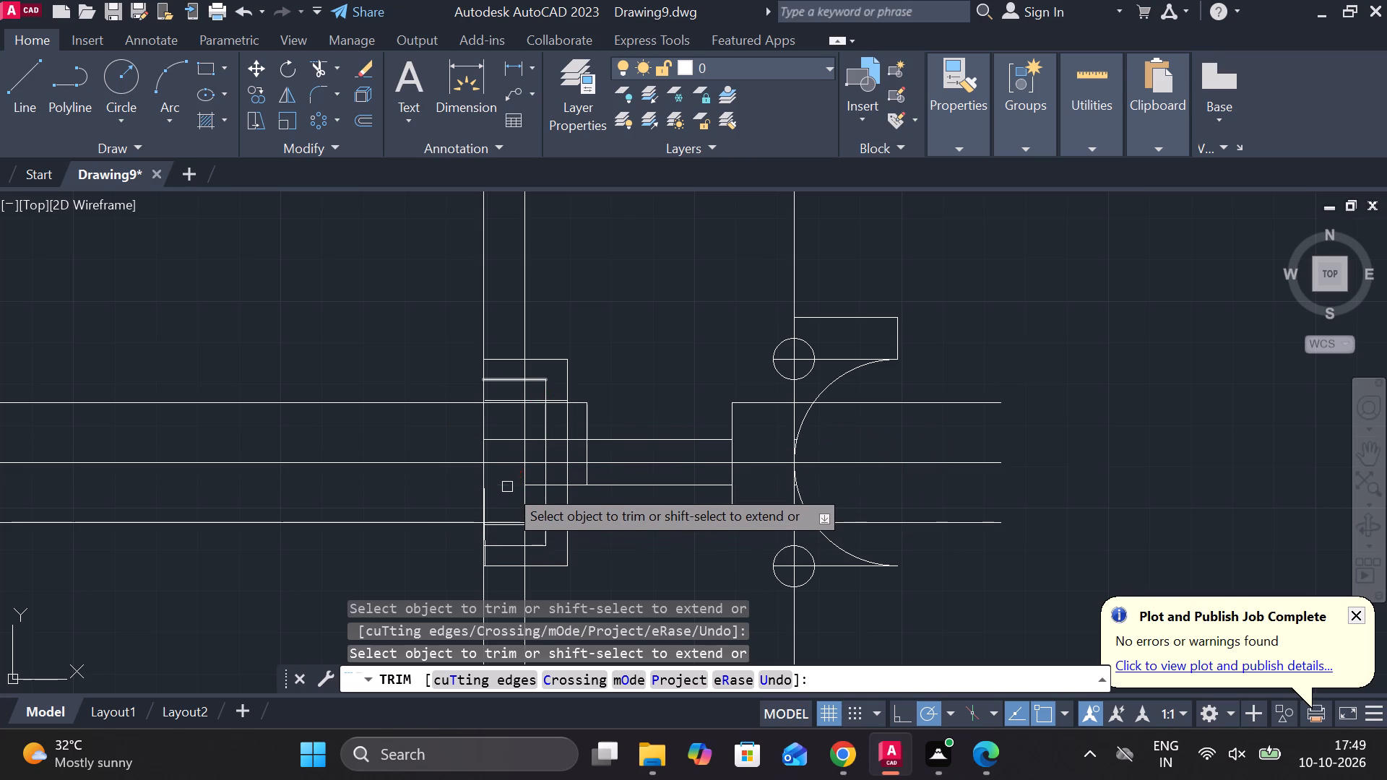
left_click(509, 443)
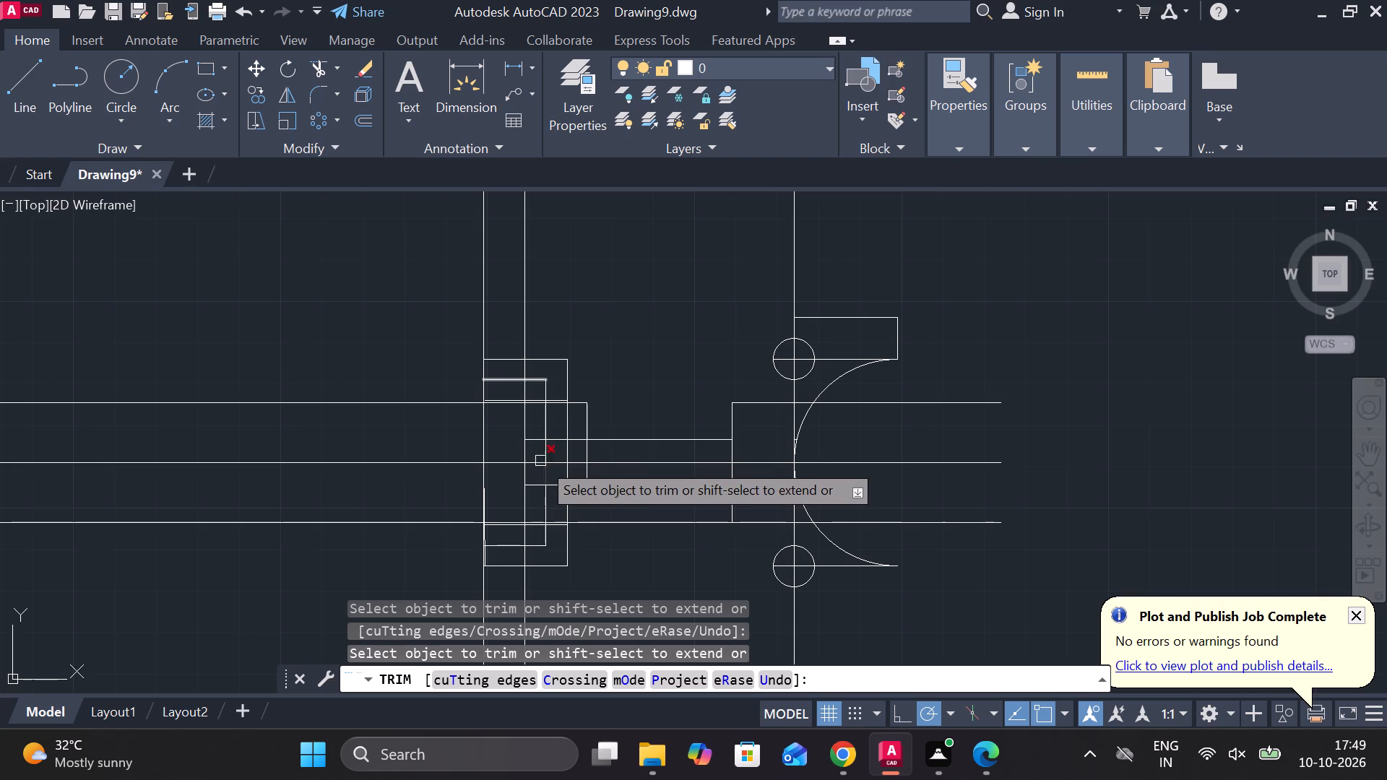
scroll(535, 454, "down", 1)
scroll(535, 454, "up", 1)
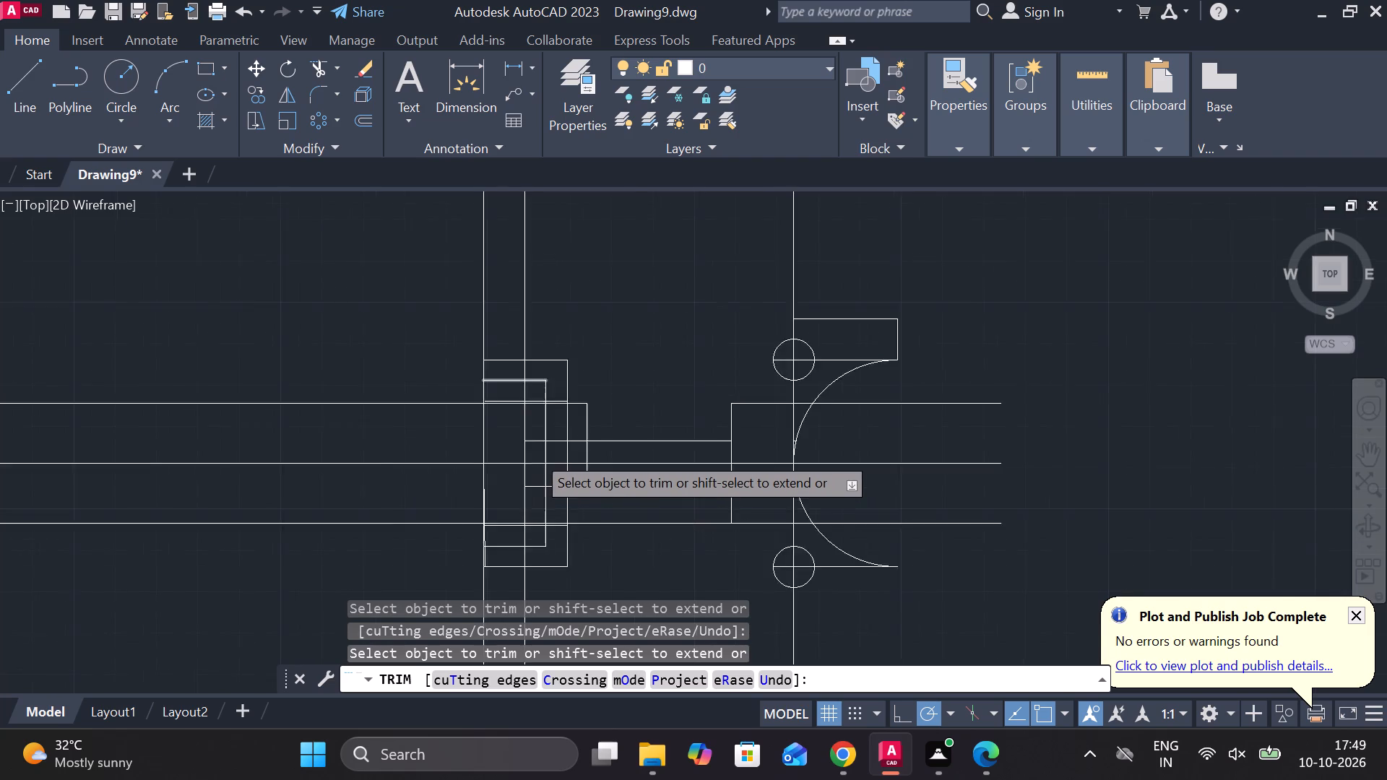
scroll(535, 454, "up", 1)
left_click(535, 434)
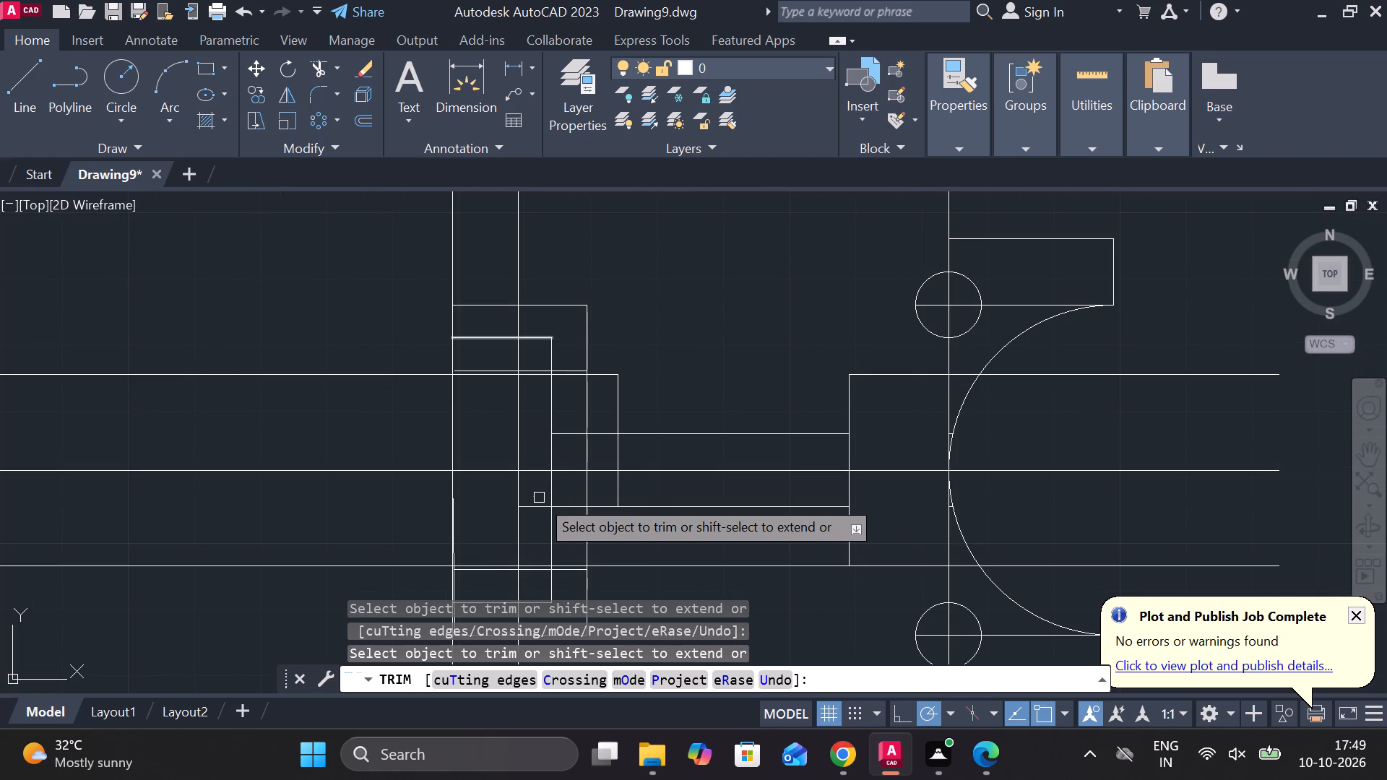
left_click(539, 506)
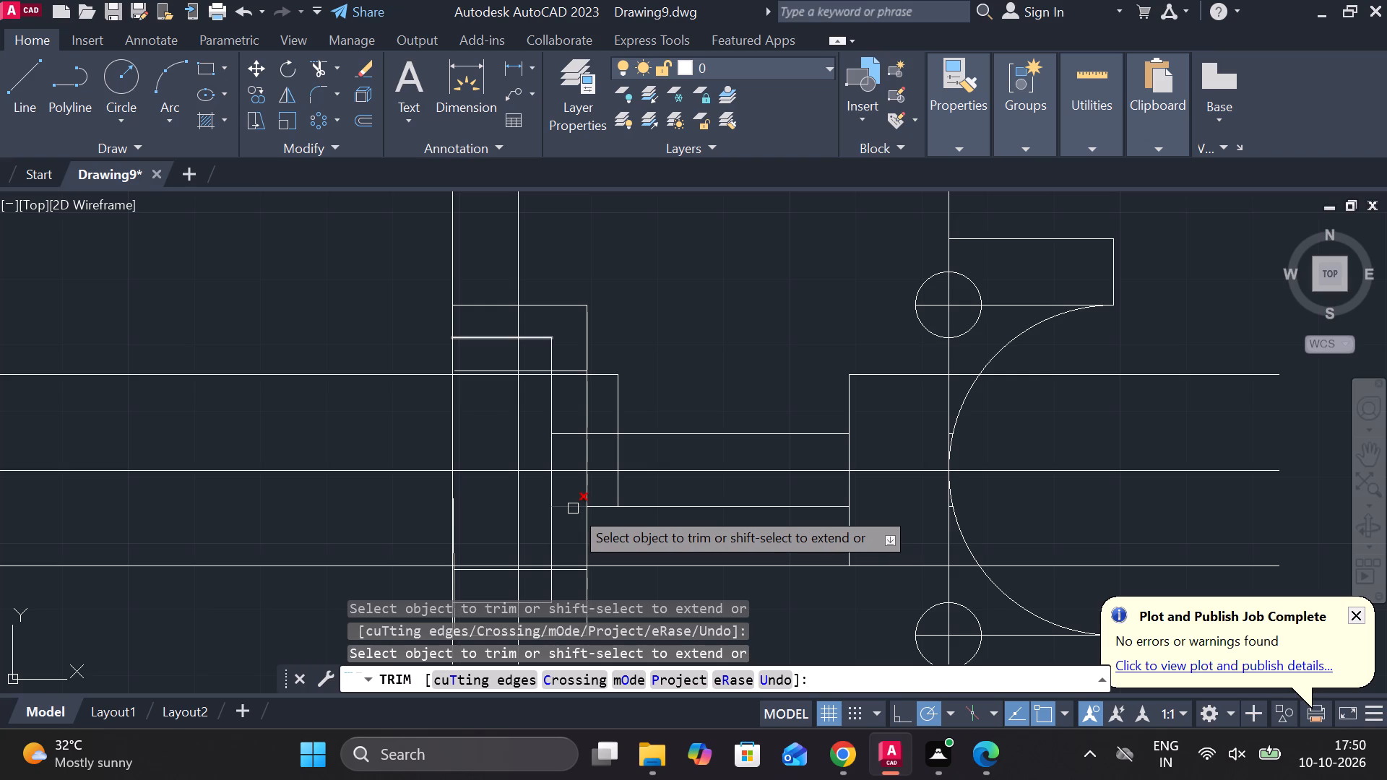
left_click(569, 506)
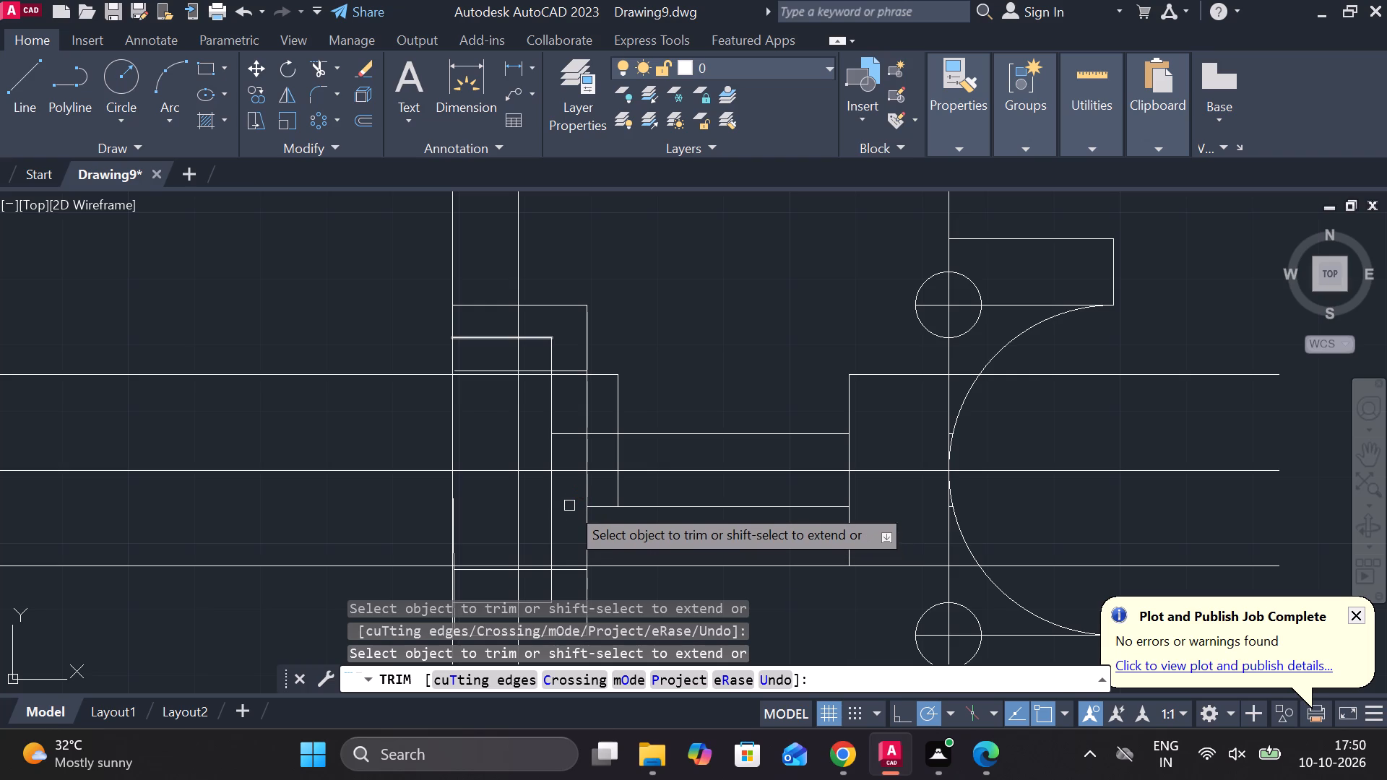
left_click(573, 438)
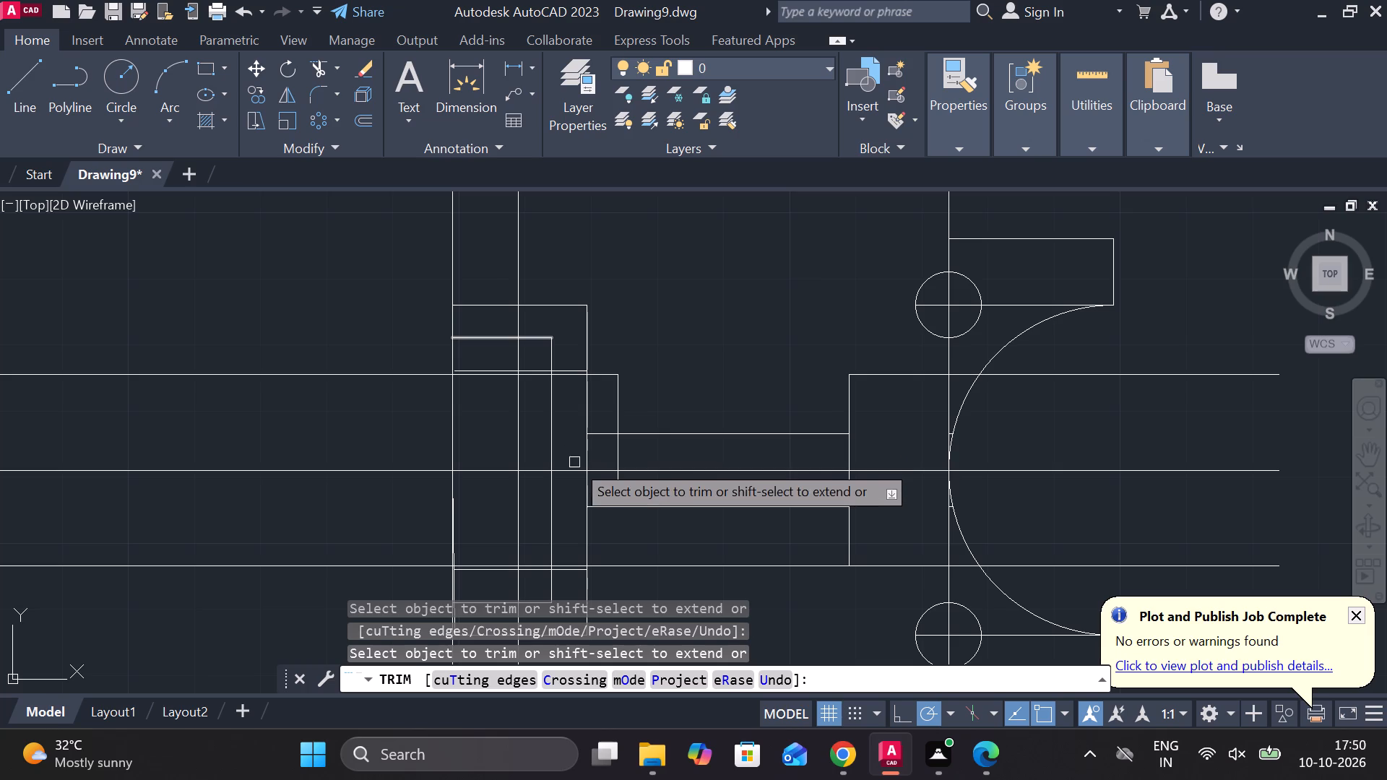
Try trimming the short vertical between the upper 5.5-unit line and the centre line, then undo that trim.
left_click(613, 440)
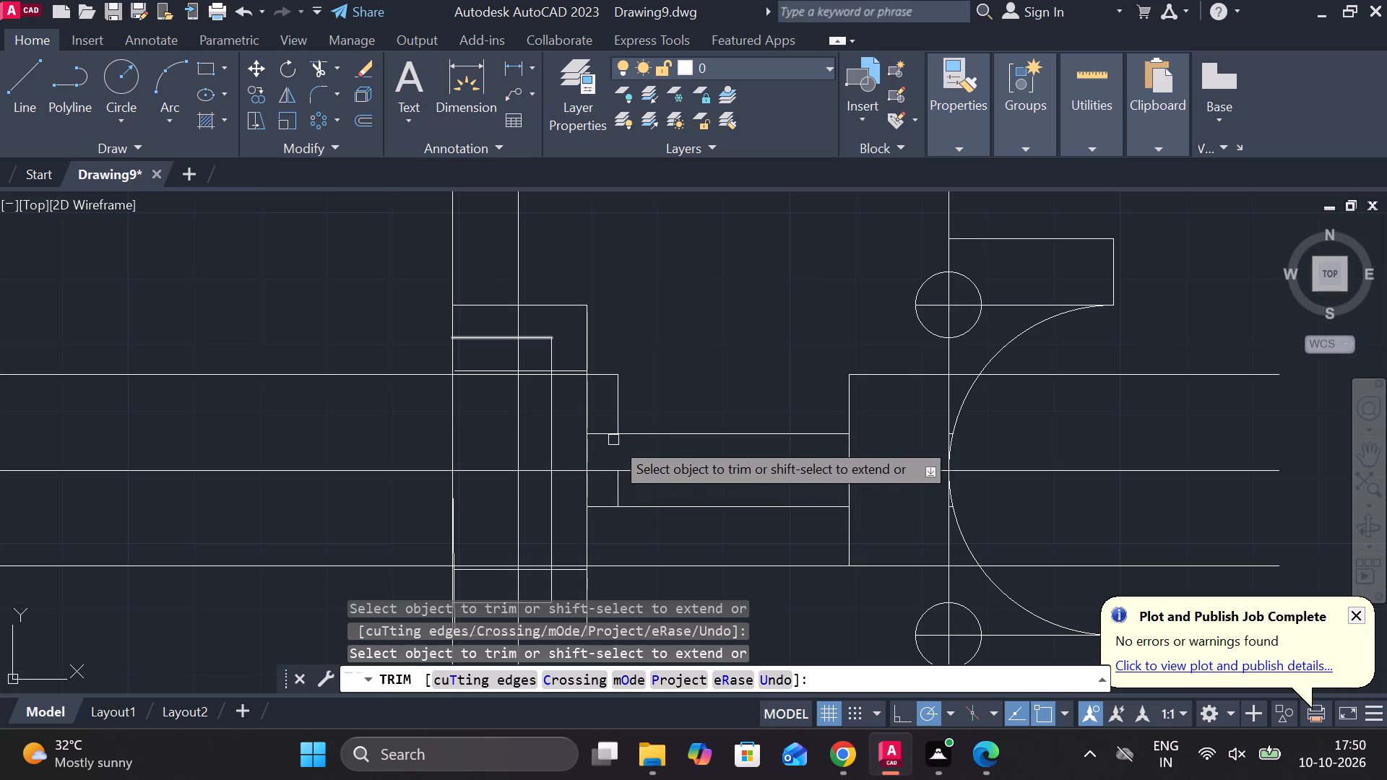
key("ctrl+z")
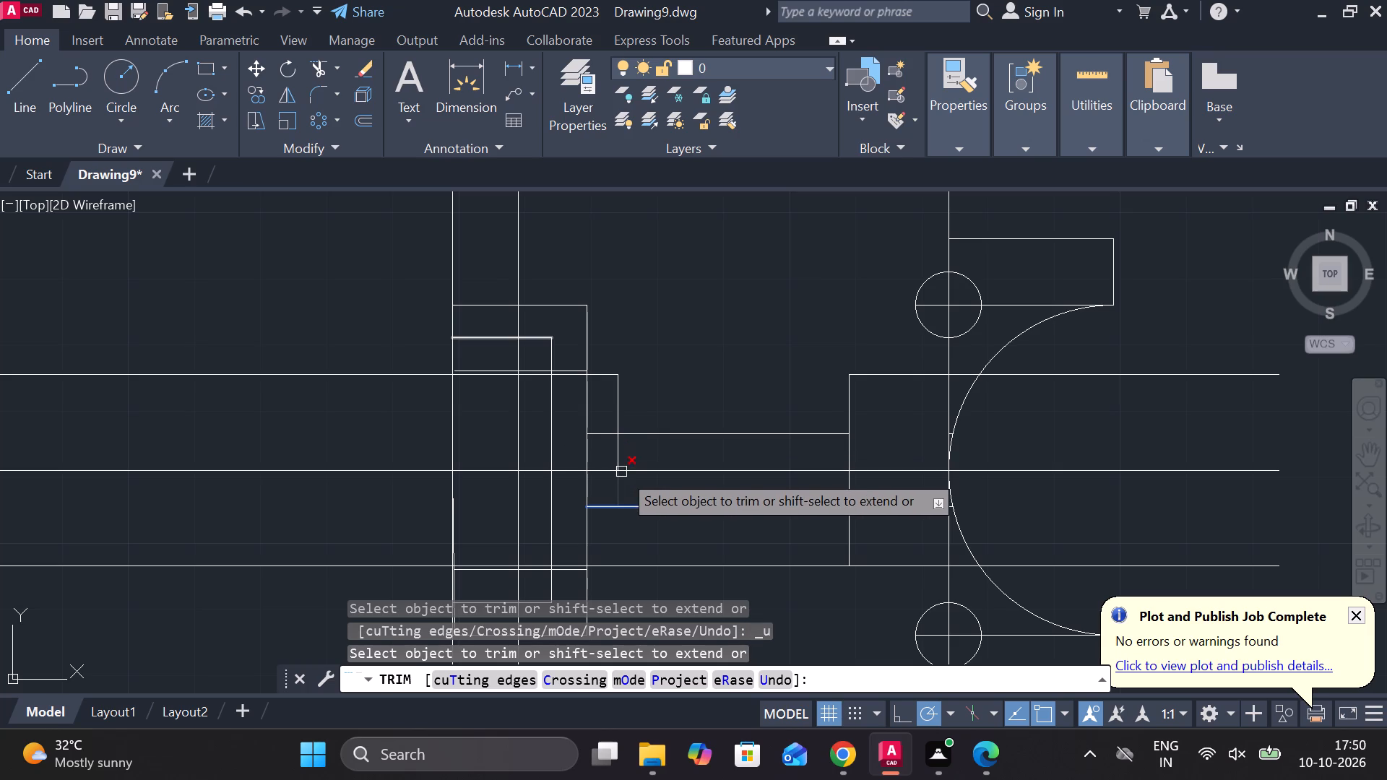
Trim both 5.5-unit lines between the outer rectangle and the short vertical, and trim that vertical above the upper 5.5-unit line.
left_click(607, 433)
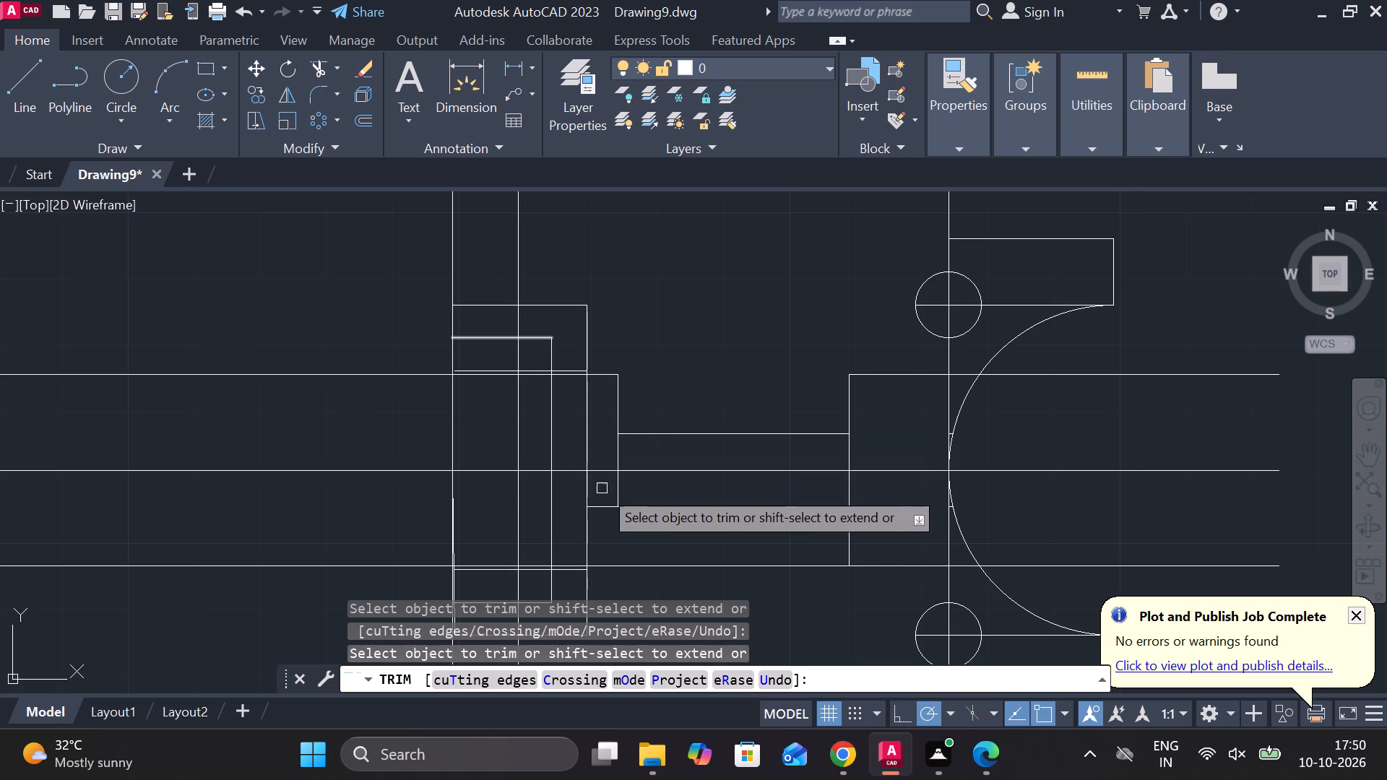
left_click(599, 503)
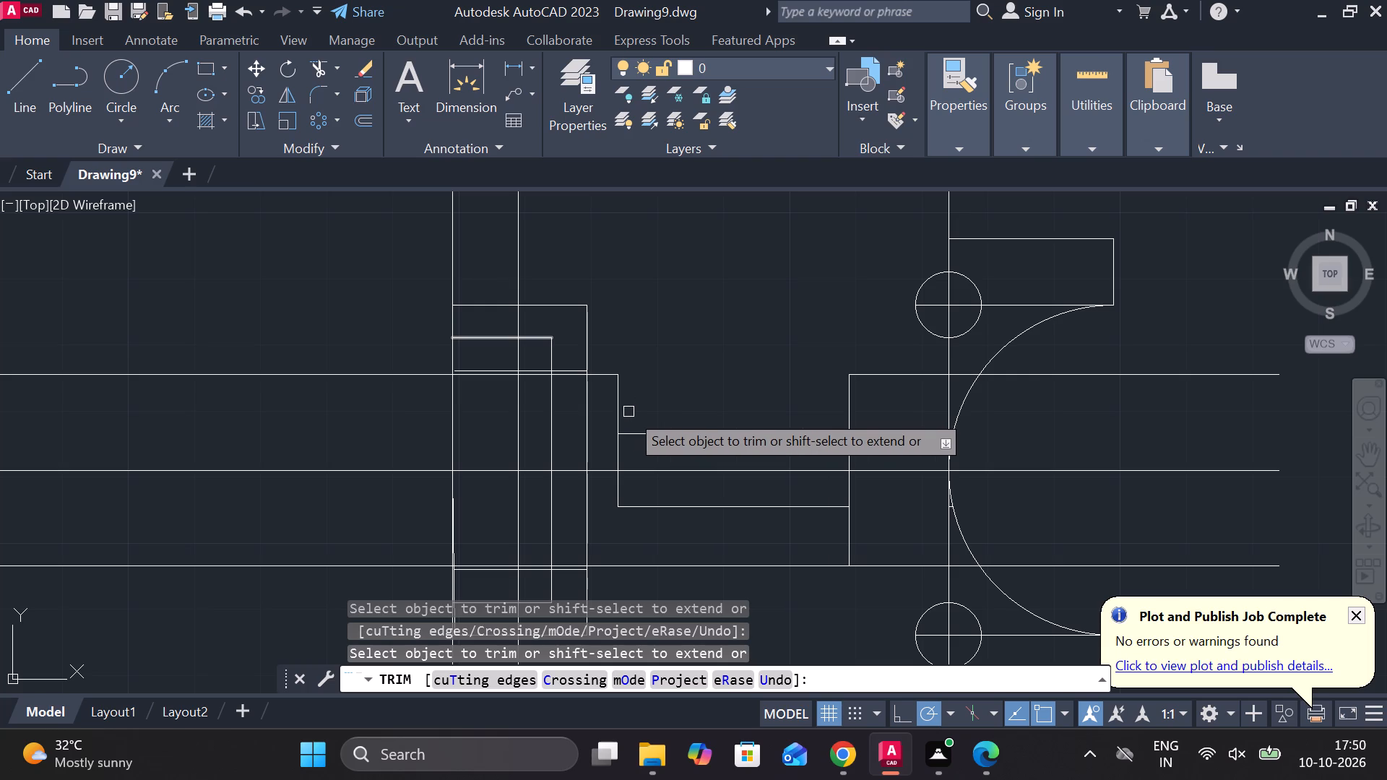
left_click(618, 411)
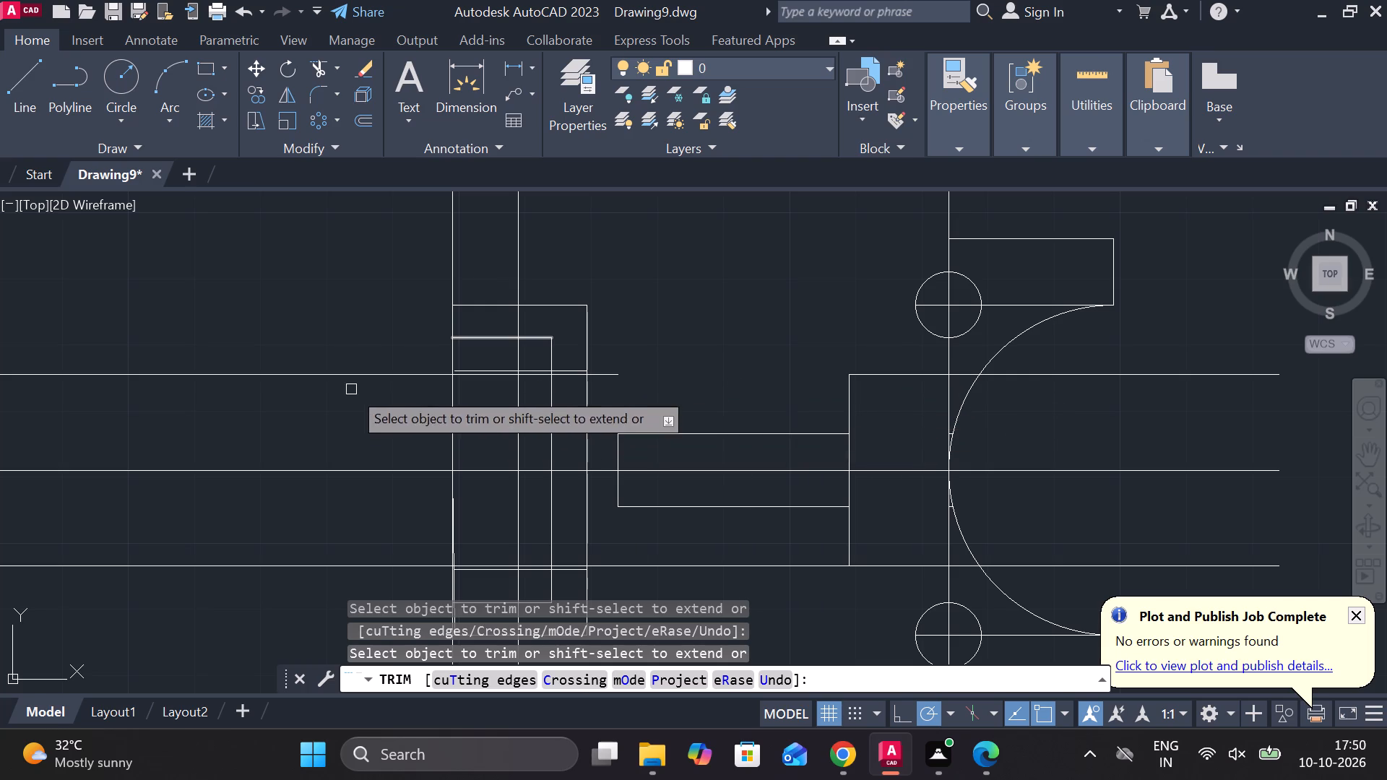
Trim away the whole upper 14.5-unit line on the nested rectangles' side, from its far end to the short vertical's position.
scroll(367, 309, "up", 2)
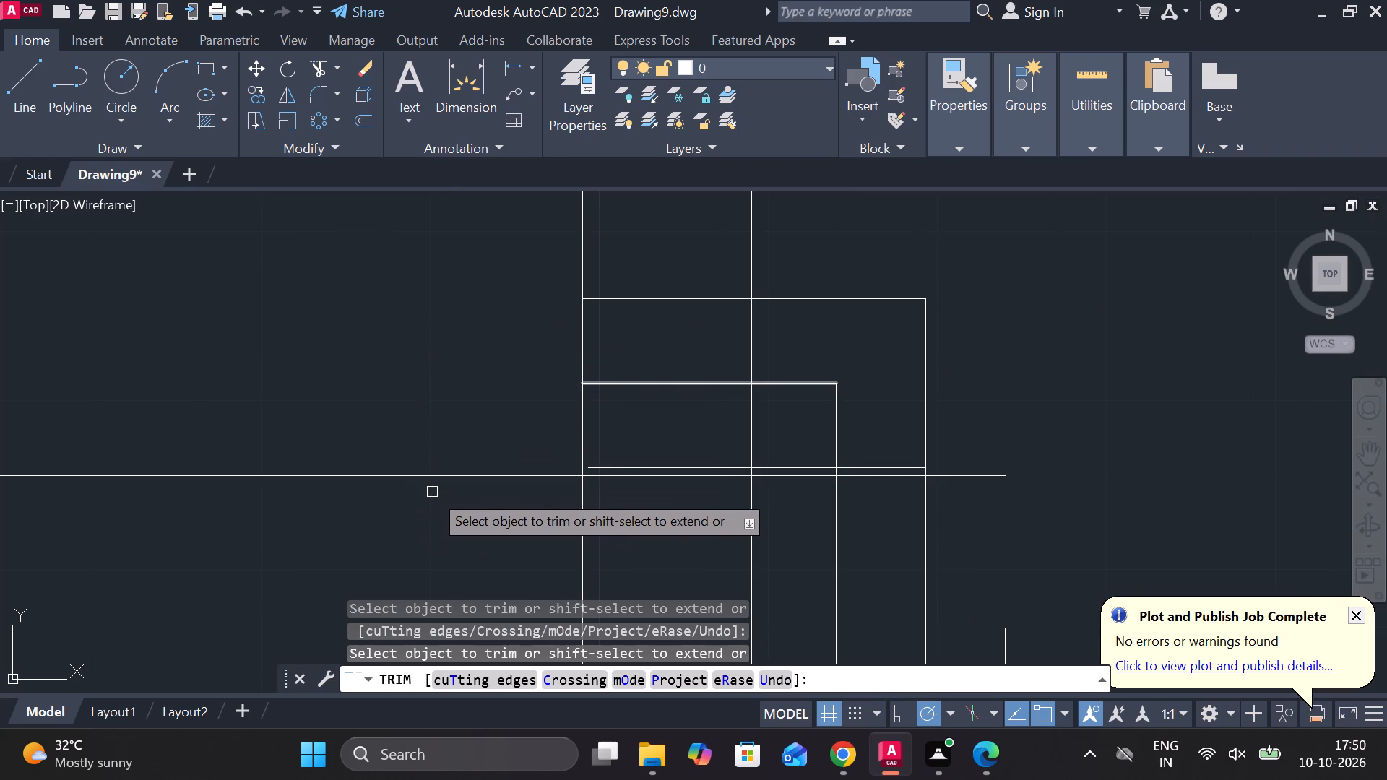
scroll(436, 492, "down", 1)
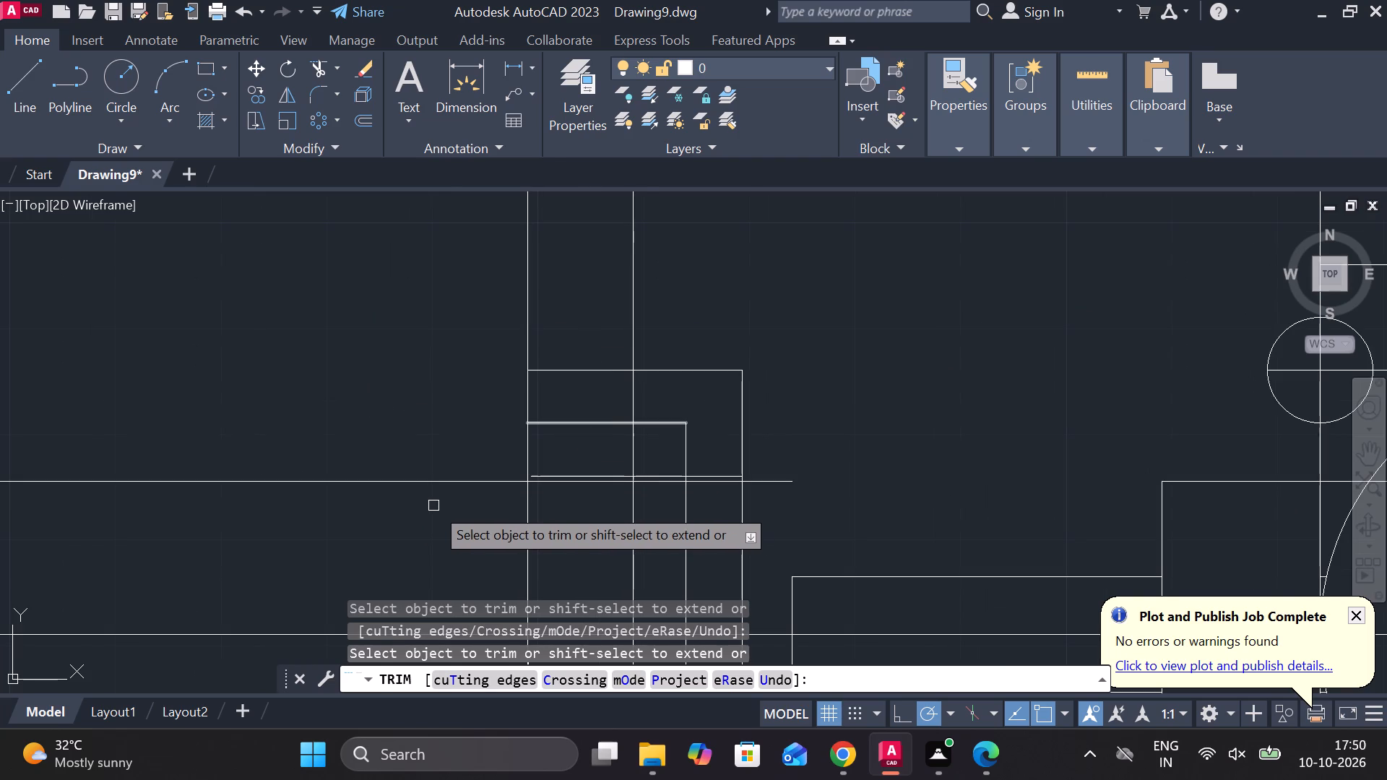
left_click(452, 481)
scroll(592, 501, "up", 2)
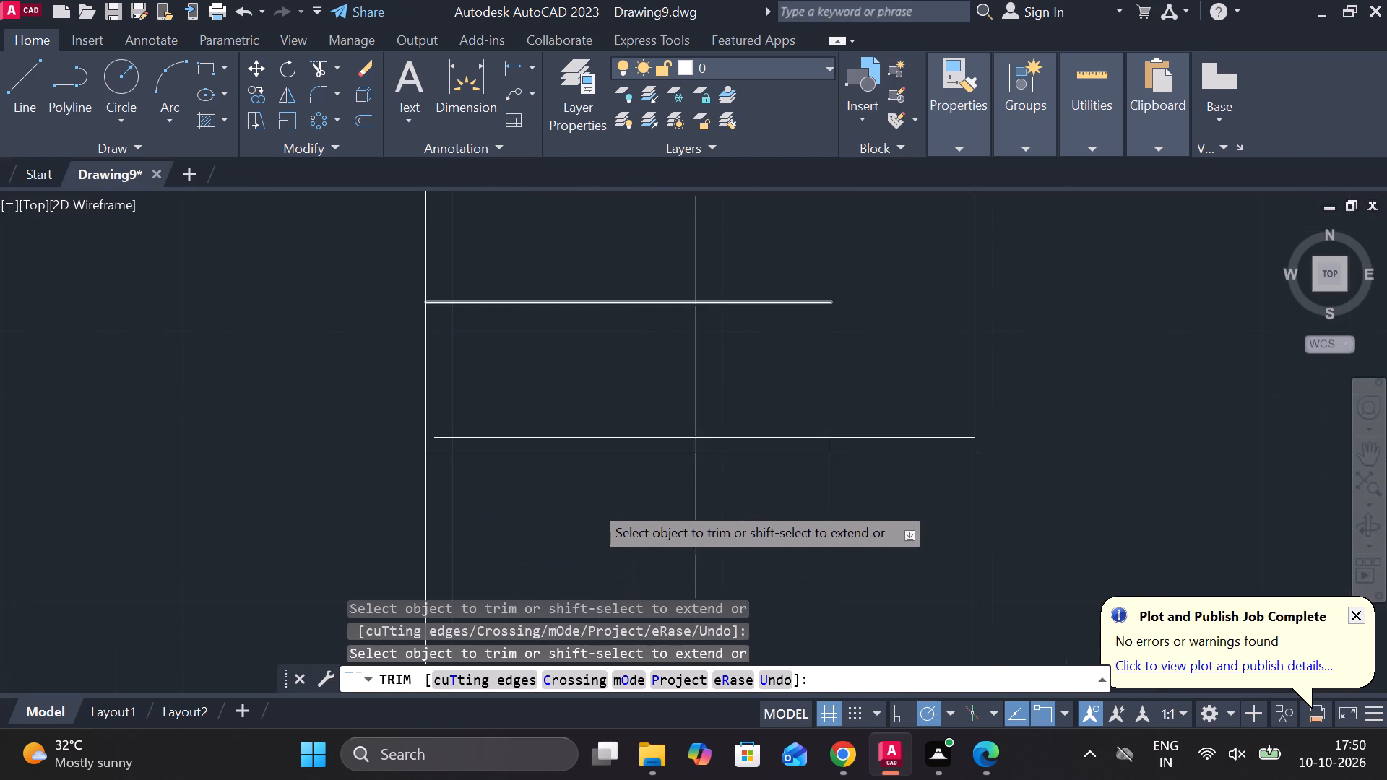
left_click(589, 454)
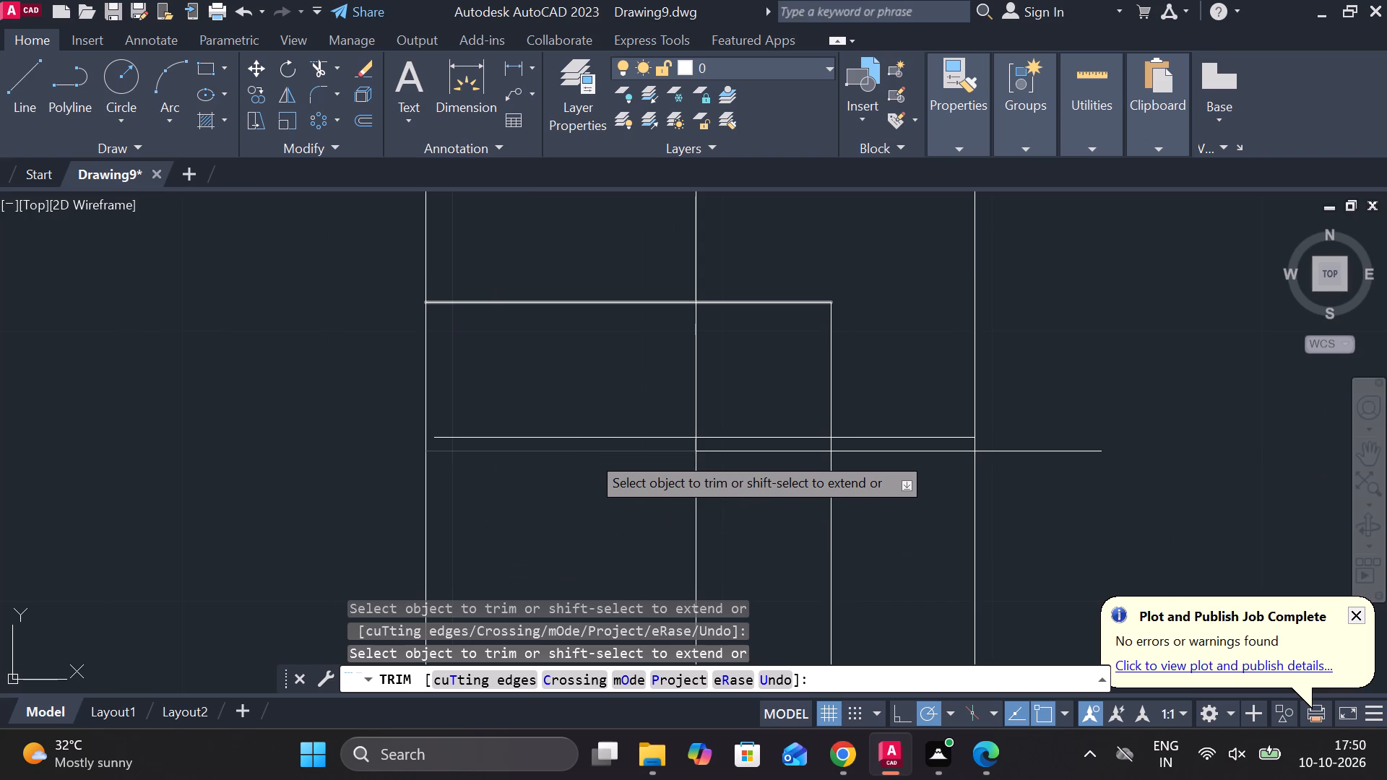
left_click(756, 454)
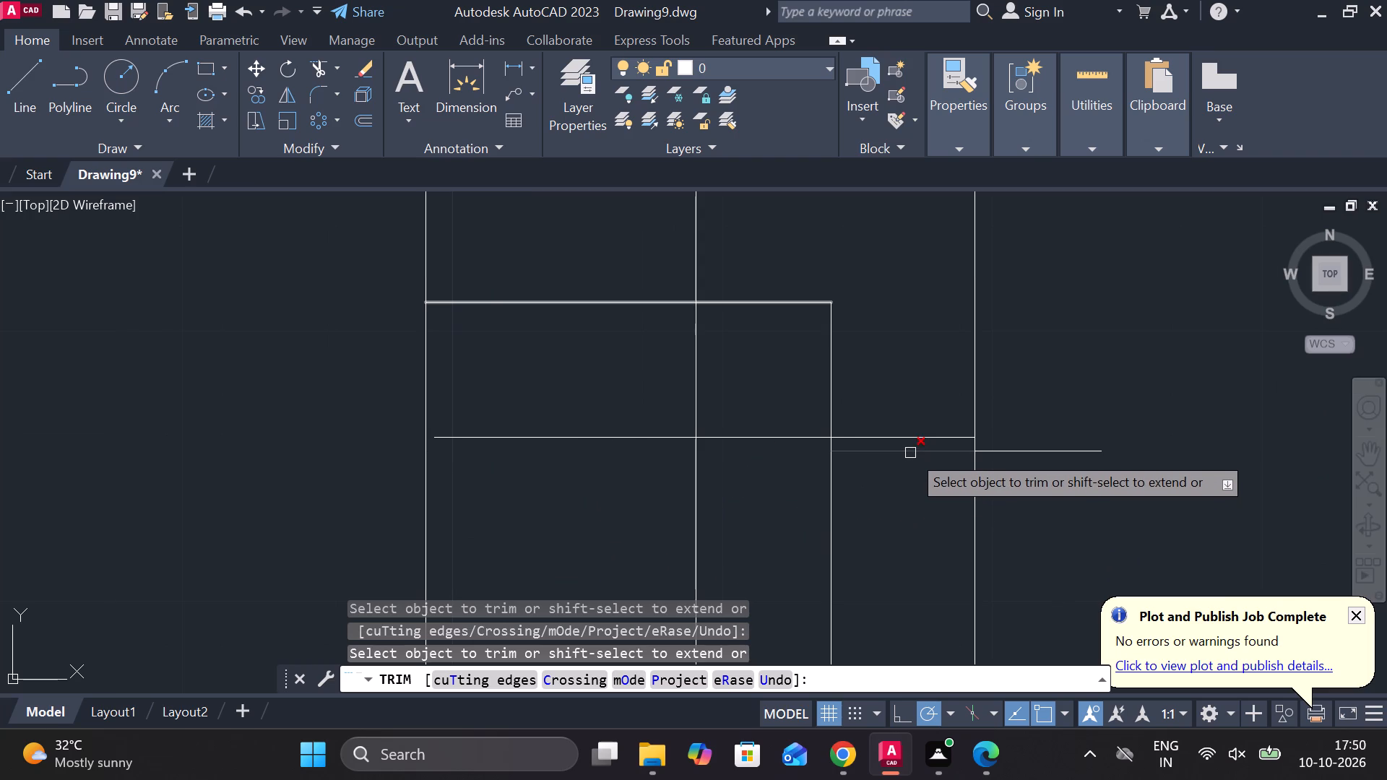
left_click(910, 453)
left_click(1084, 451)
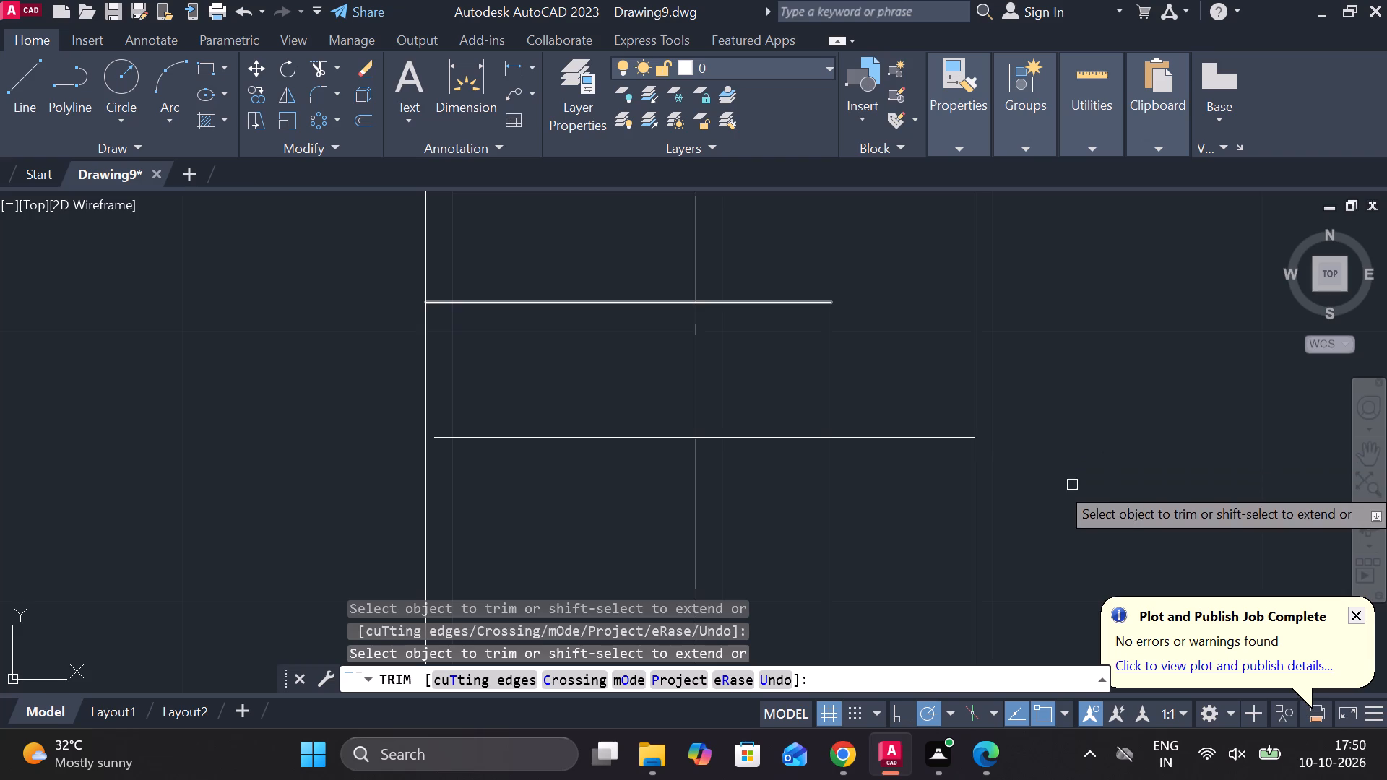
Trim the lower 14.5-unit line from the vertical just before the arc through the nested rectangles and beyond the outermost vertical.
scroll(1072, 485, "down", 4)
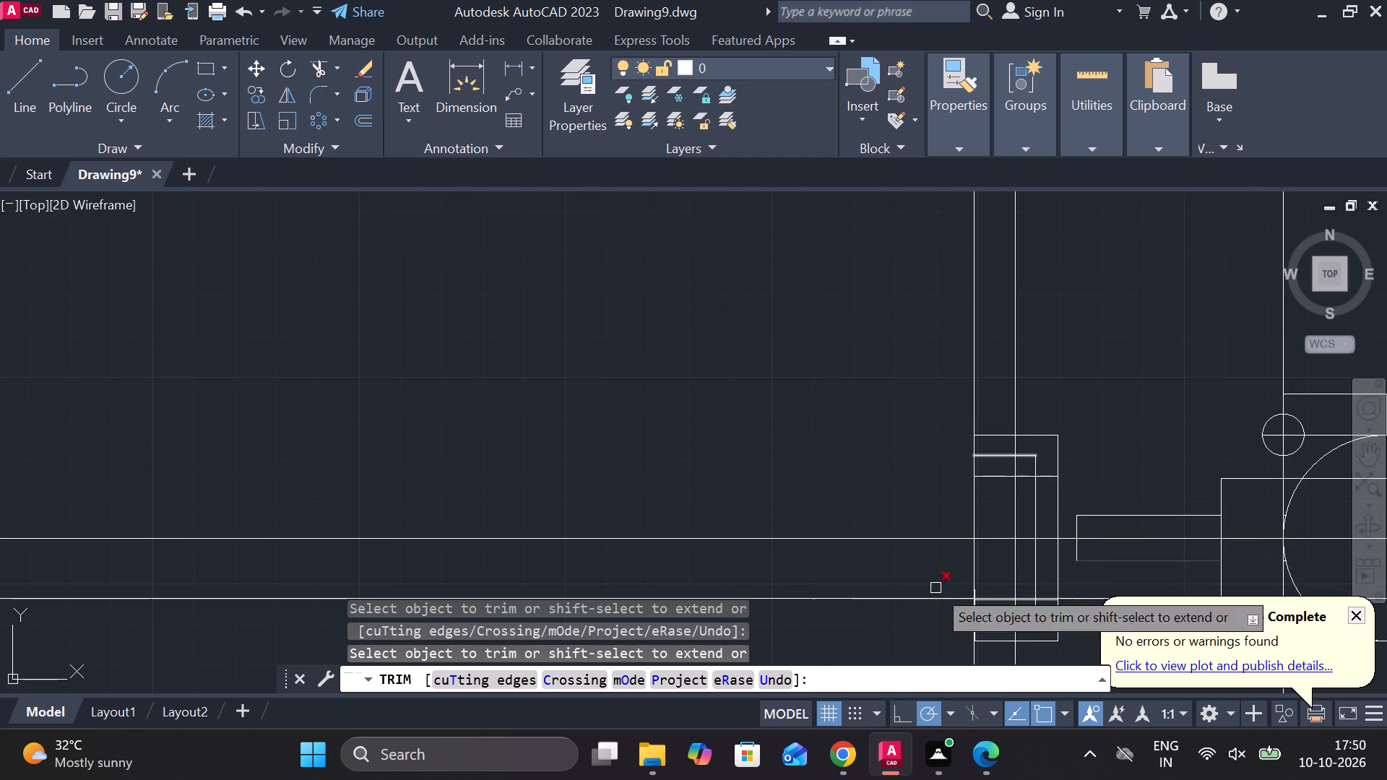
scroll(450, 421, "down", 1)
scroll(790, 574, "up", 3)
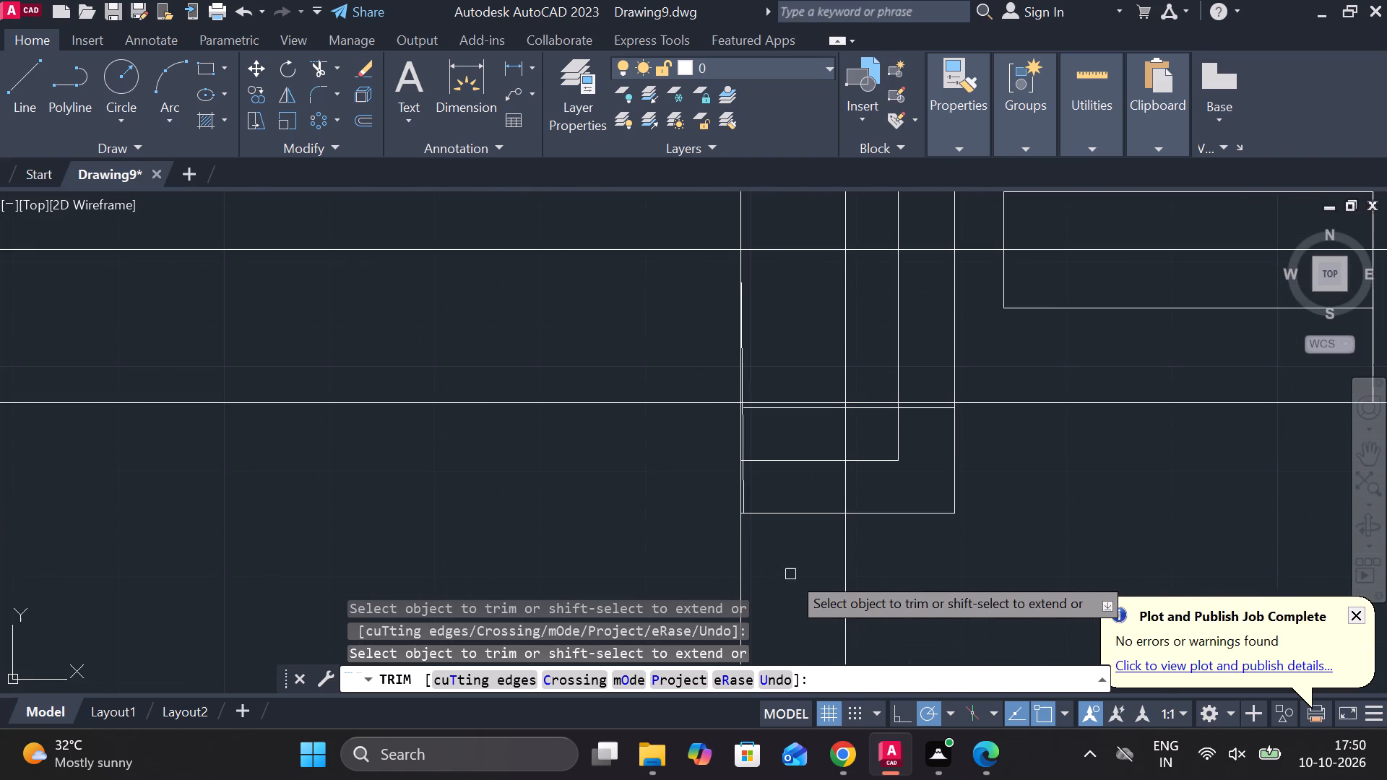
scroll(790, 574, "up", 1)
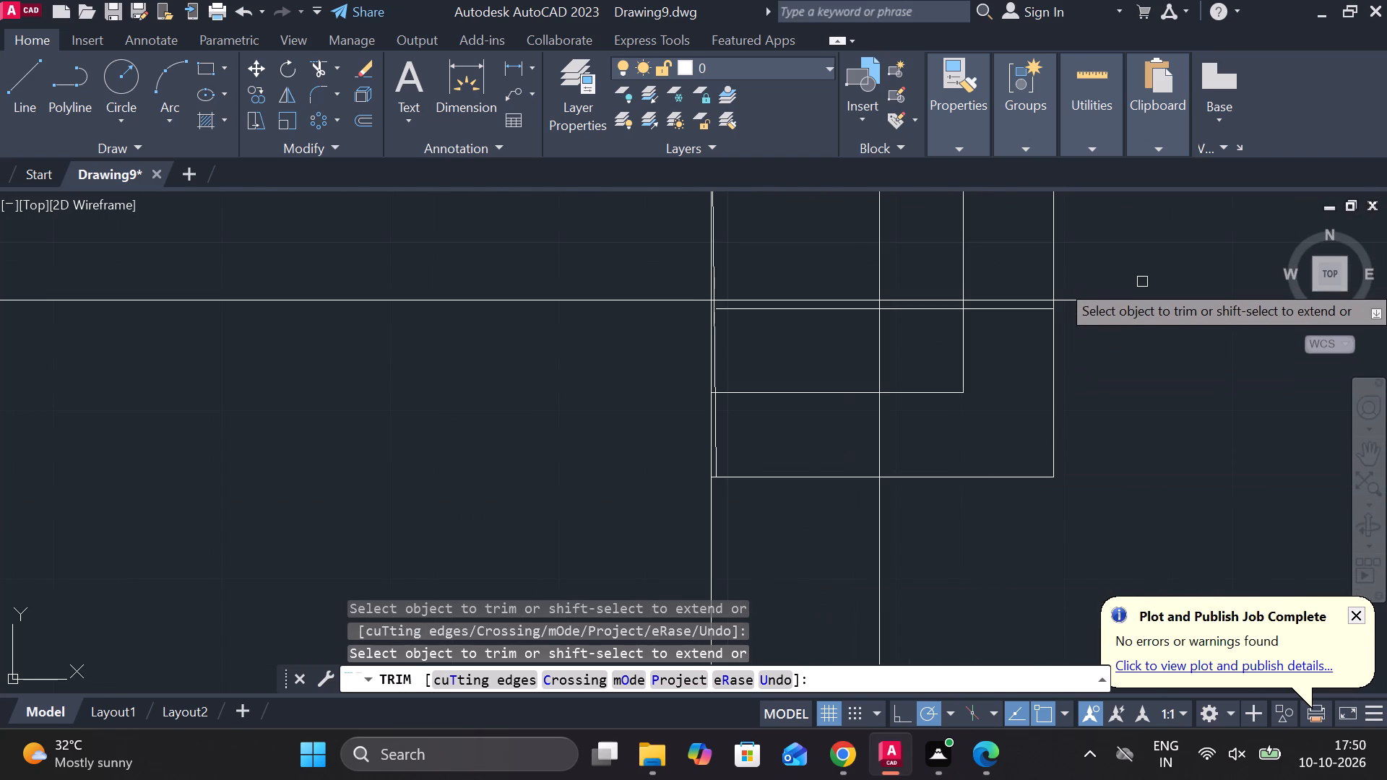
left_click(1146, 298)
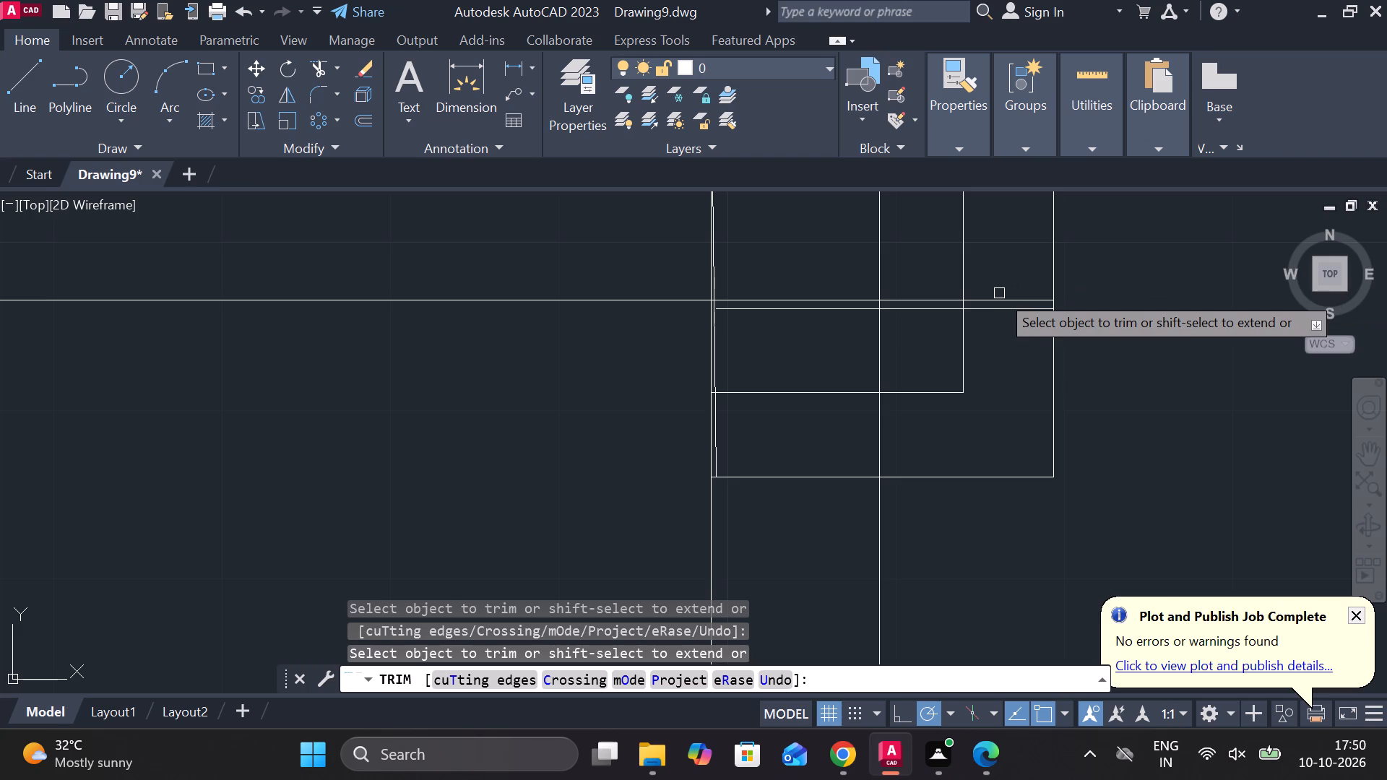
left_click(1000, 294)
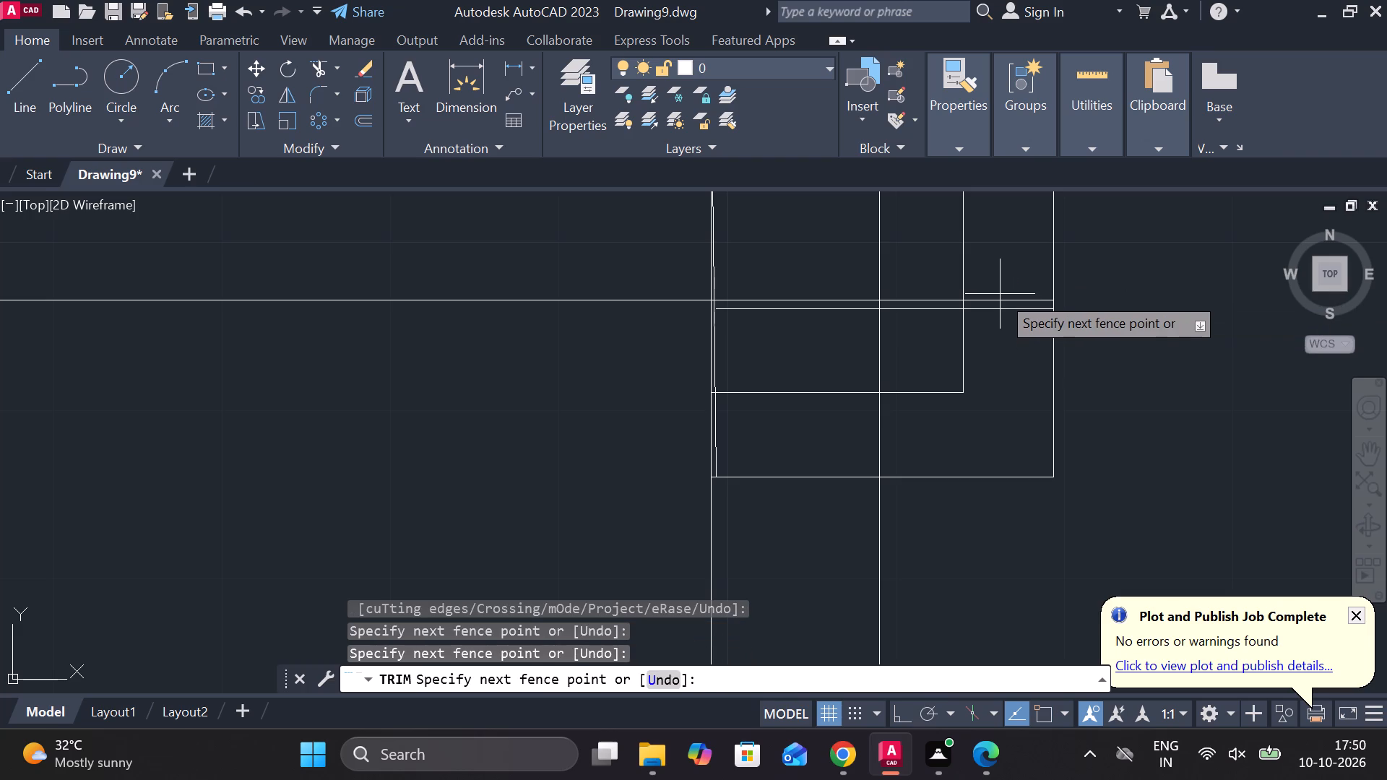
left_click(1000, 295)
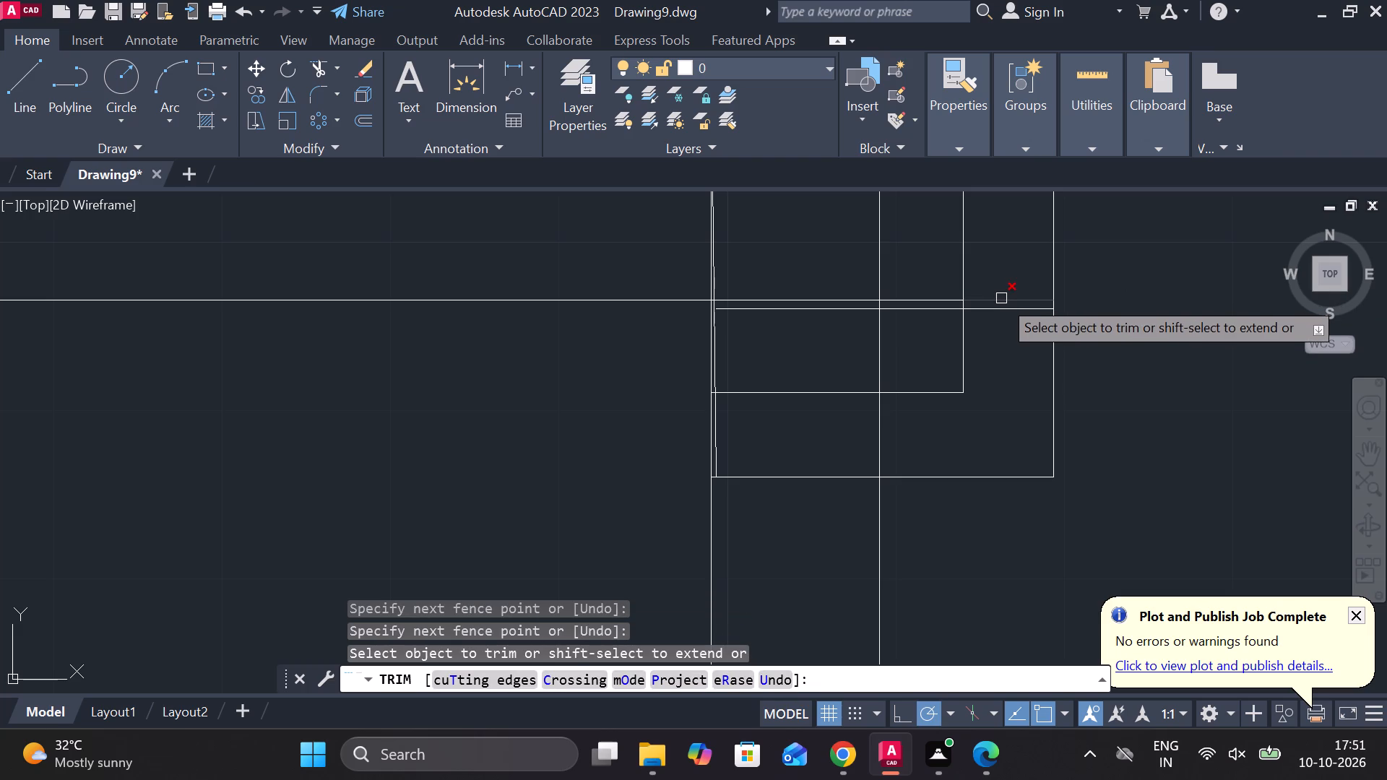
left_click(905, 297)
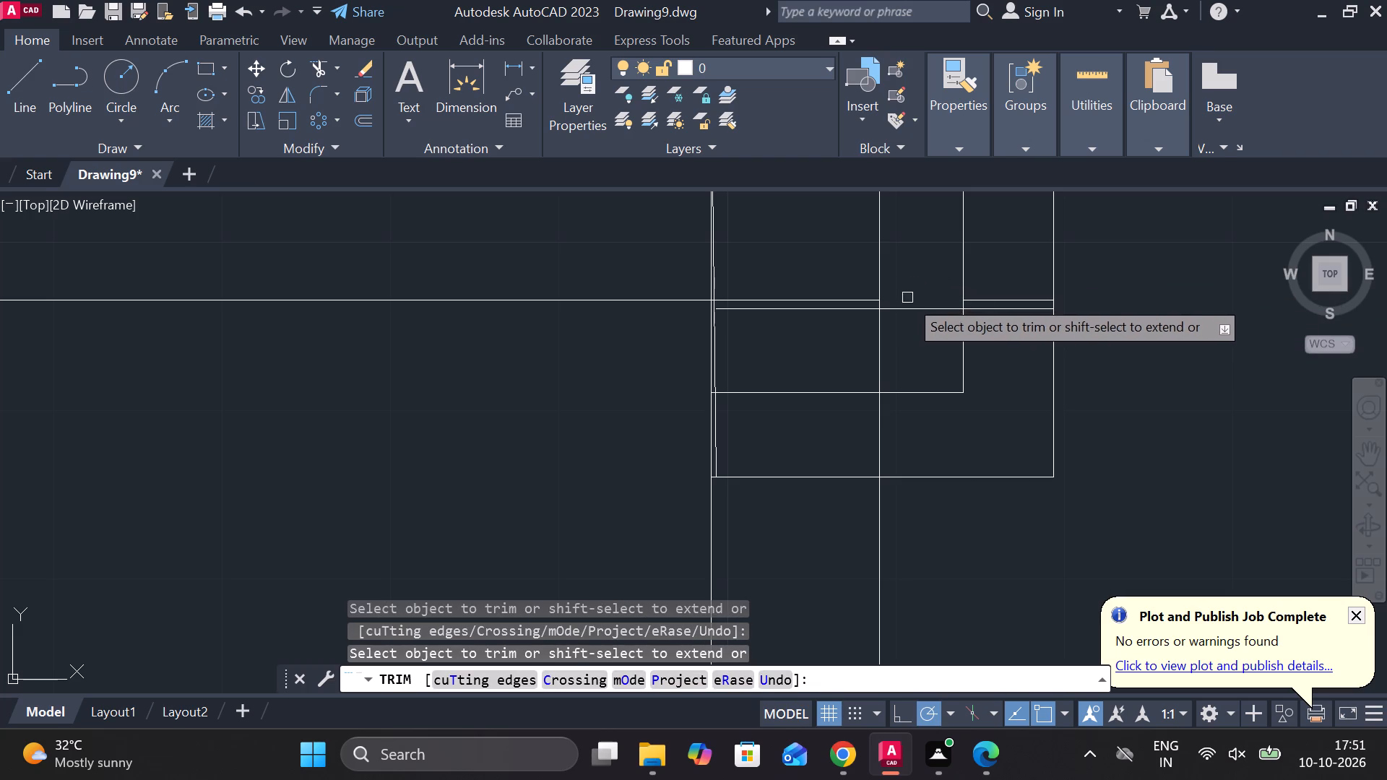
left_click(1017, 298)
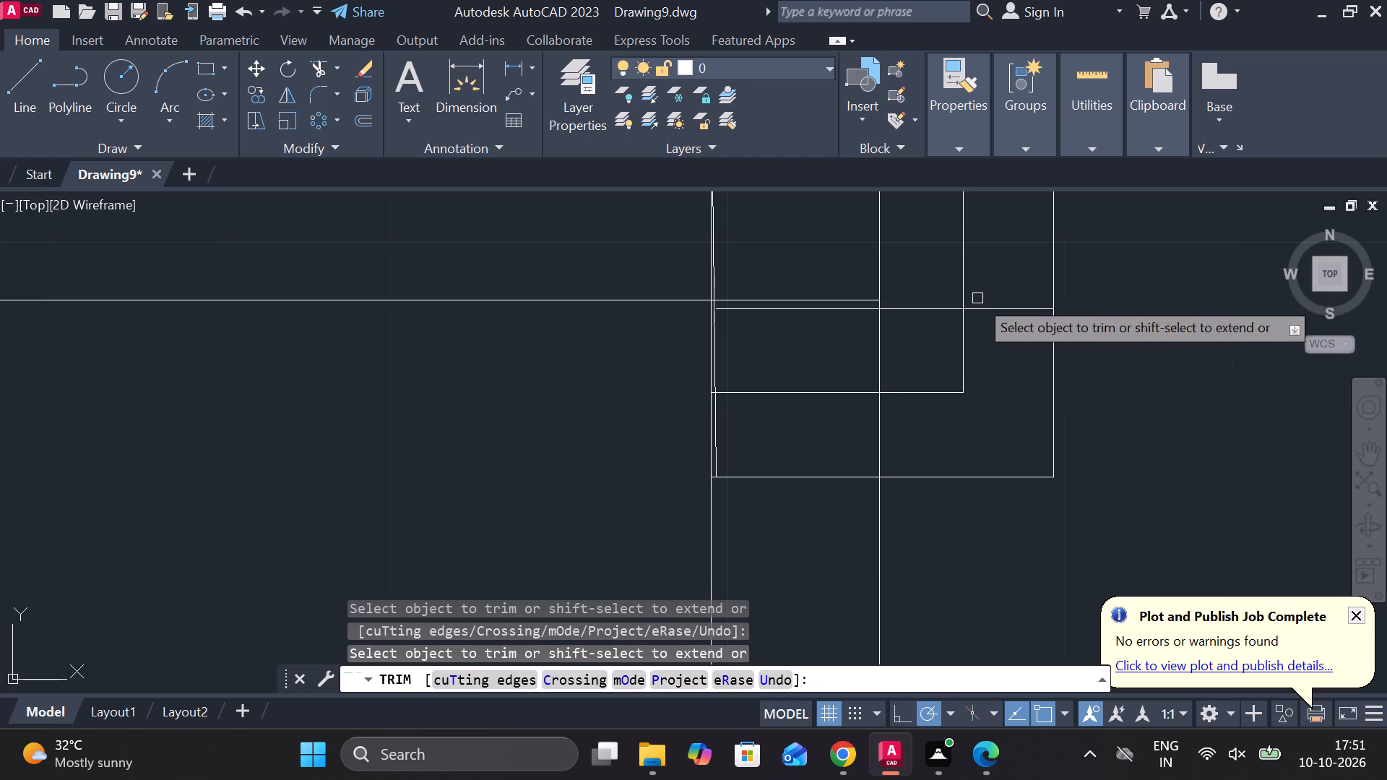
left_click(819, 300)
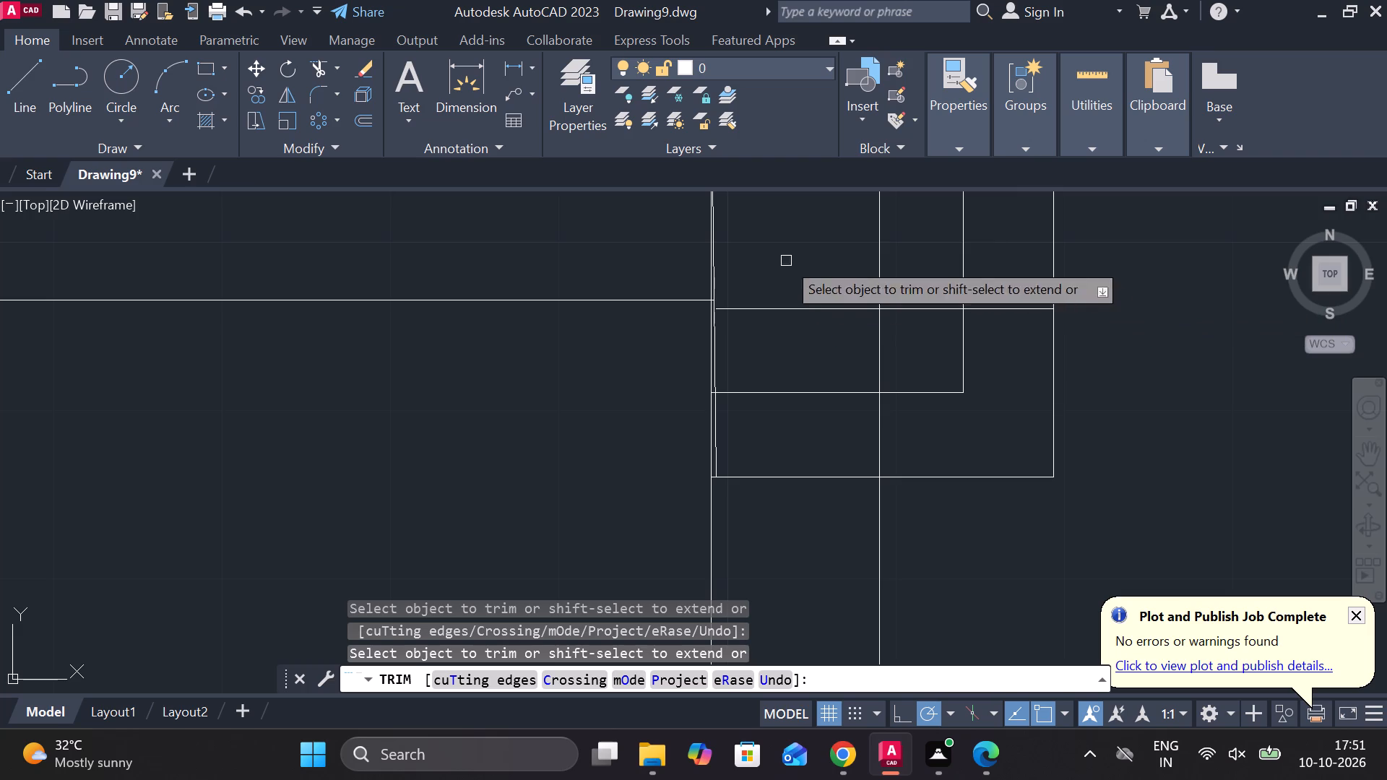
left_click(667, 298)
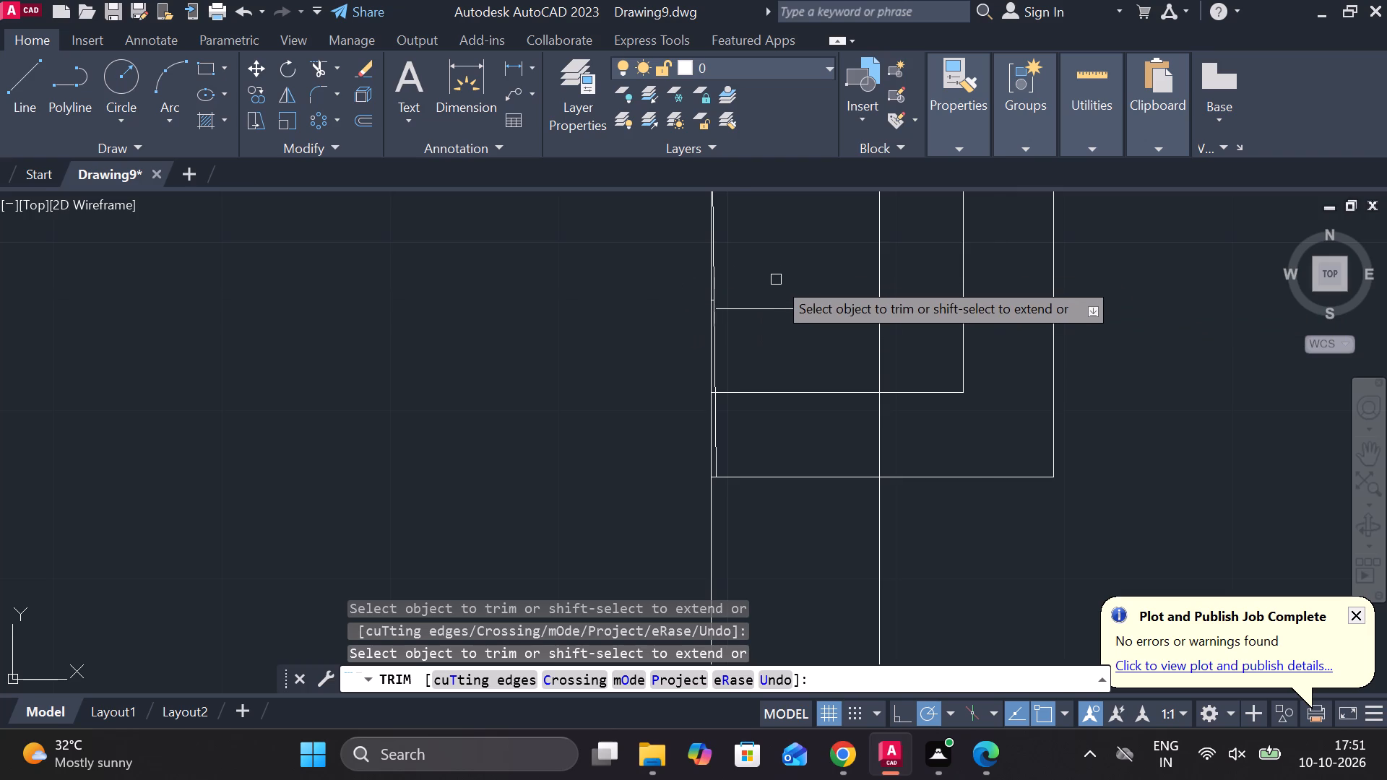
Trim away the slanted line pieces beside the outermost vertical in the nested rectangles' lower part, including the short horizontal stub between them.
scroll(776, 279, "down", 1)
scroll(776, 279, "up", 3)
scroll(772, 303, "down", 2)
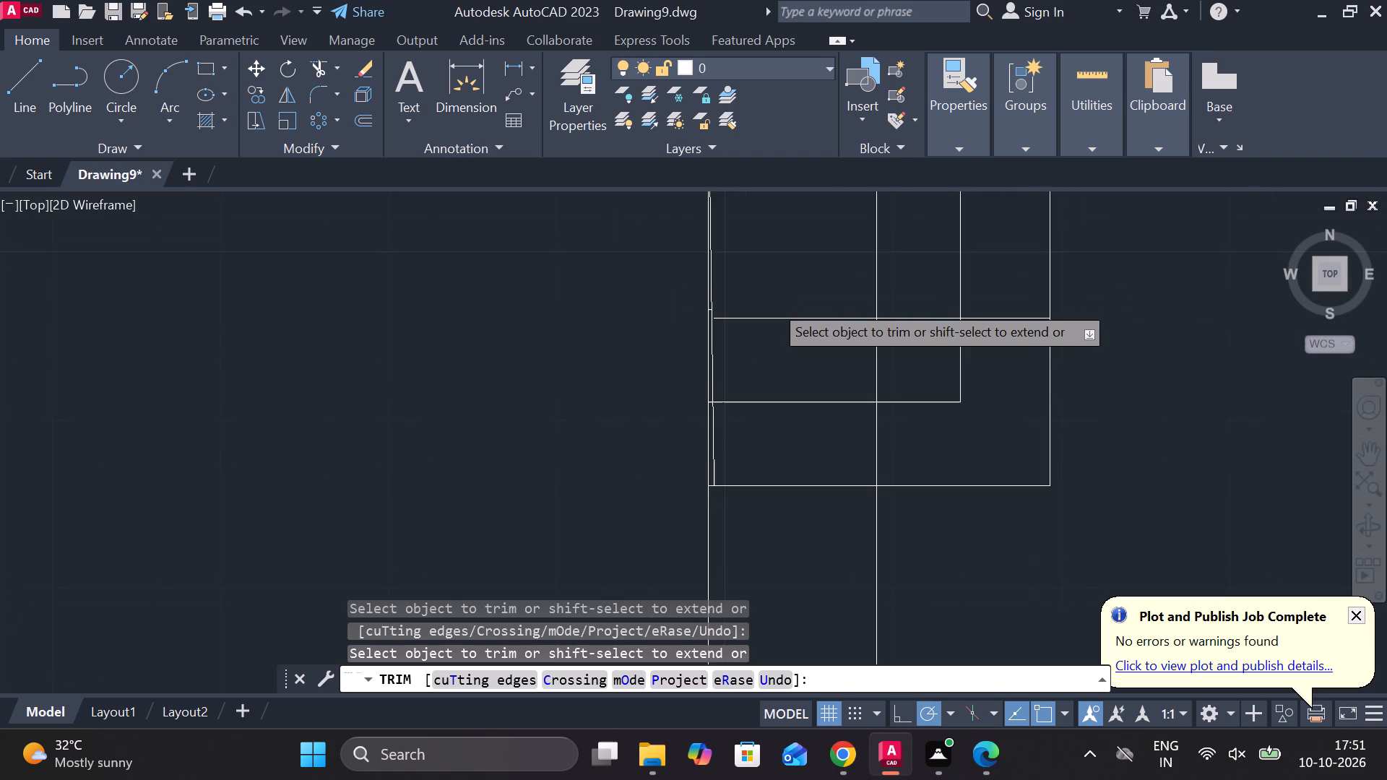
scroll(772, 303, "down", 2)
scroll(772, 303, "up", 4)
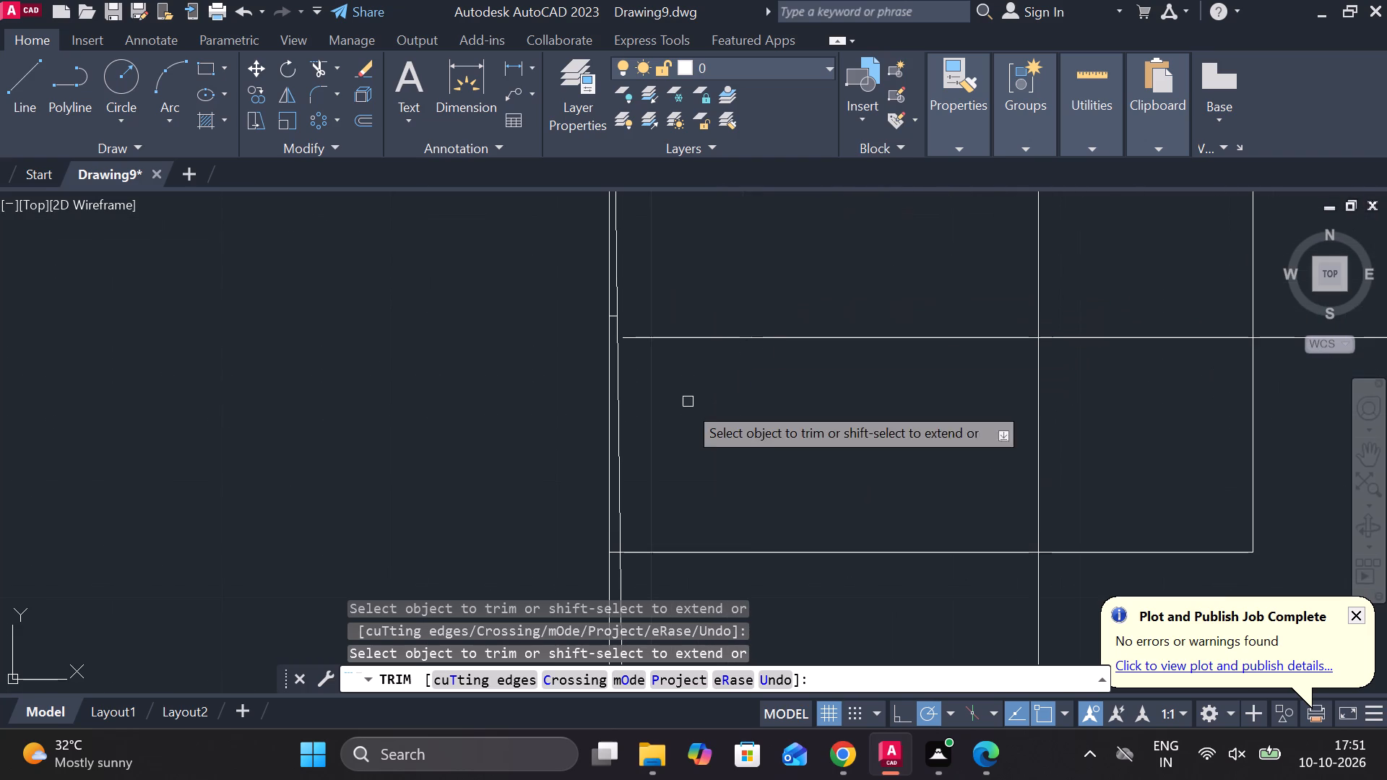
left_click(621, 459)
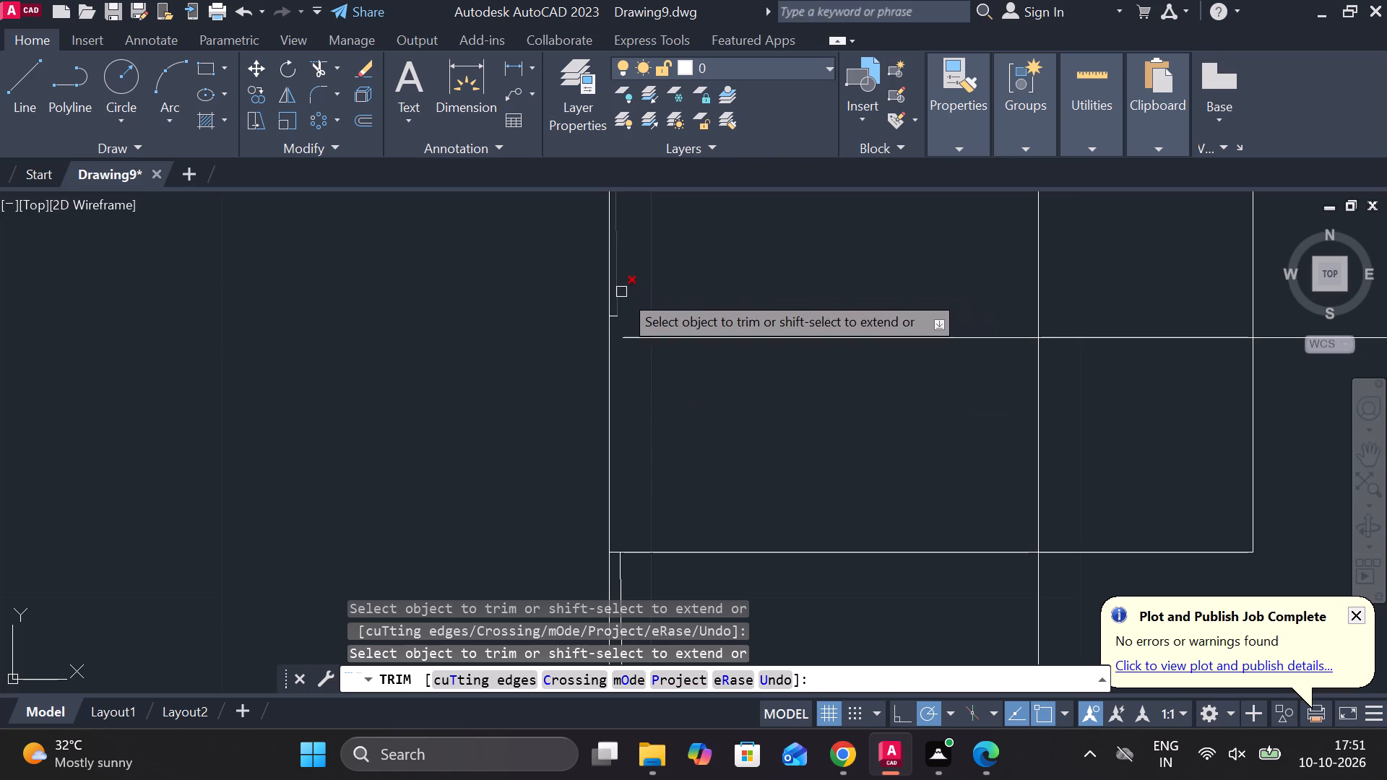
scroll(624, 298, "up", 1)
scroll(624, 298, "down", 1)
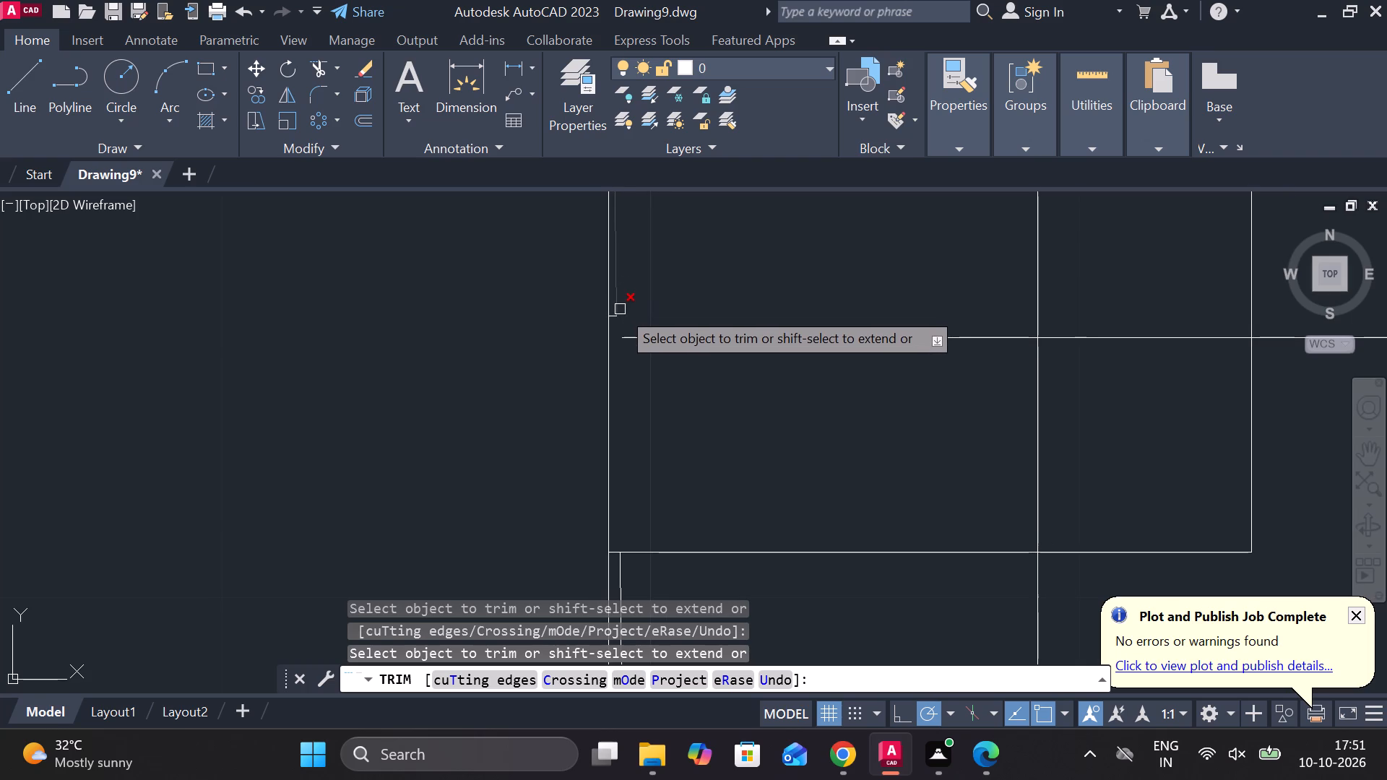
left_click(620, 308)
scroll(626, 292, "down", 2)
scroll(626, 292, "up", 3)
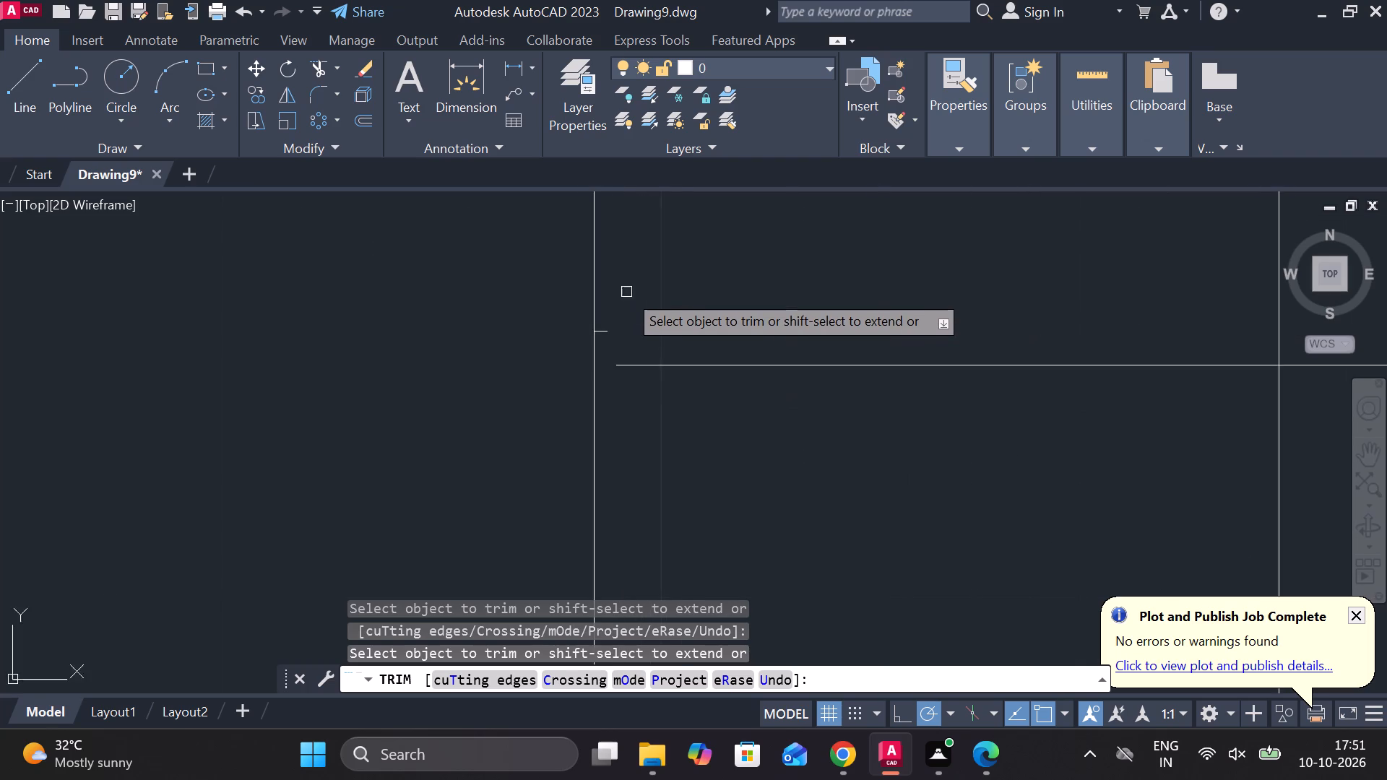
scroll(626, 292, "up", 1)
left_click(594, 351)
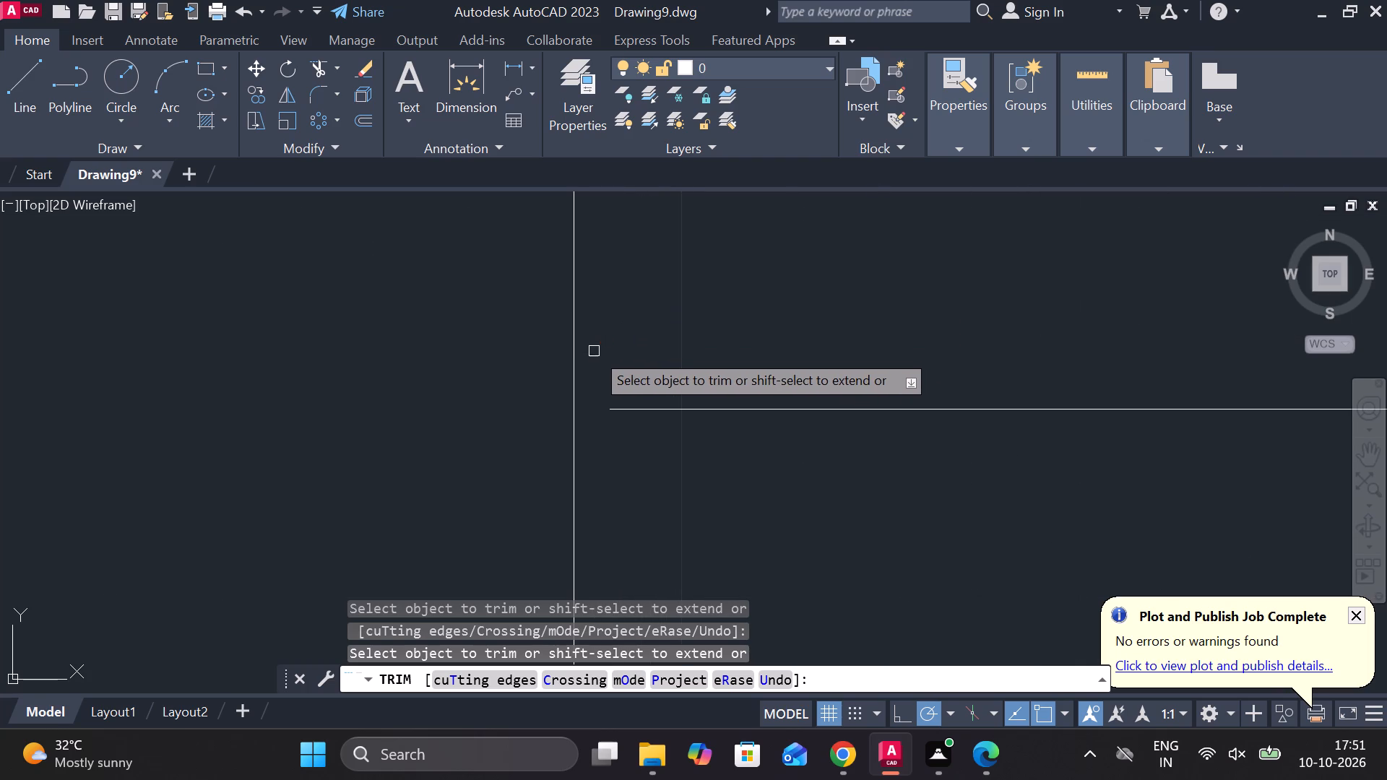
scroll(648, 339, "down", 4)
scroll(678, 493, "up", 3)
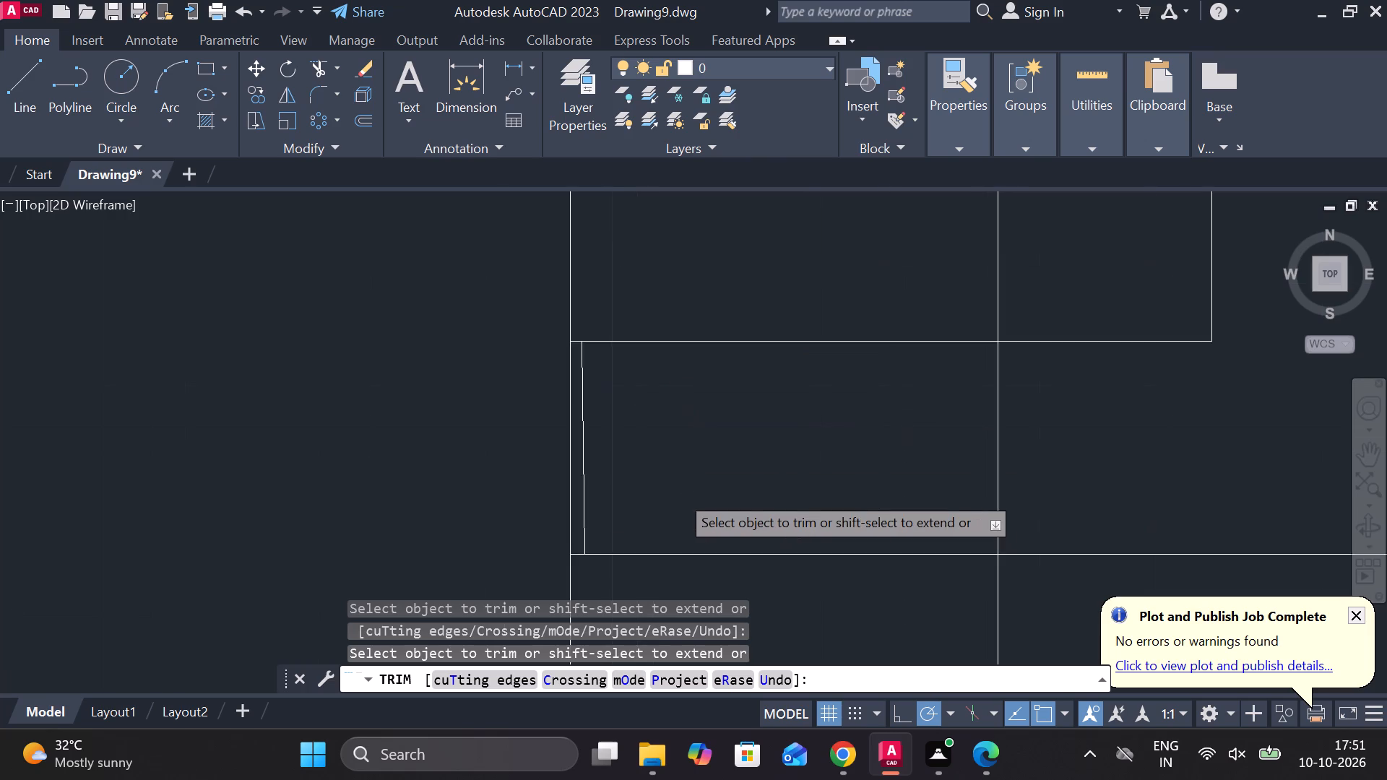
left_click(524, 472)
scroll(638, 433, "down", 3)
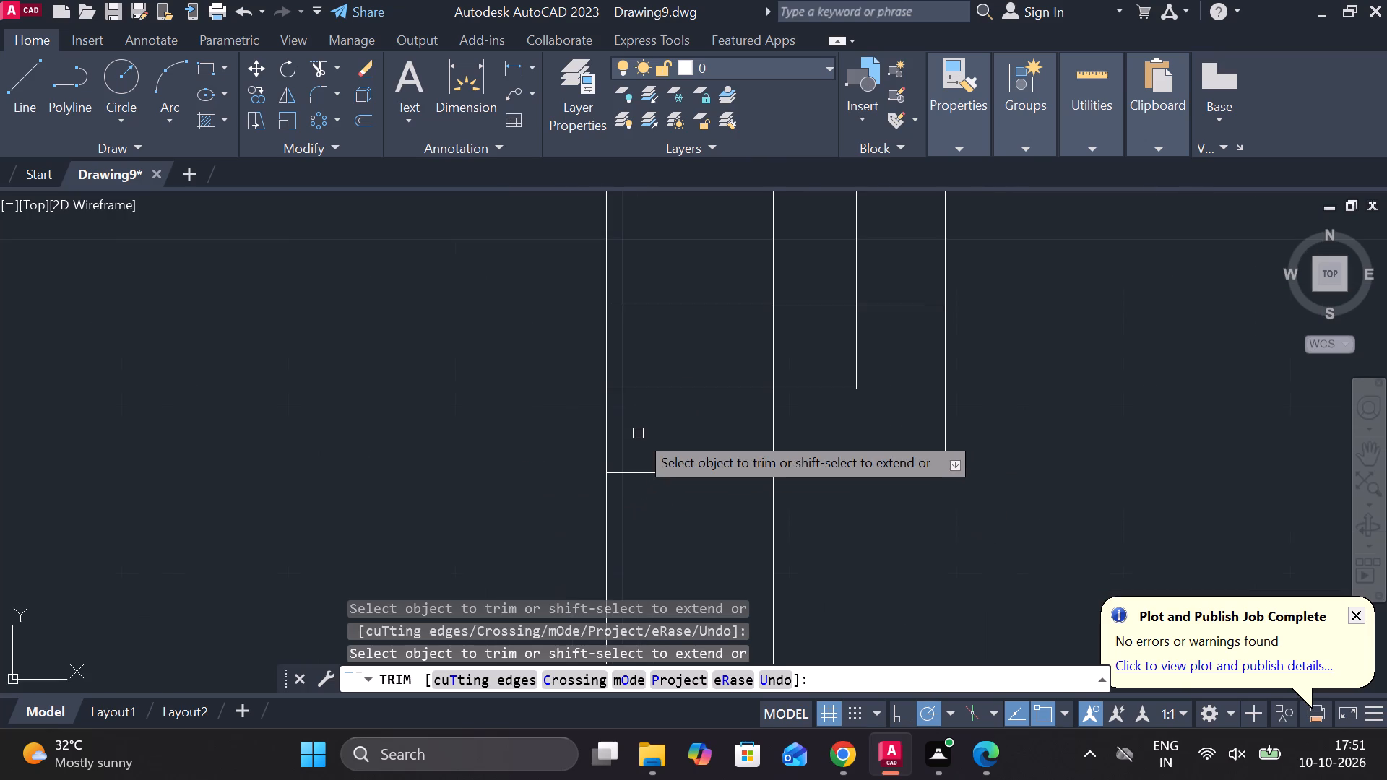
Trim the remaining slanted sliver beside the outermost vertical just below the horizontal centre line.
scroll(638, 433, "down", 1)
scroll(670, 235, "down", 2)
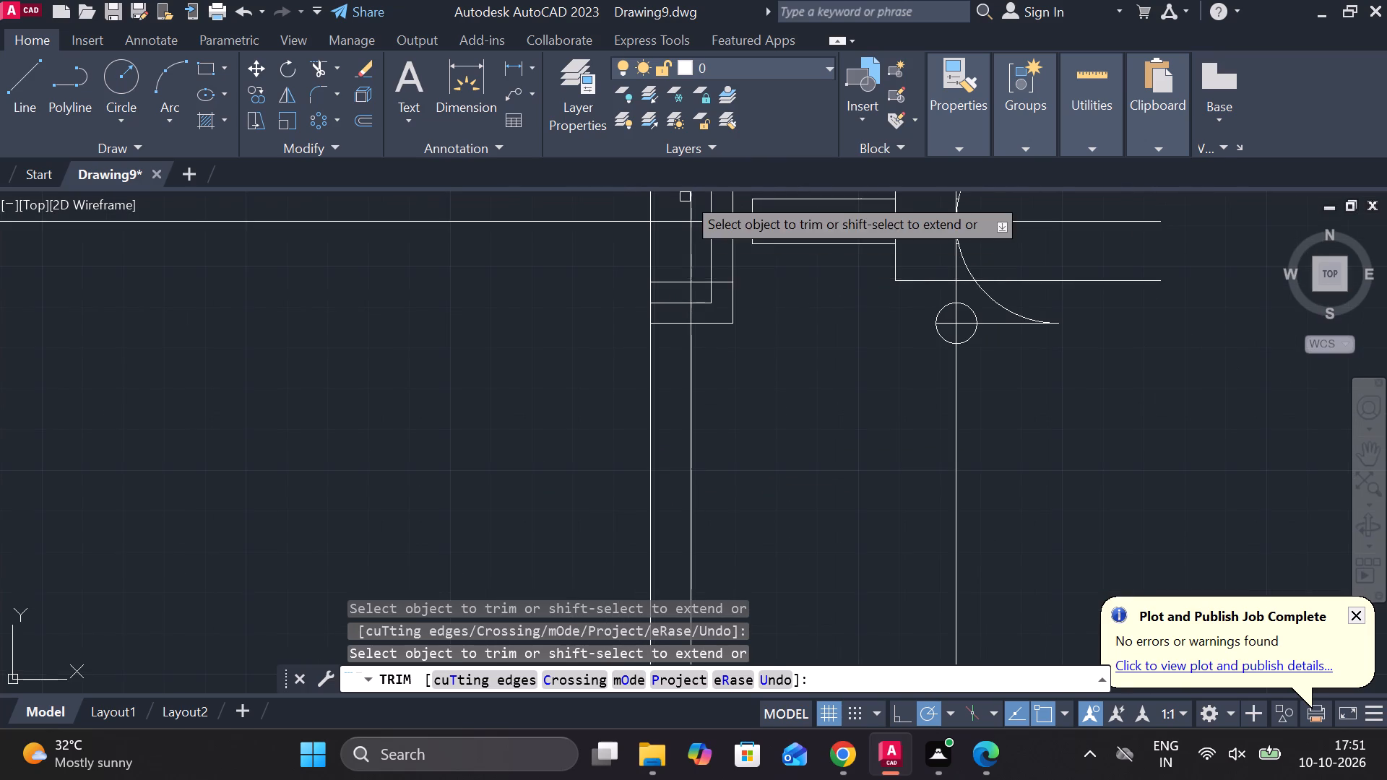
scroll(685, 194, "up", 1)
scroll(484, 434, "down", 2)
scroll(567, 299, "up", 3)
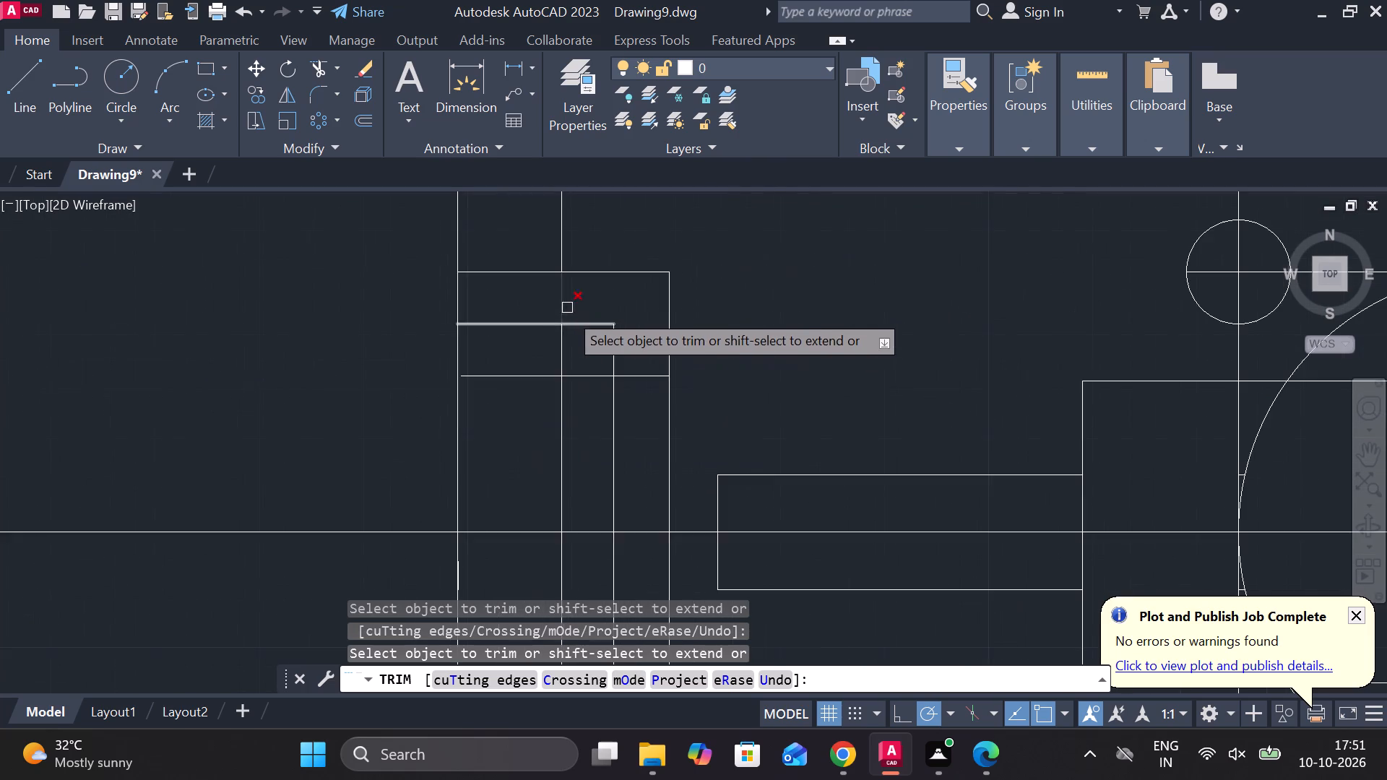
scroll(470, 506, "up", 3)
scroll(469, 503, "down", 2)
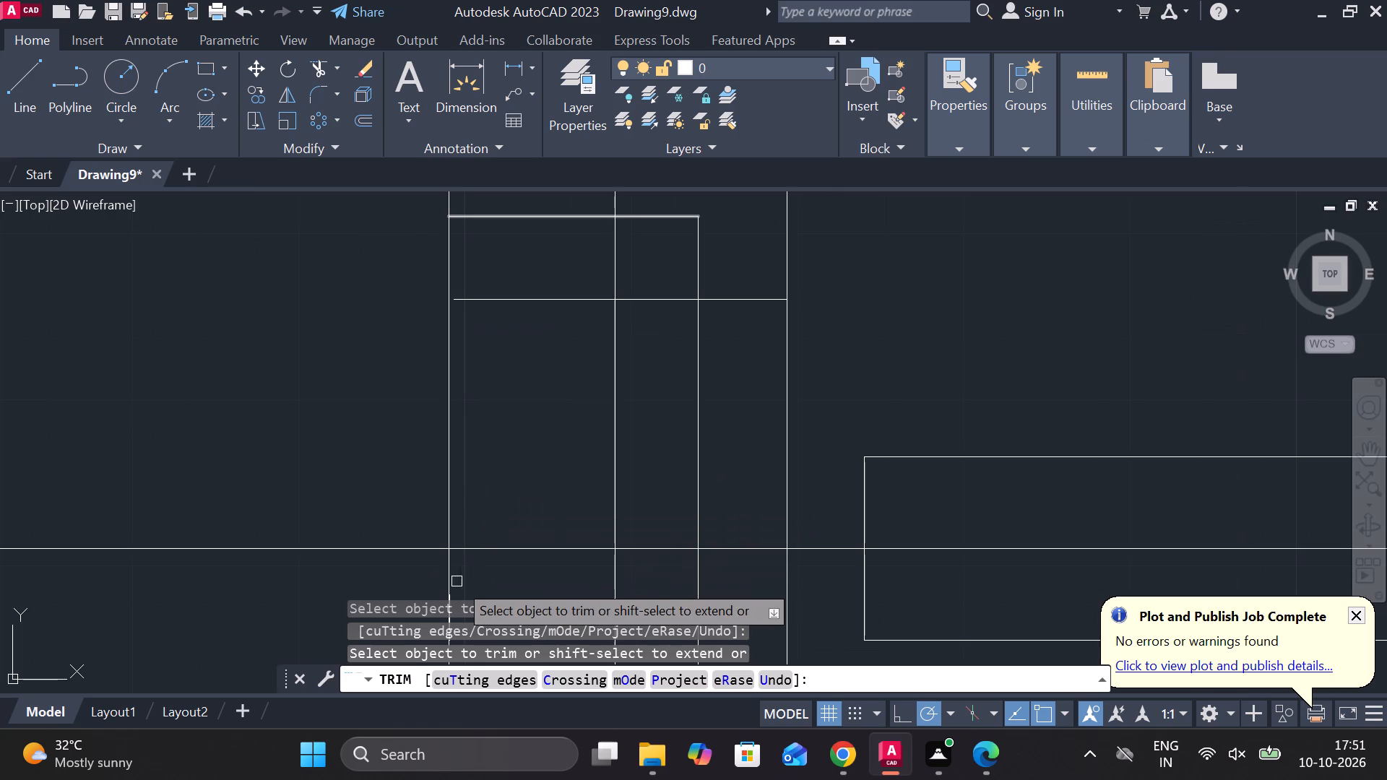
scroll(457, 581, "up", 3)
scroll(457, 581, "down", 2)
scroll(488, 557, "up", 2)
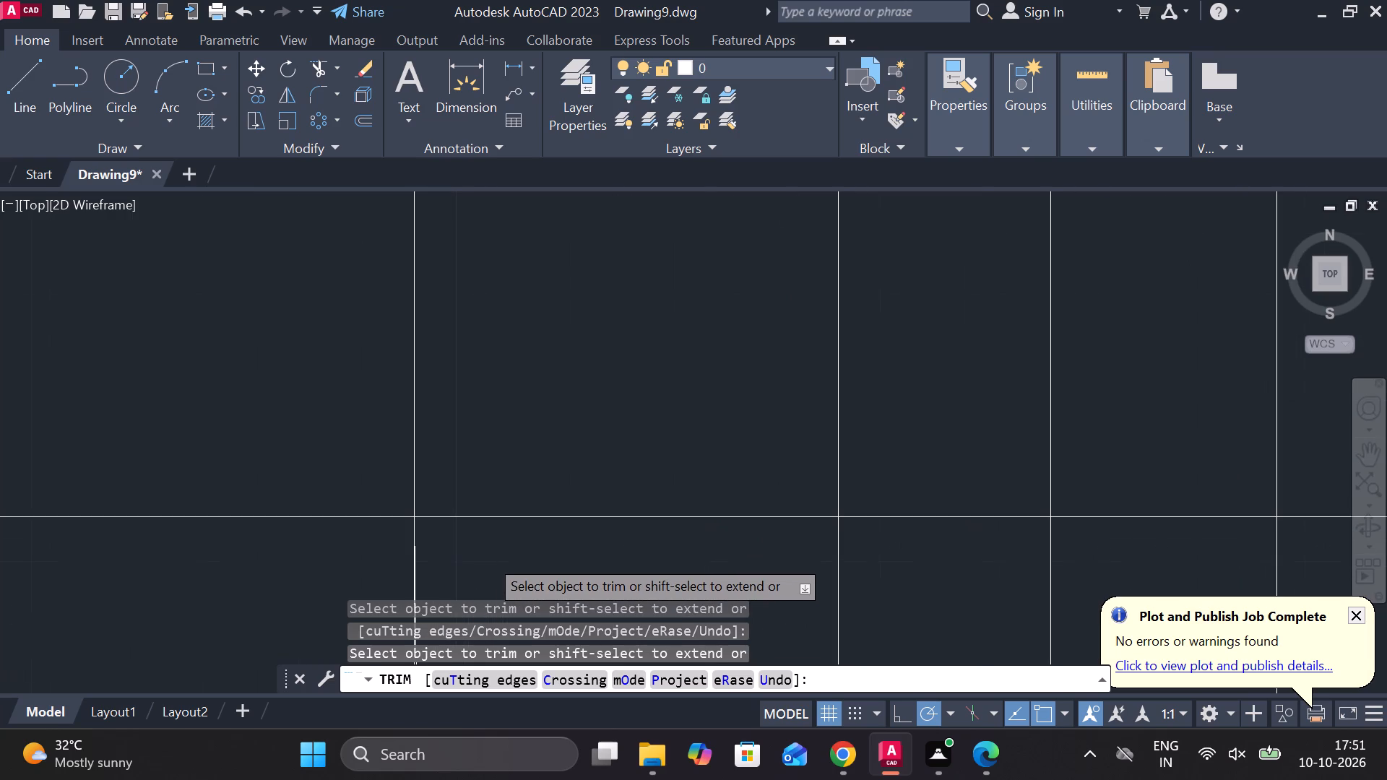
scroll(488, 557, "down", 2)
scroll(384, 539, "up", 2)
scroll(384, 539, "down", 1)
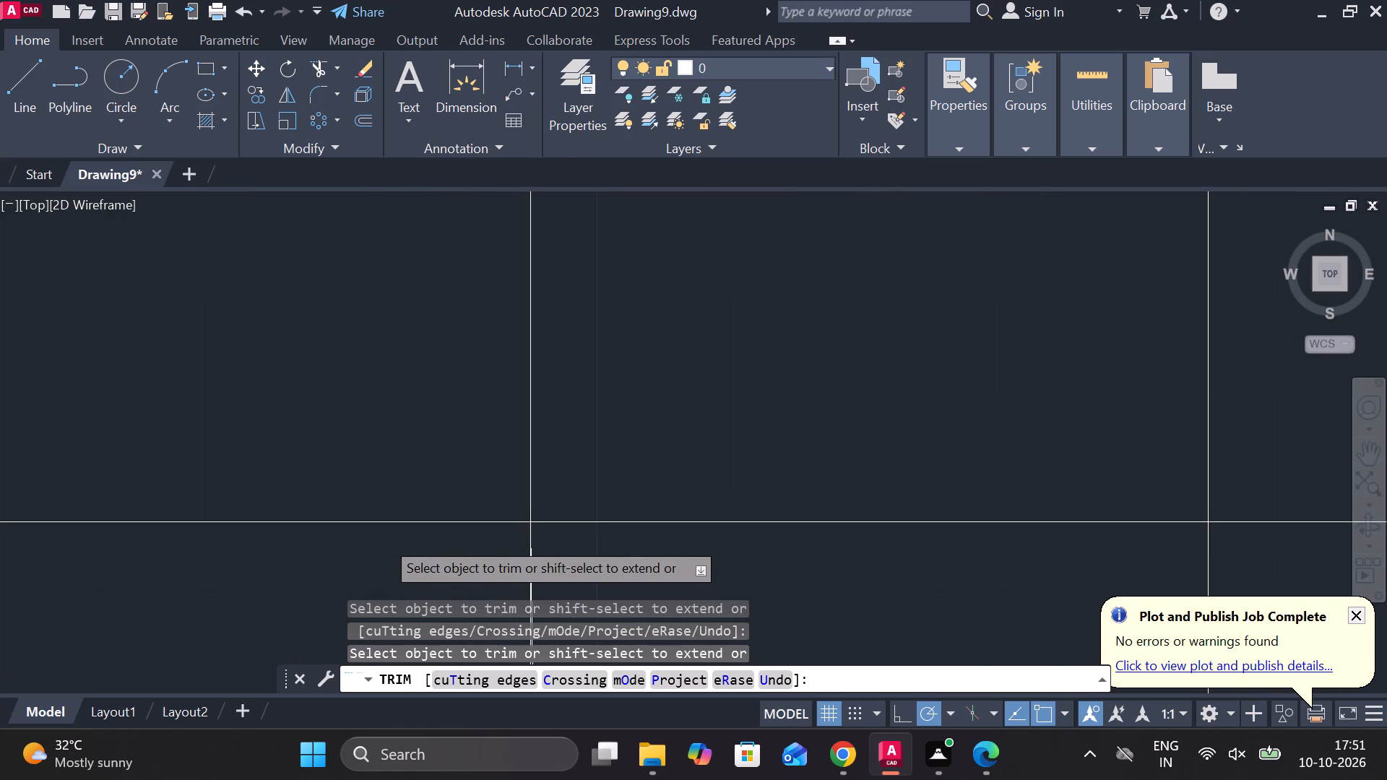
scroll(417, 534, "down", 2)
scroll(695, 428, "down", 2)
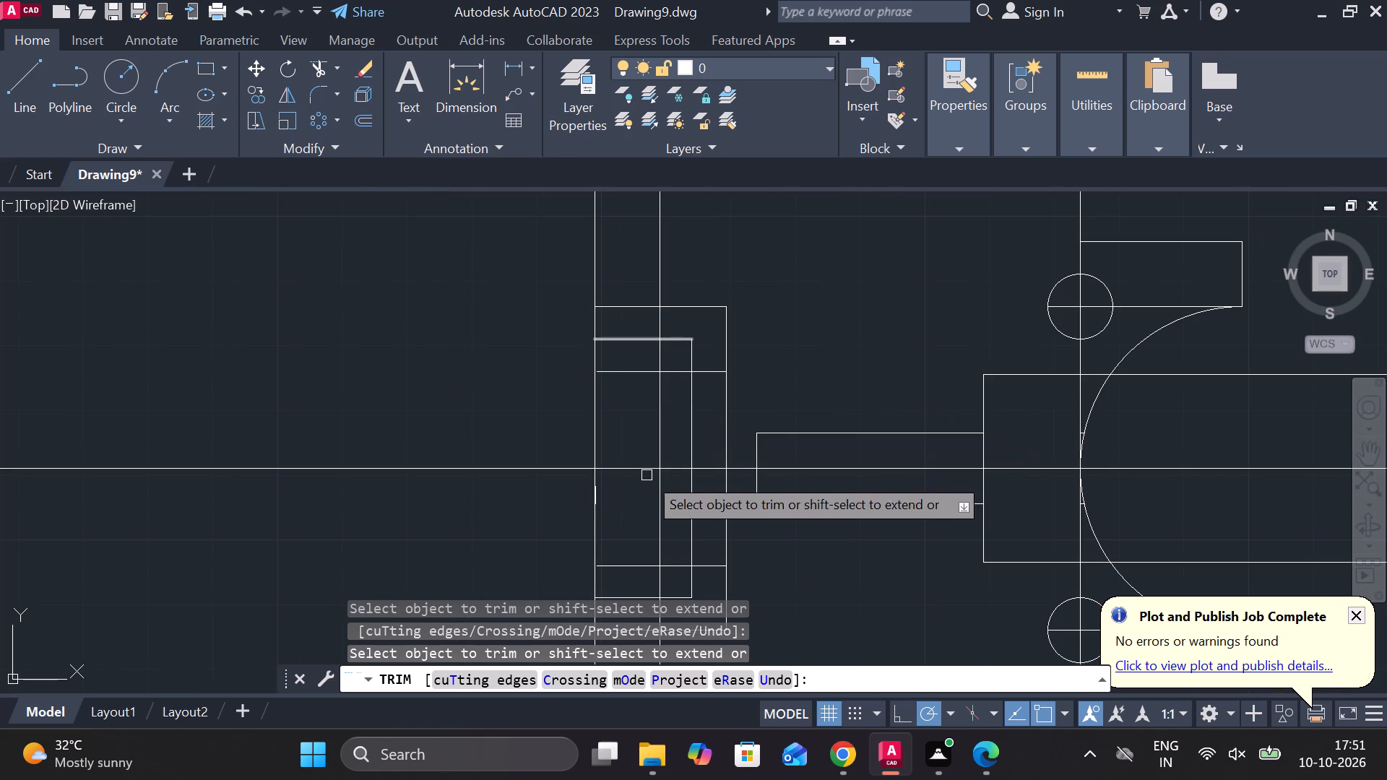
scroll(607, 497, "up", 5)
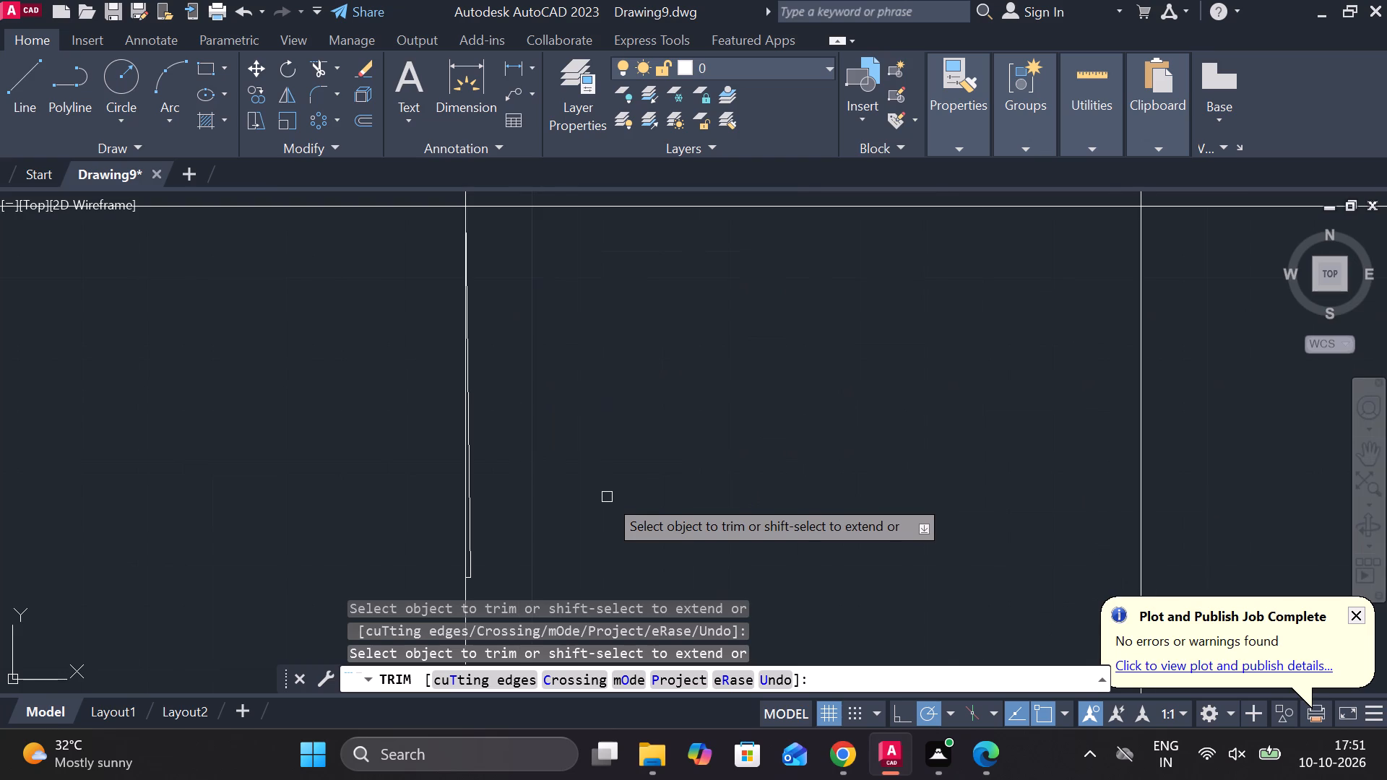
scroll(540, 537, "up", 2)
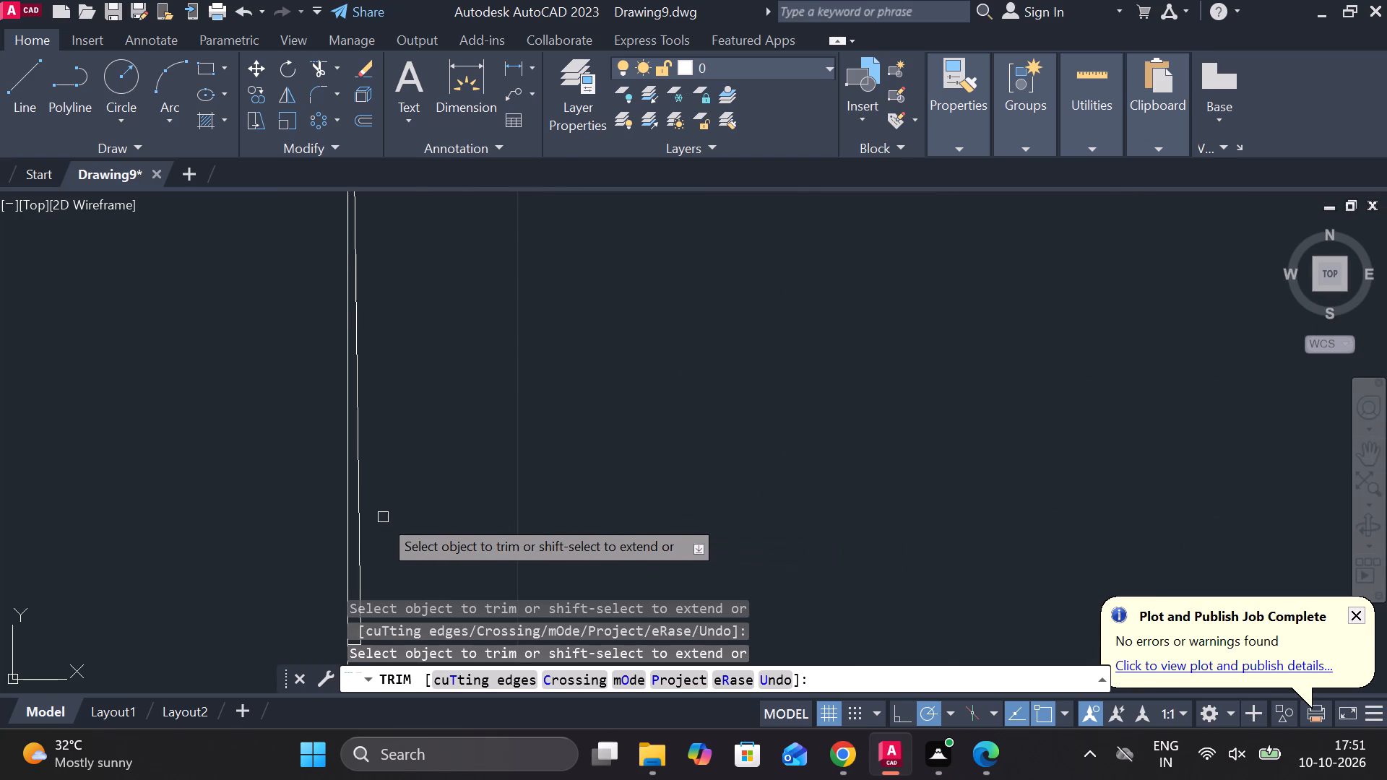
left_click(363, 520)
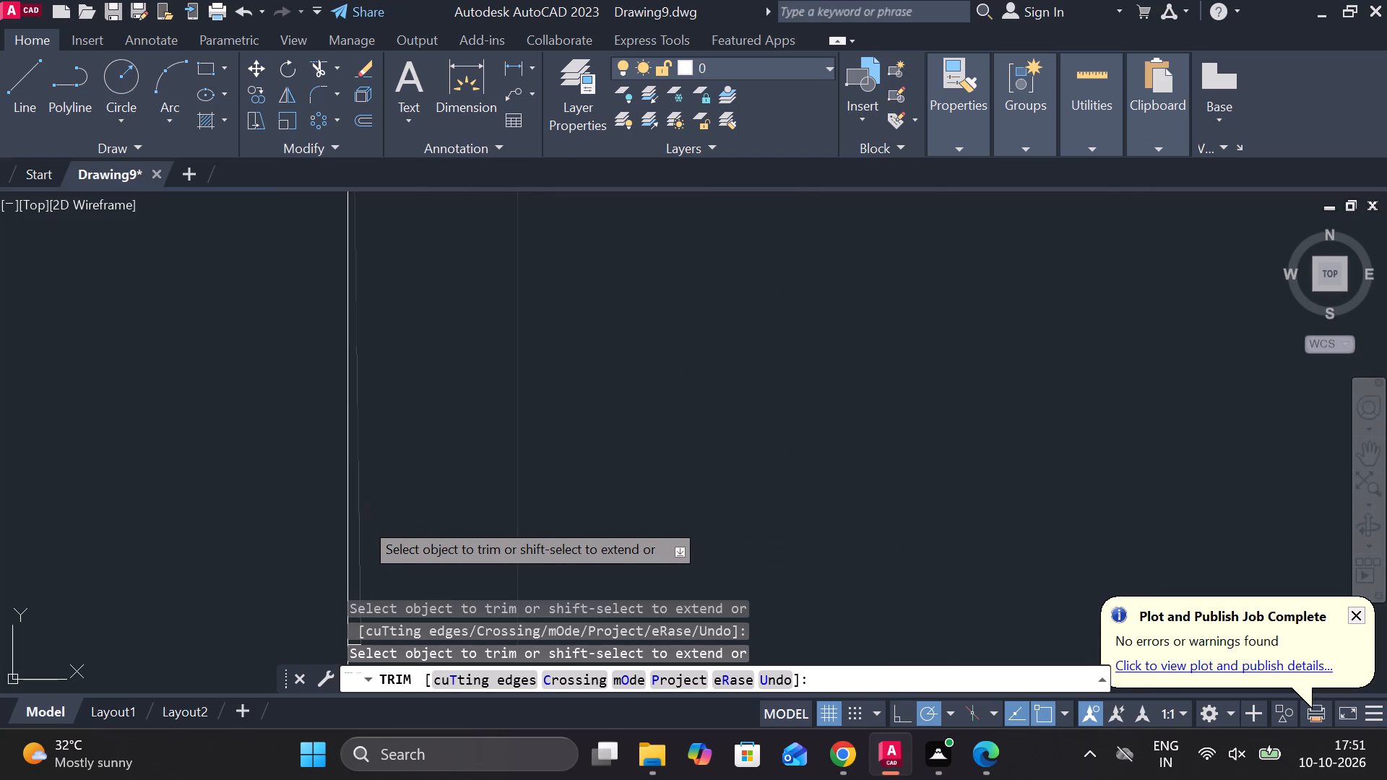
Trim both 5.5-unit lines between the short vertical and the vertical just before the arc.
scroll(399, 484, "down", 7)
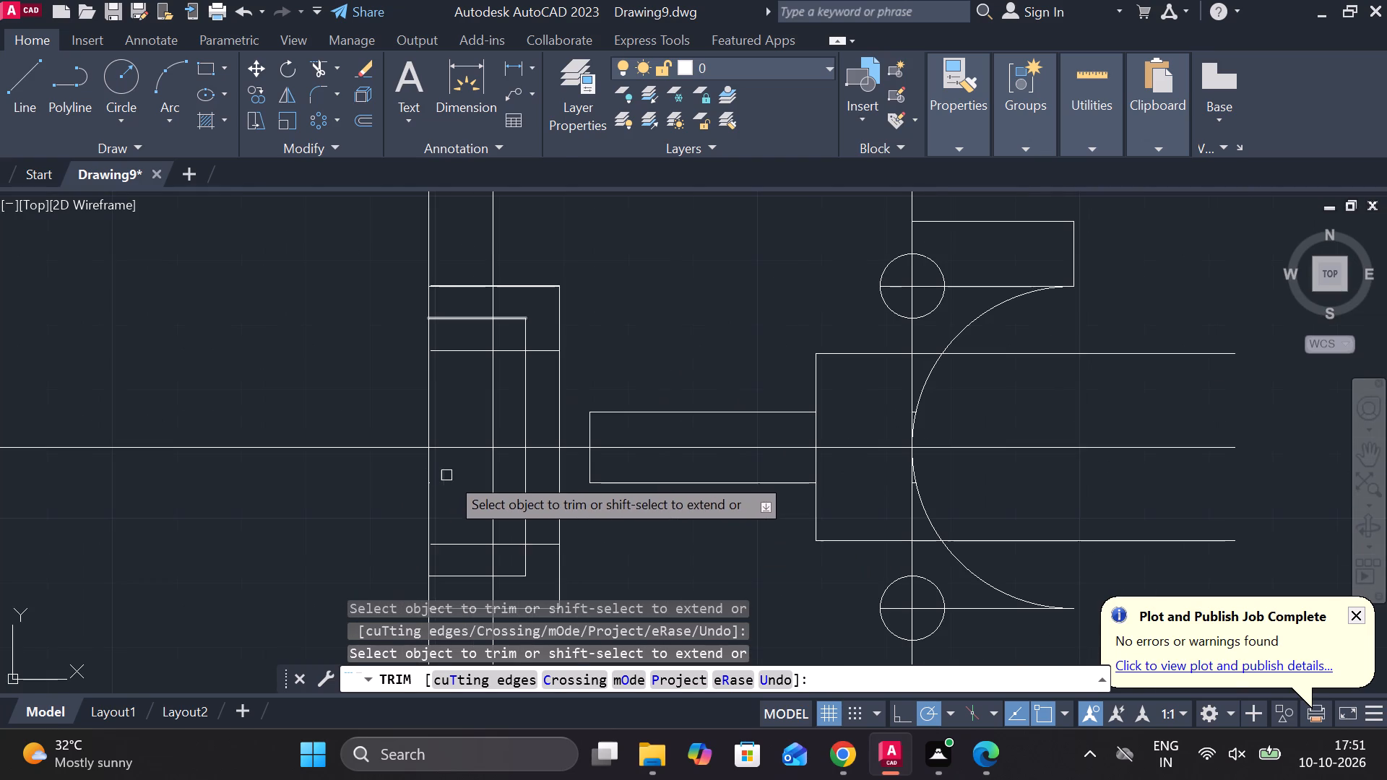
scroll(455, 547, "up", 4)
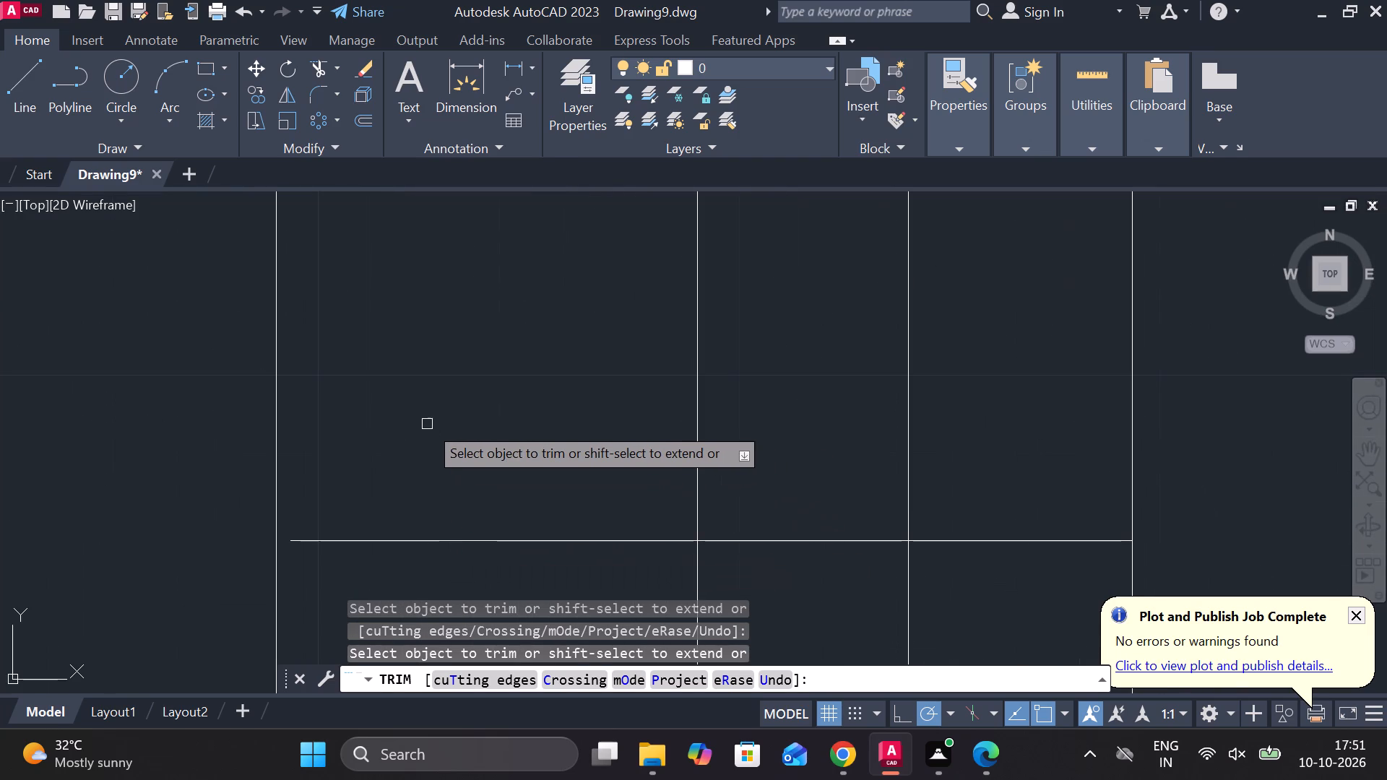
scroll(423, 420, "up", 2)
scroll(423, 420, "down", 3)
scroll(436, 578, "up", 3)
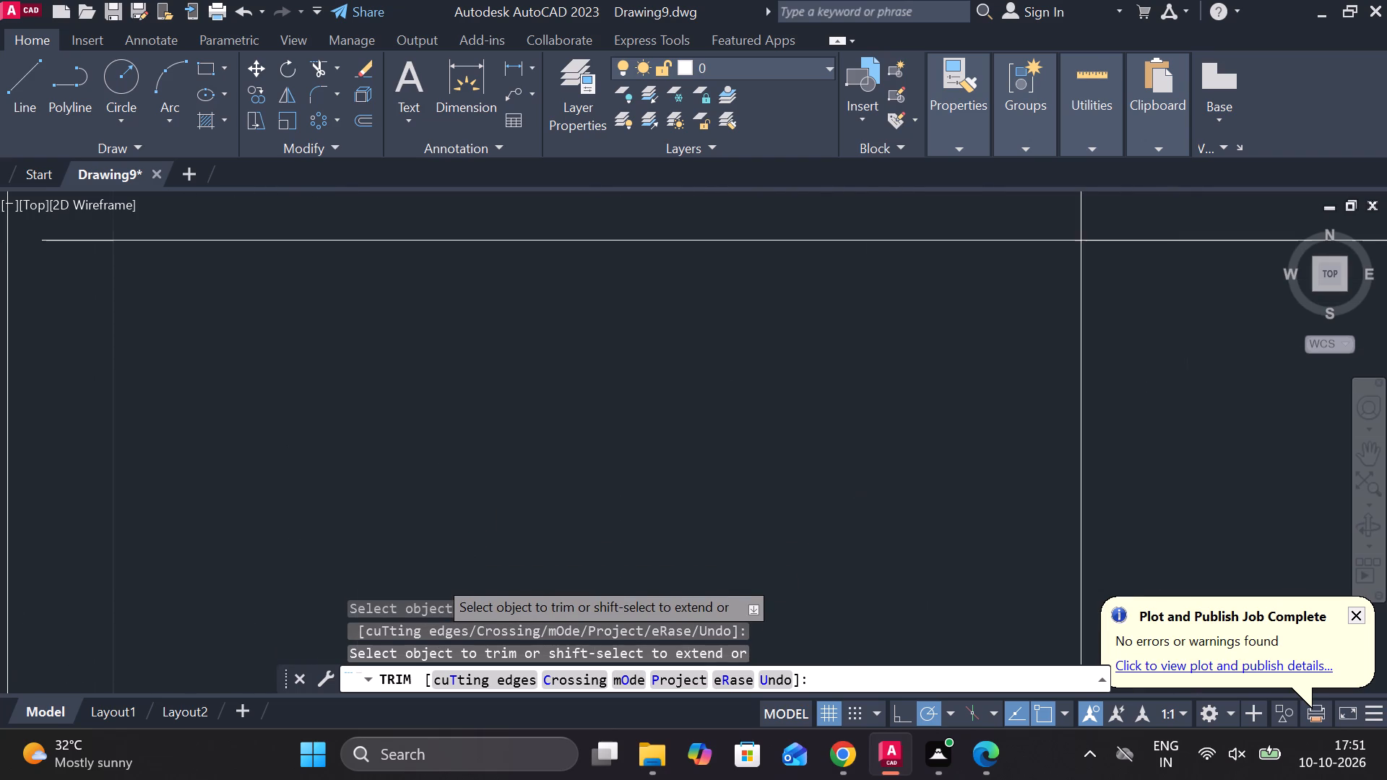
scroll(436, 578, "down", 4)
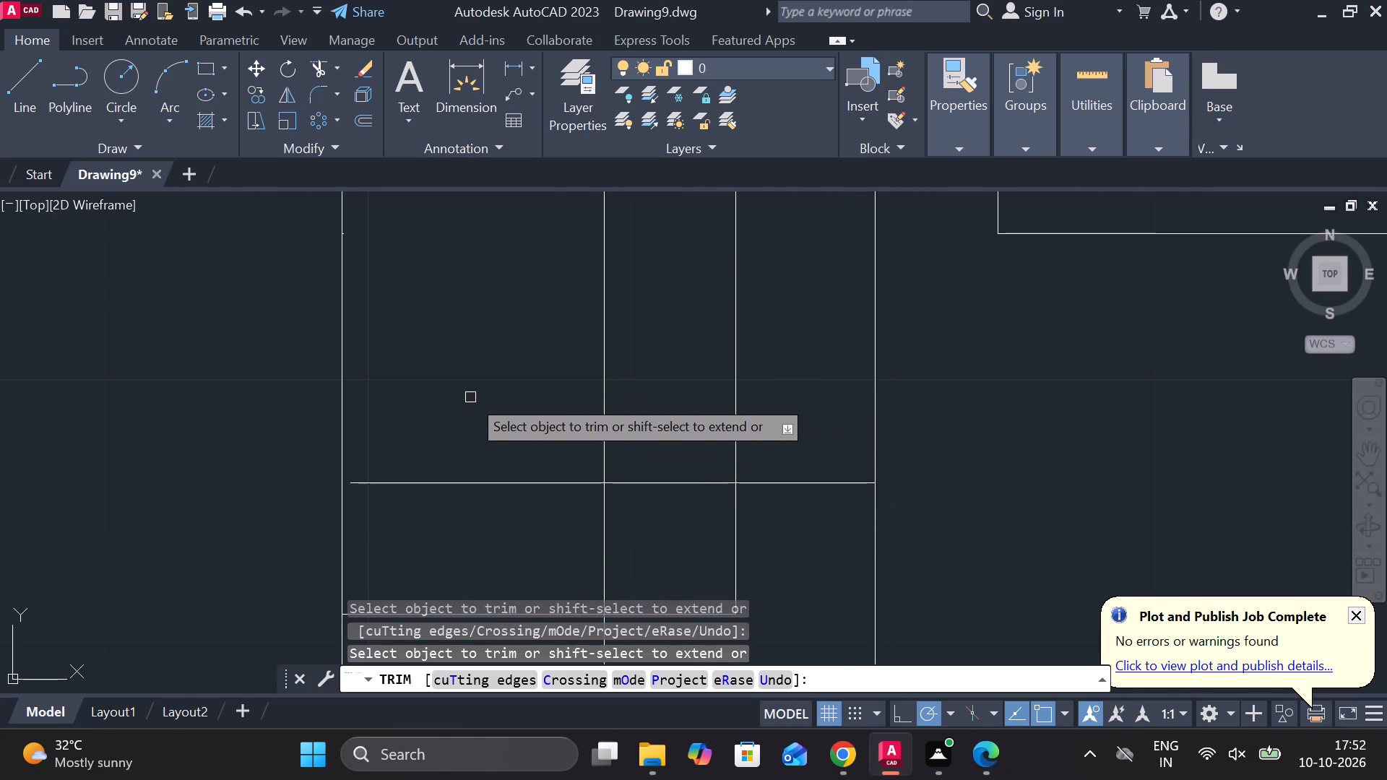
scroll(470, 397, "down", 4)
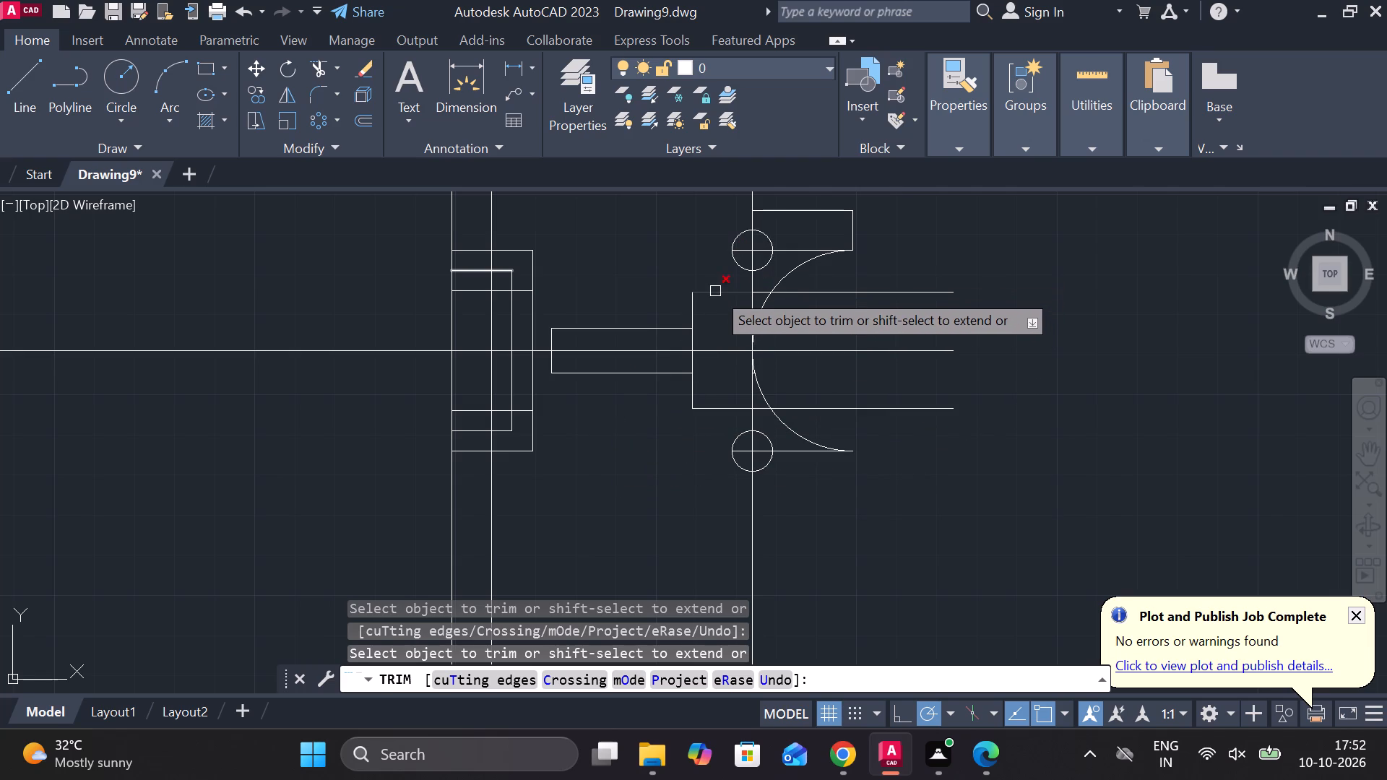
left_click(605, 334)
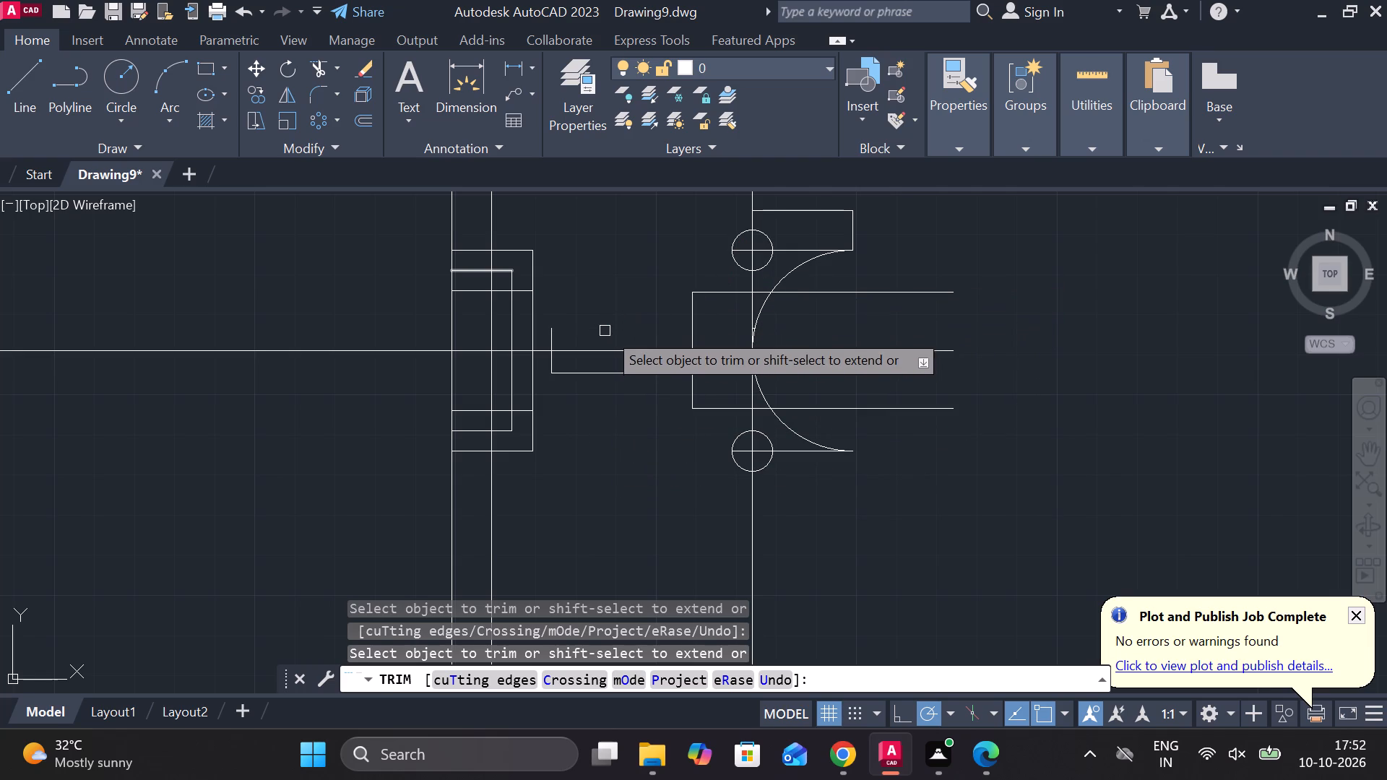
left_click(620, 378)
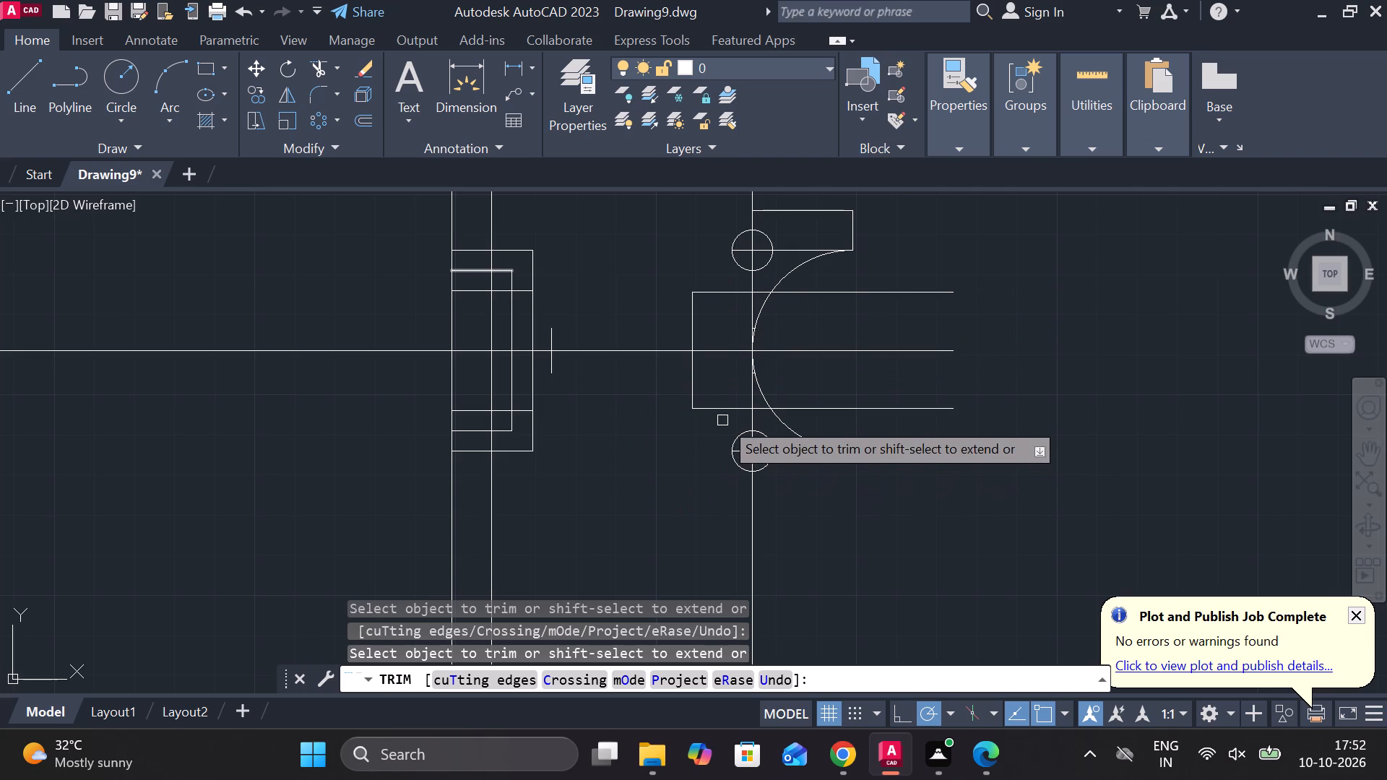
Trim both 14.5-unit lines between the vertical before the arc and the circles' vertical centre line, and beyond the arc.
left_click(725, 409)
left_click(728, 290)
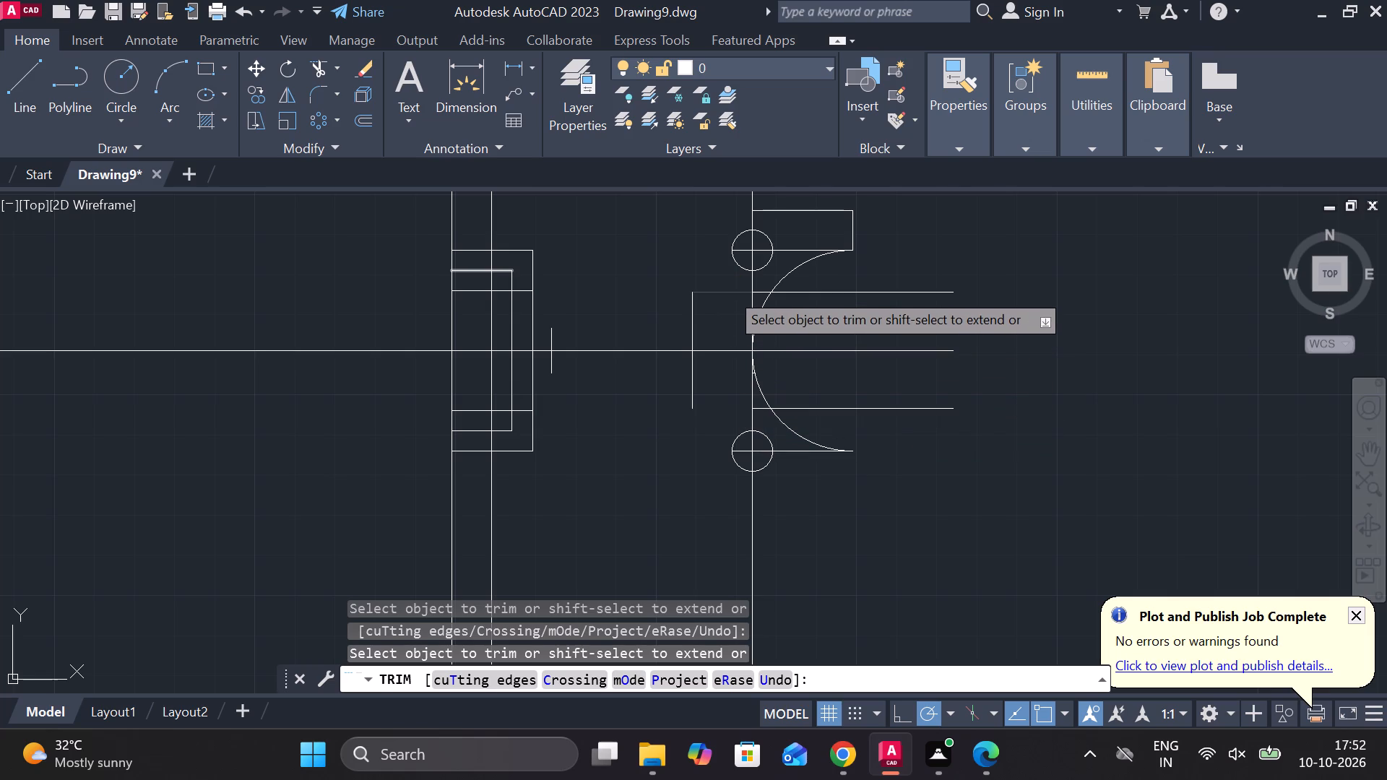
left_click(834, 295)
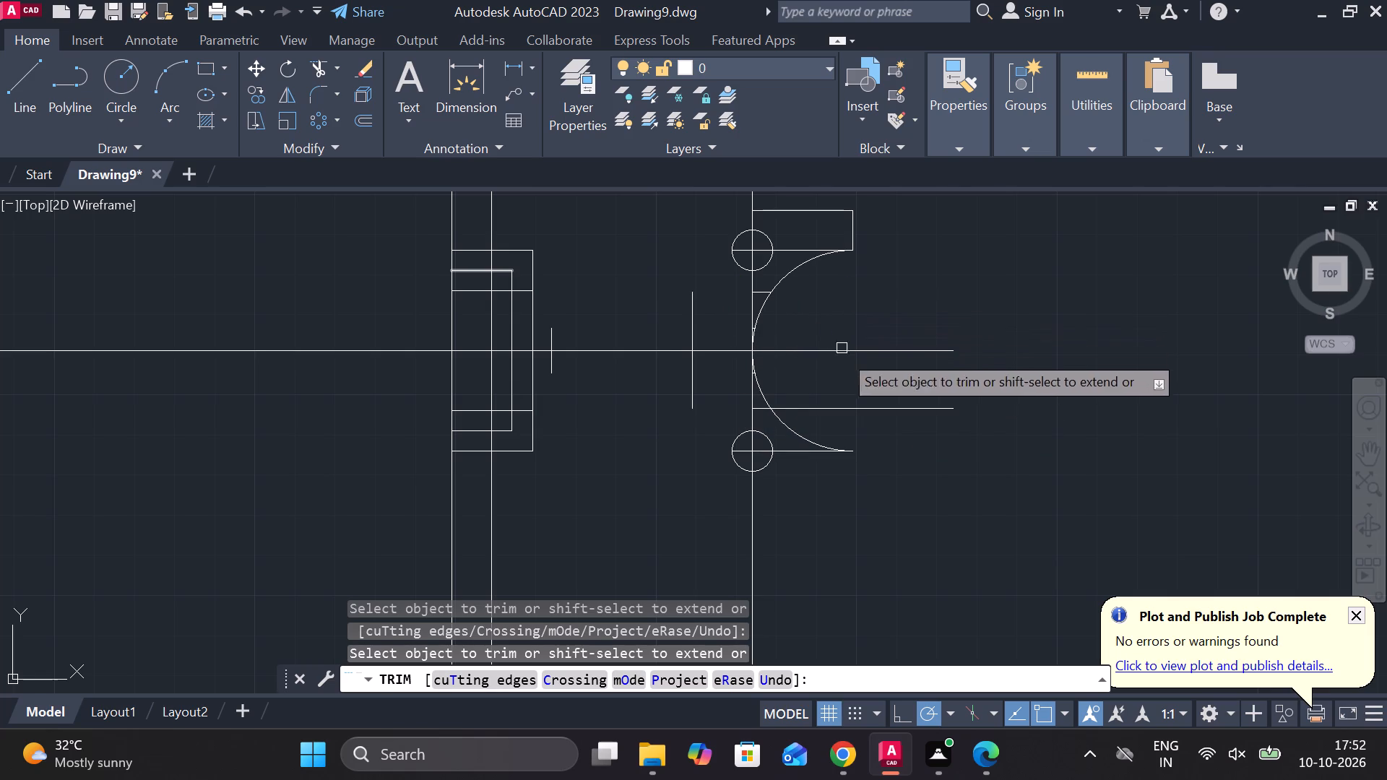
left_click(848, 408)
Trim the four leftover 14.5-unit and 5.5-unit line stubs between the circles' vertical centre line and the arc, and end trimming.
scroll(778, 322, "up", 3)
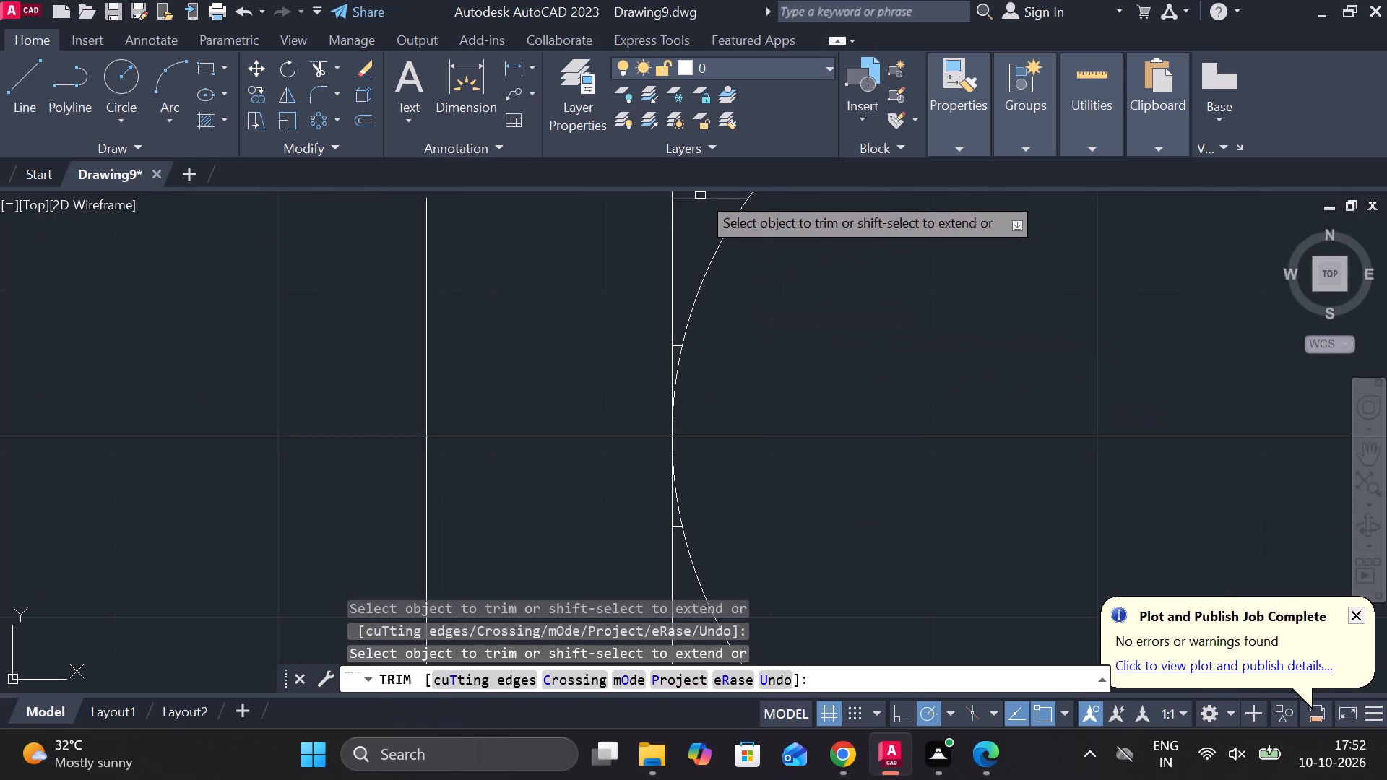
left_click(700, 199)
scroll(675, 298, "up", 3)
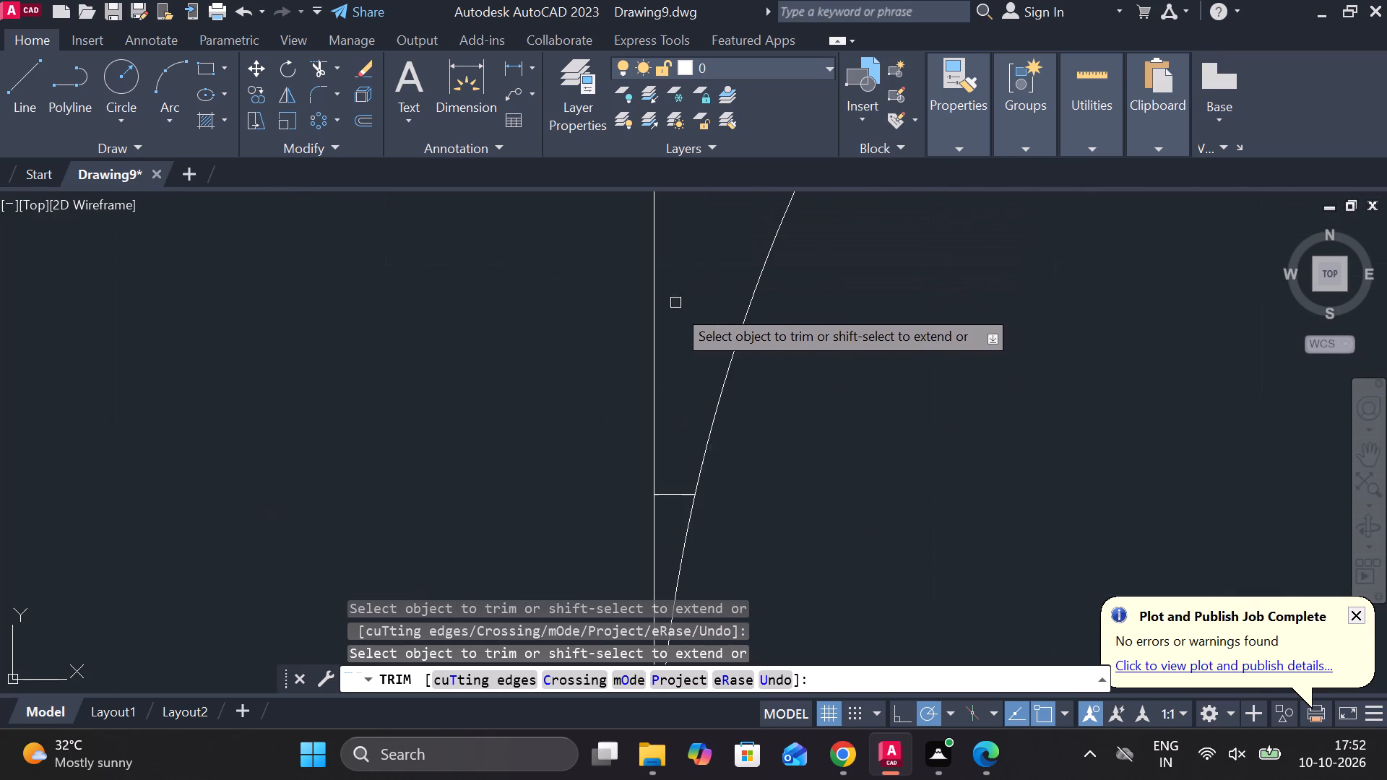
left_click(668, 496)
scroll(680, 446, "down", 4)
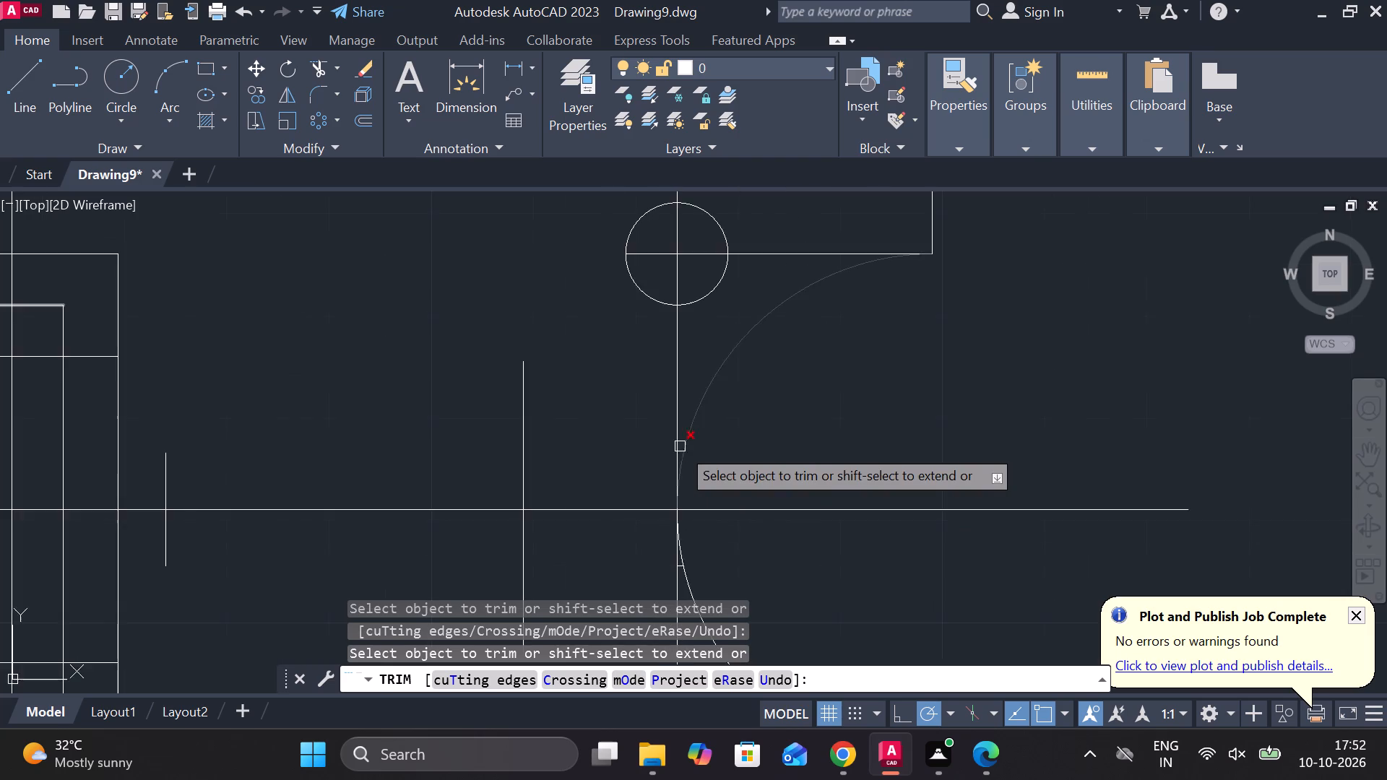
scroll(680, 446, "down", 2)
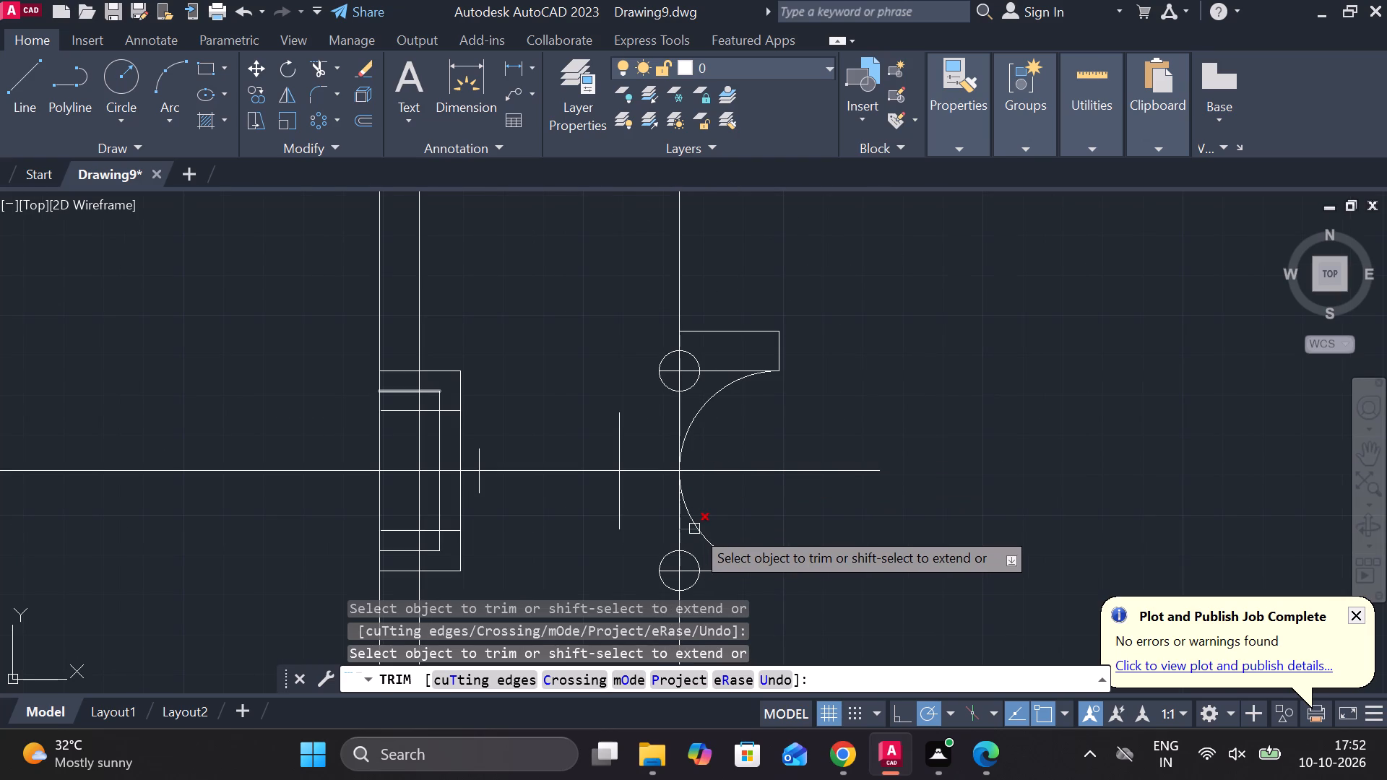
scroll(692, 529, "up", 3)
left_click(676, 529)
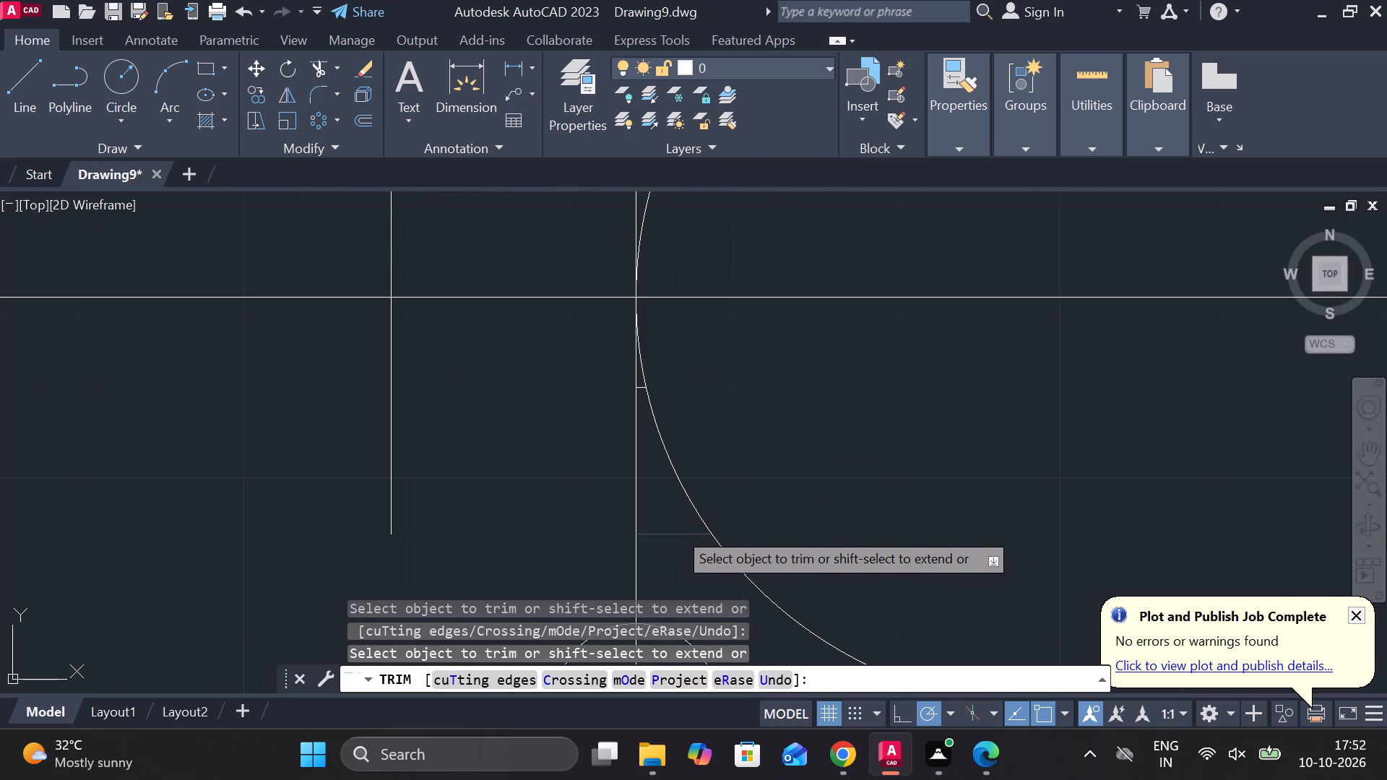
scroll(679, 378, "up", 3)
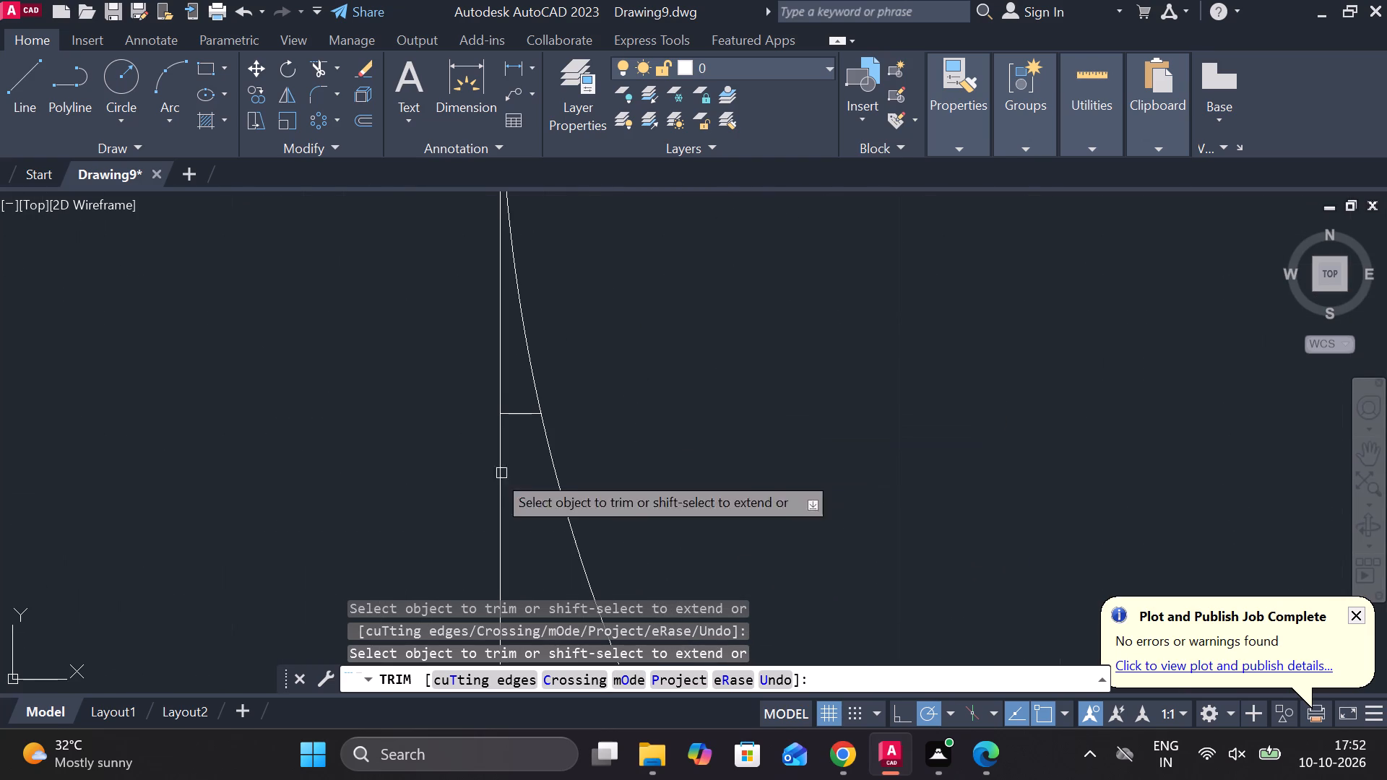
left_click(520, 419)
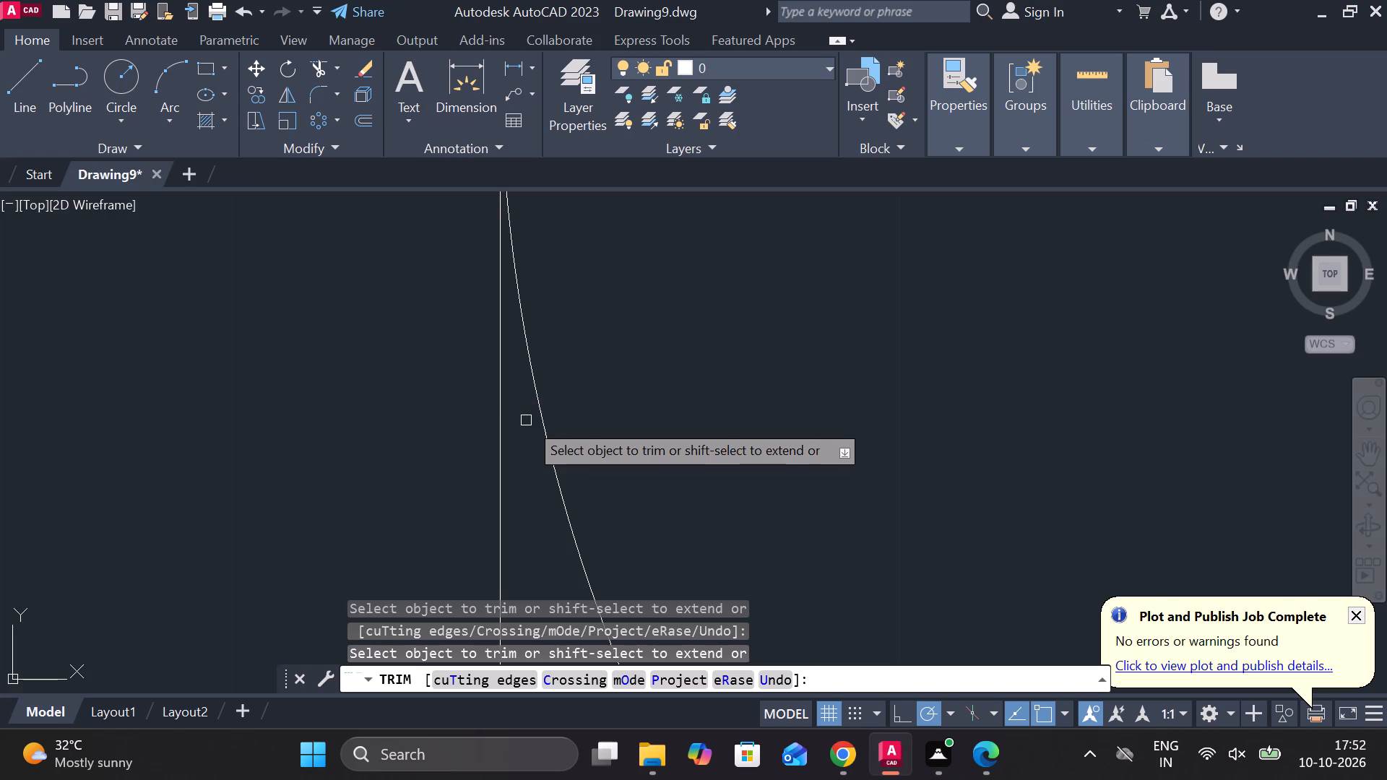
scroll(527, 420, "down", 7)
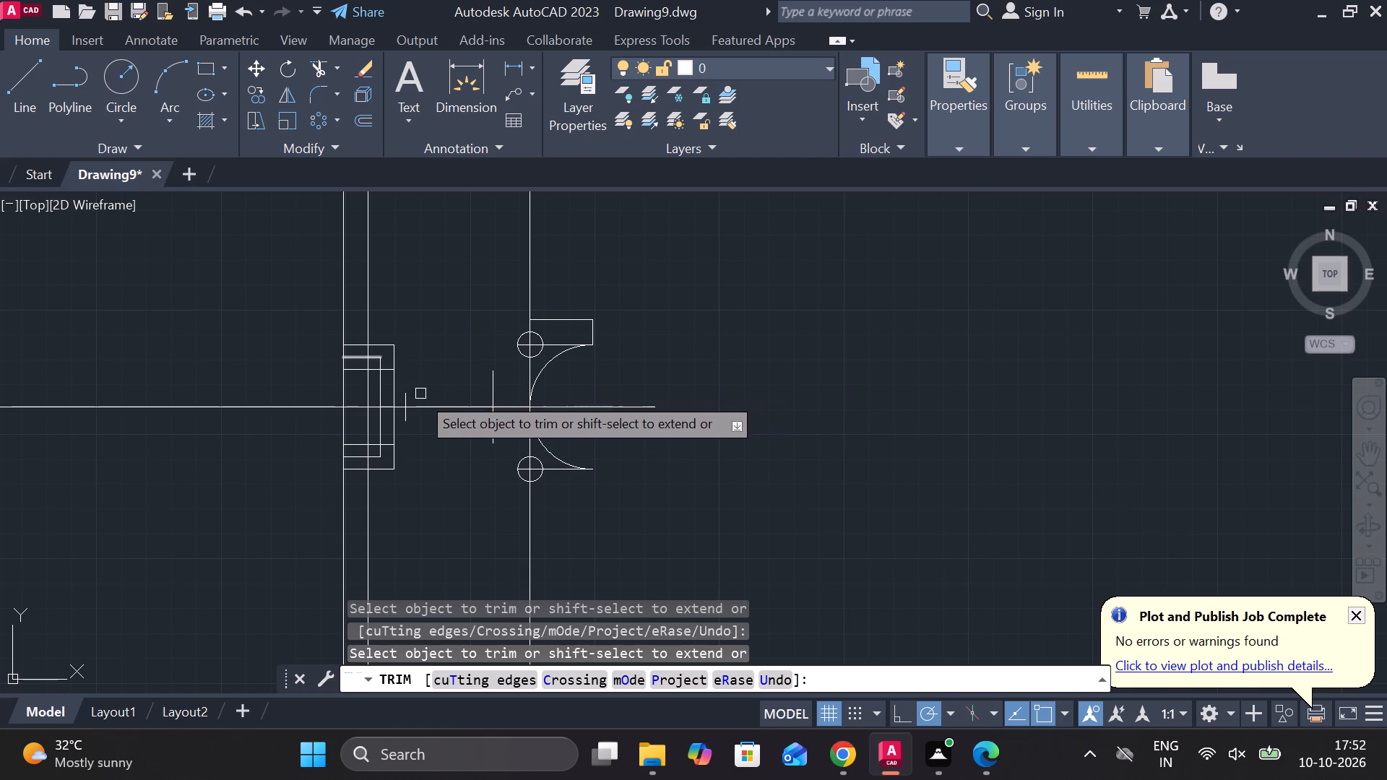
key("Escape")
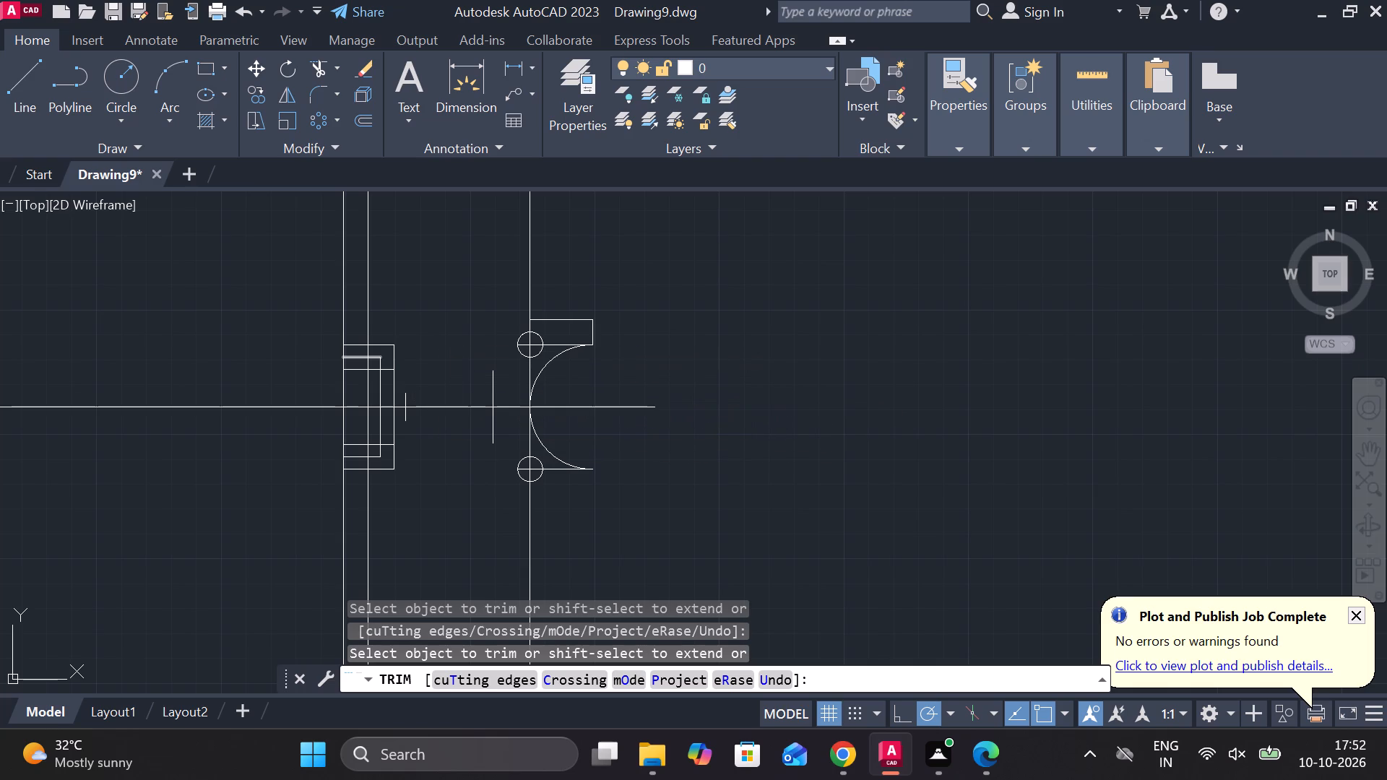
Draw a start-end-radius arc of radius 110 joining the lower ends of the short vertical and the longer vertical before the circles.
left_click(159, 127)
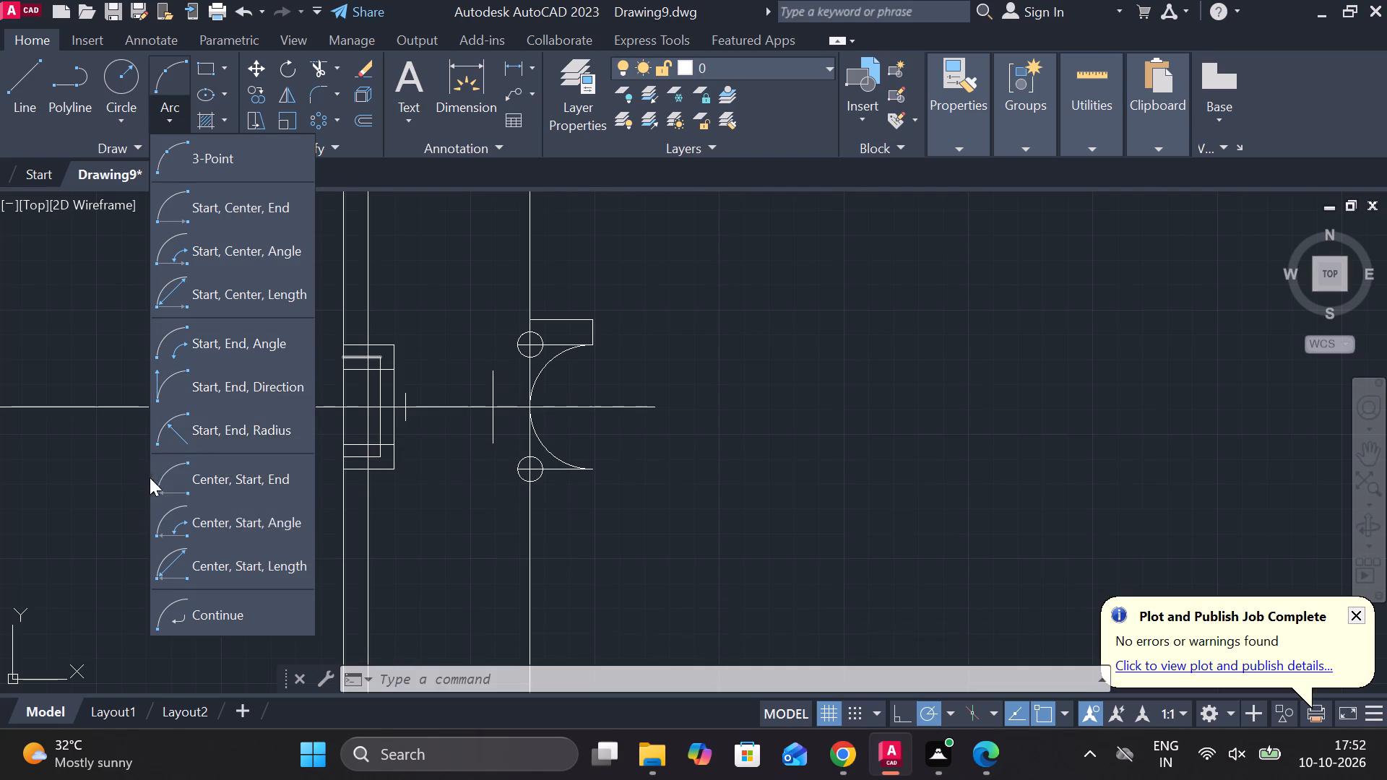
left_click(240, 422)
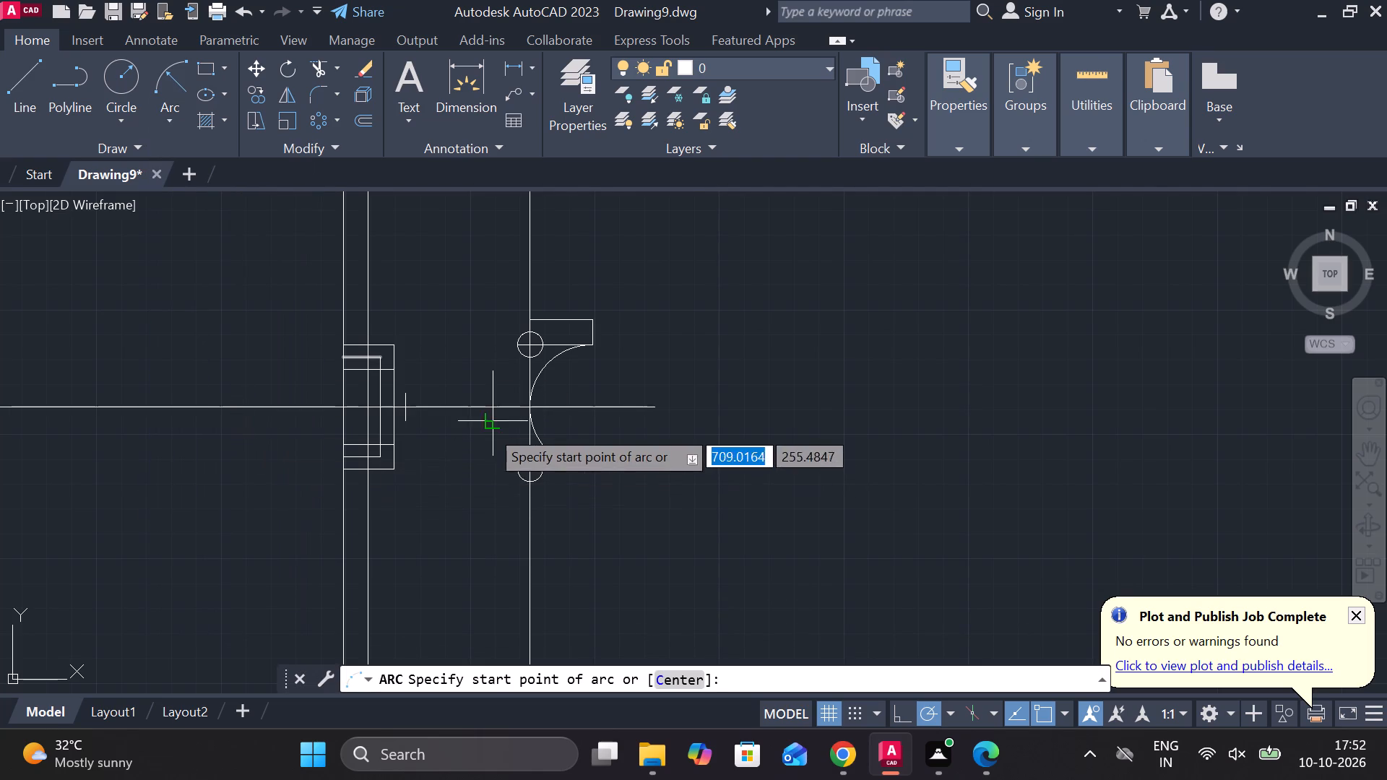
left_click(401, 424)
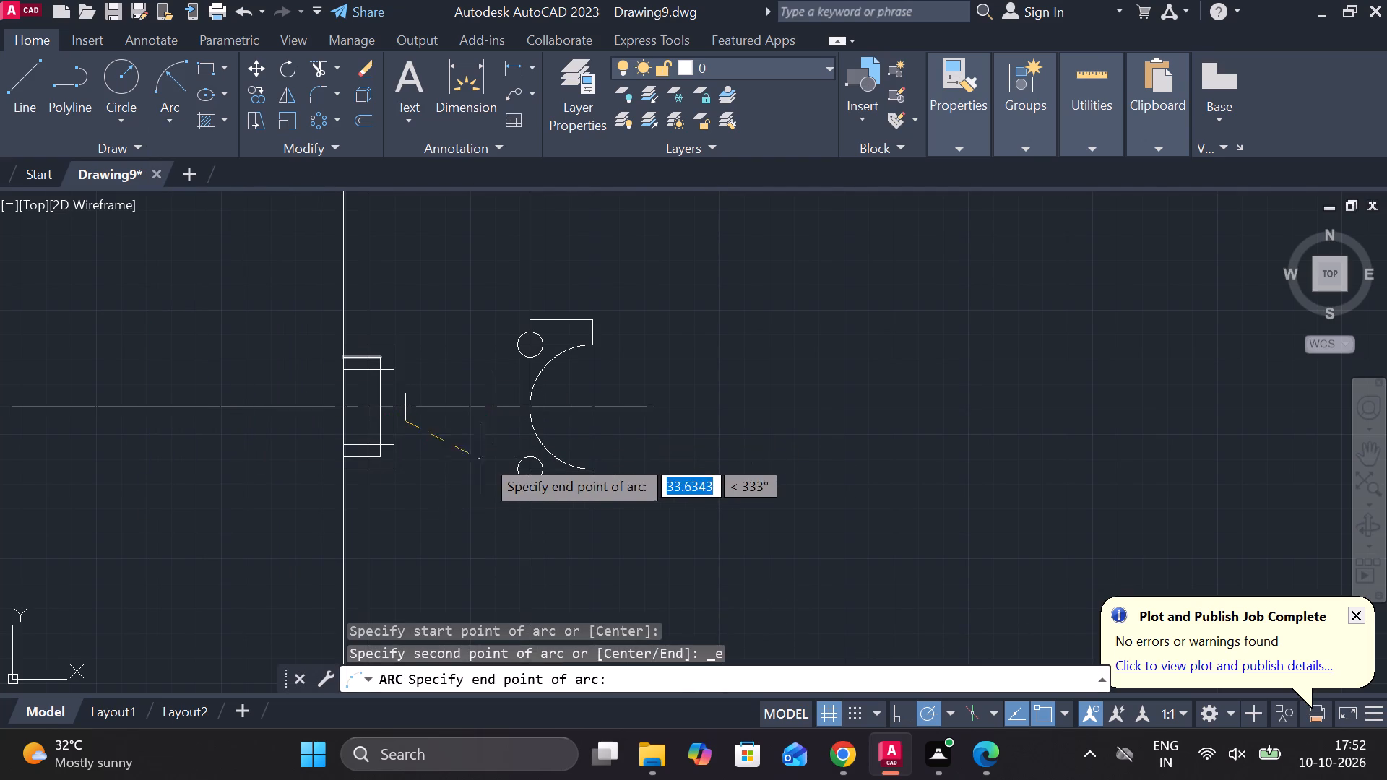
left_click(492, 448)
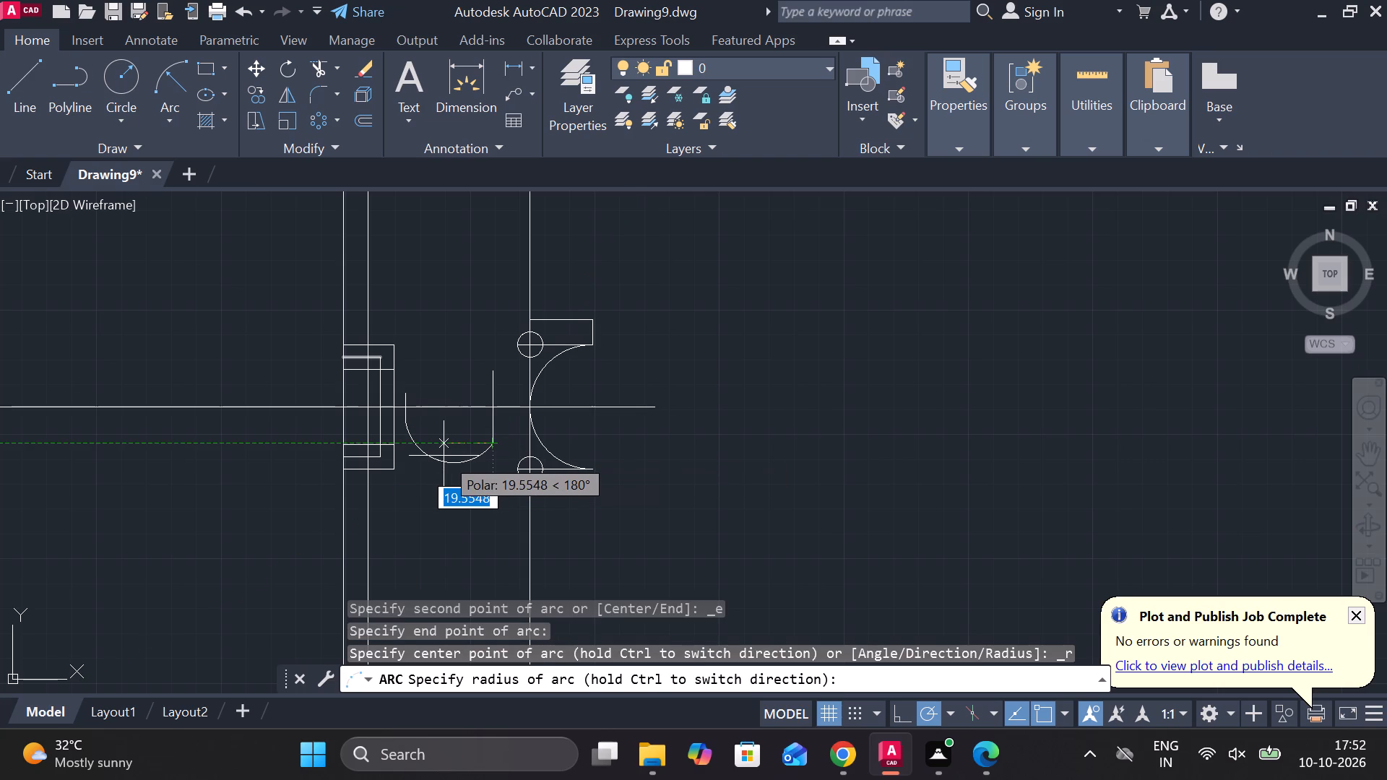
type("11")
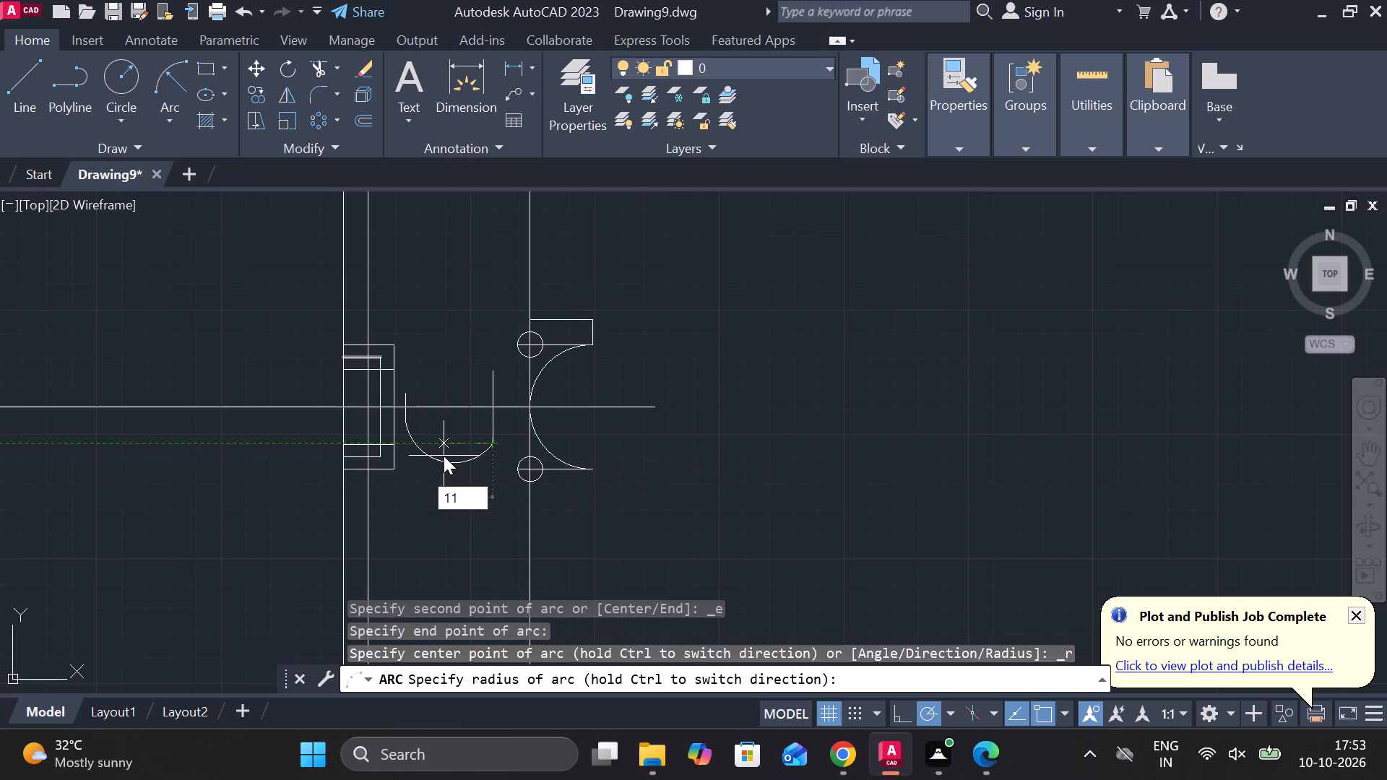
key("0")
key("Return")
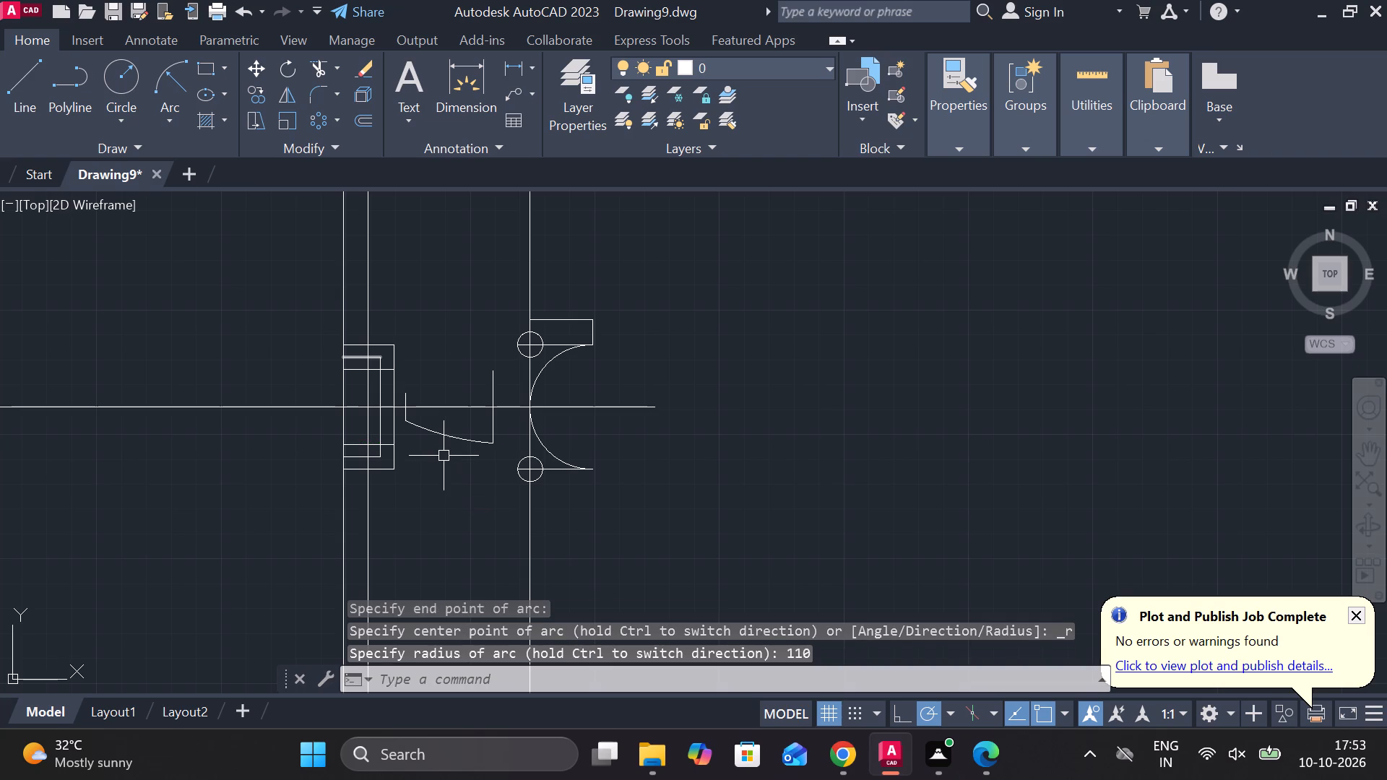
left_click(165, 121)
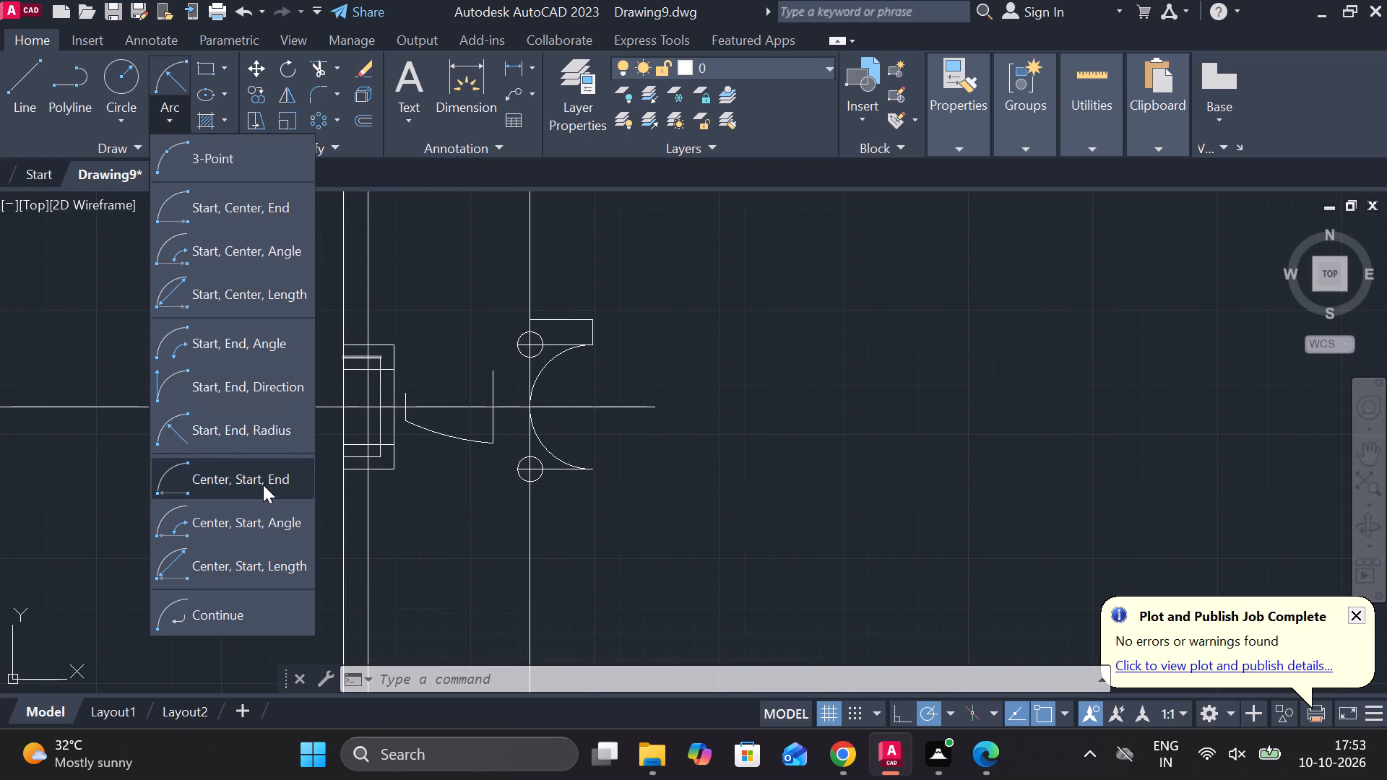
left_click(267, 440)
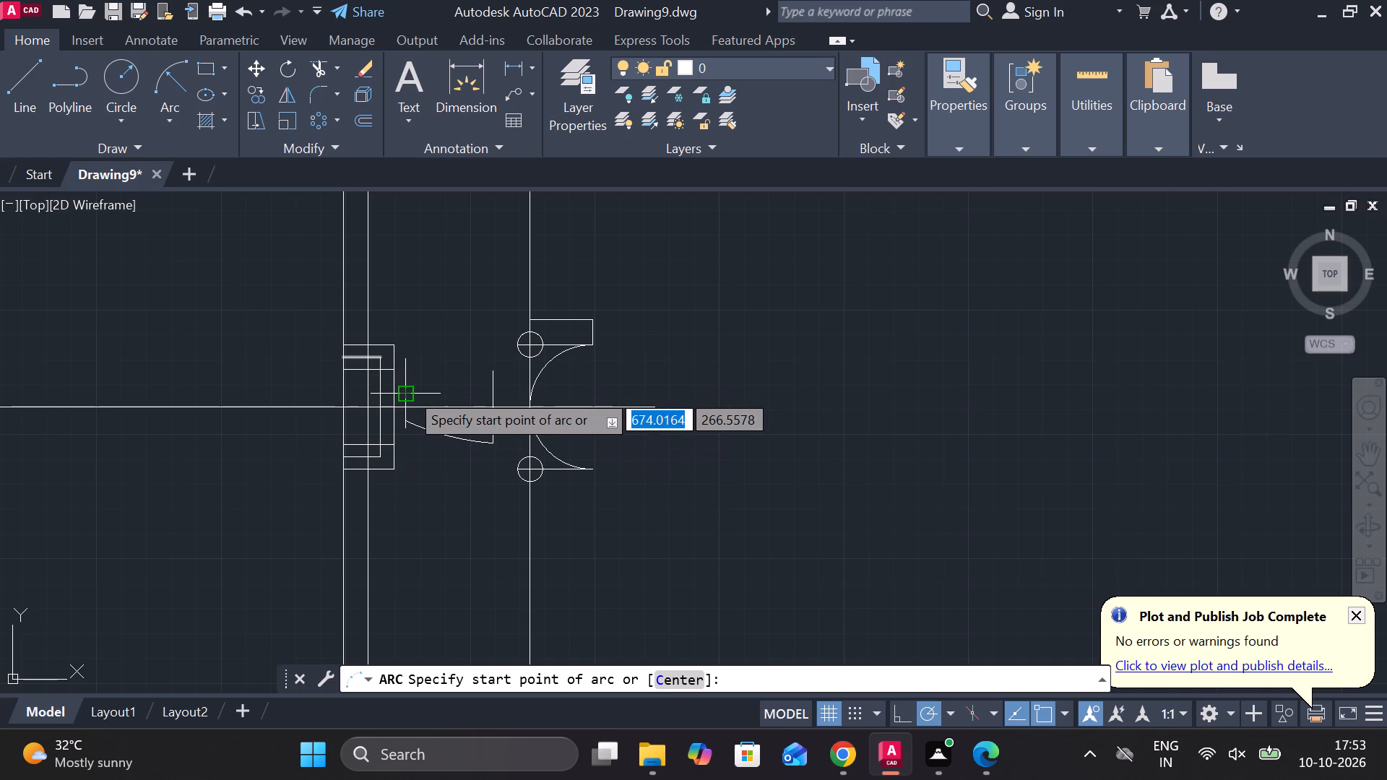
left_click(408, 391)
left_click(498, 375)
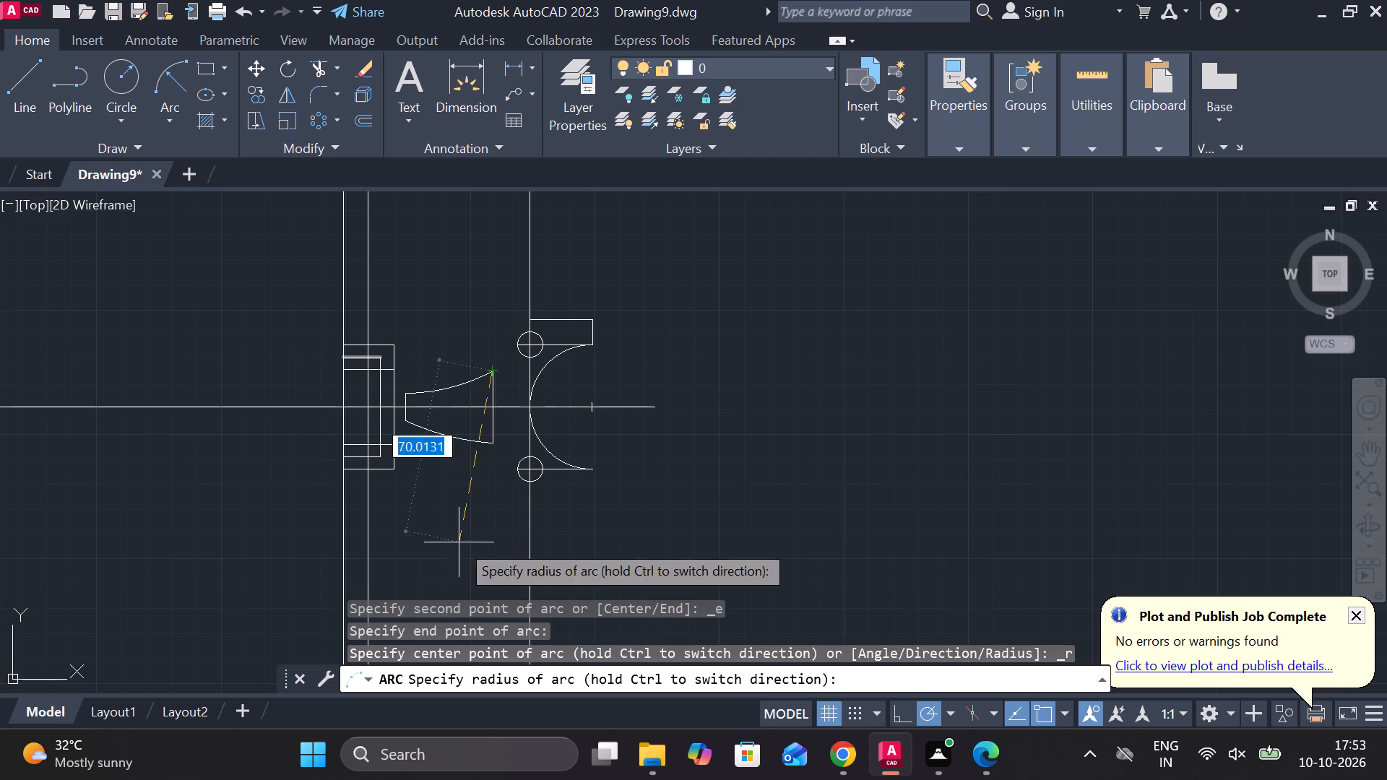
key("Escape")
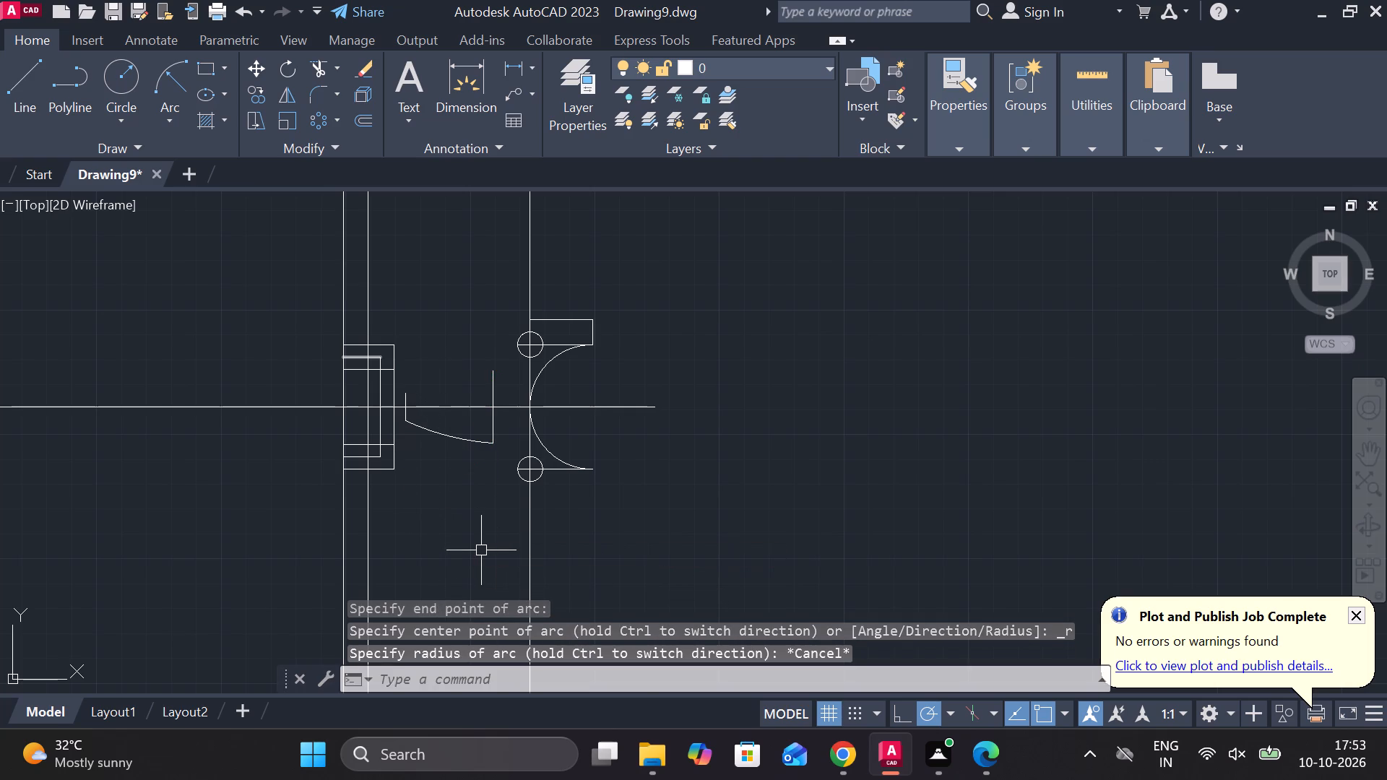
Draw a start-end-radius arc of radius 110 from the longer vertical's upper end to the short vertical's upper end.
left_click(170, 119)
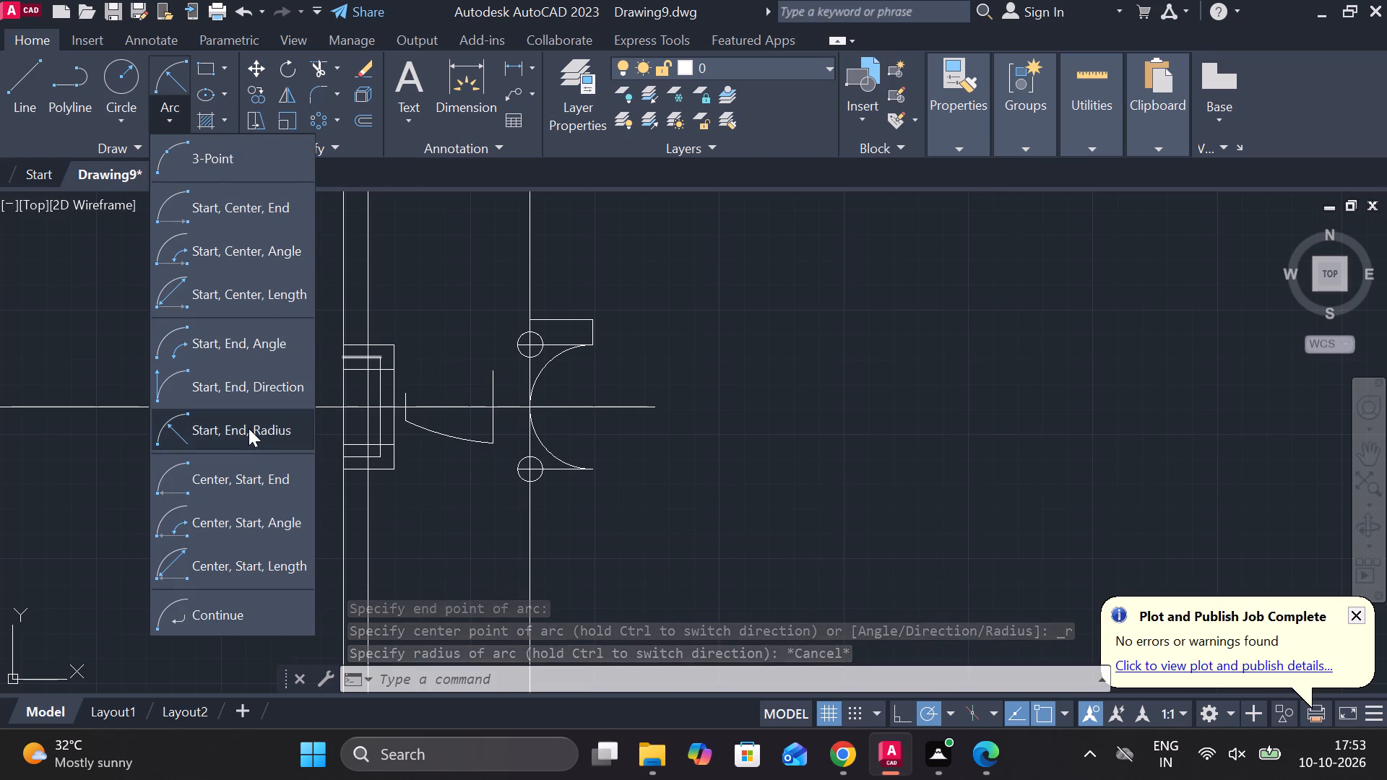
left_click(251, 430)
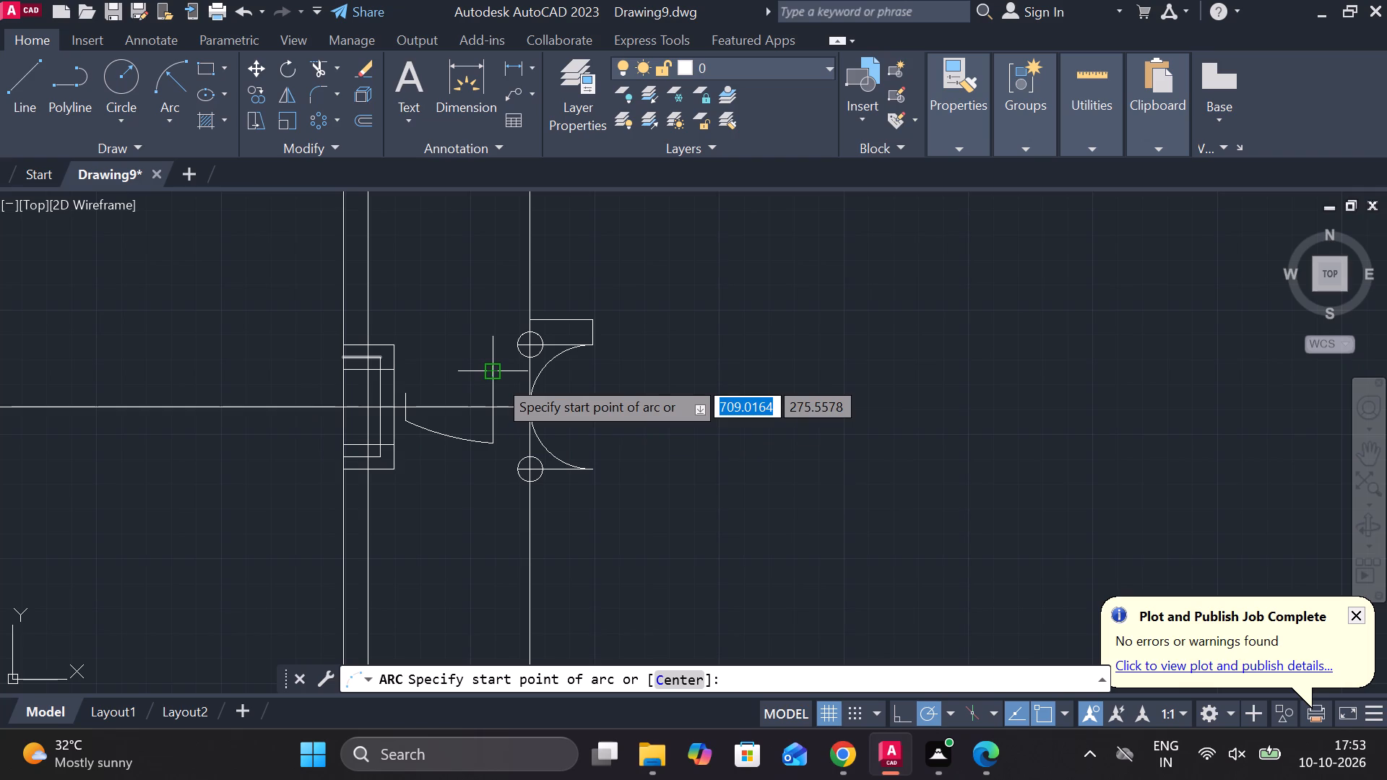
left_click(496, 378)
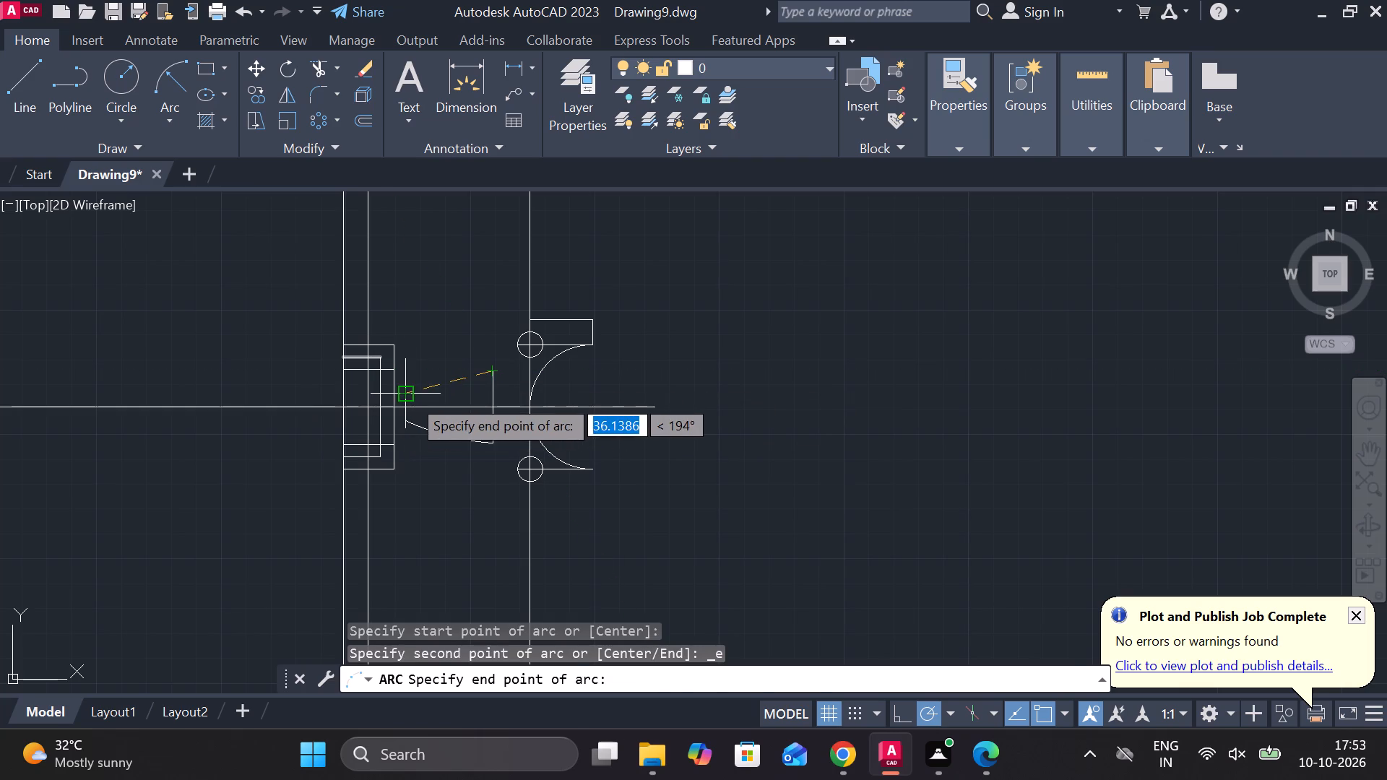
left_click(410, 396)
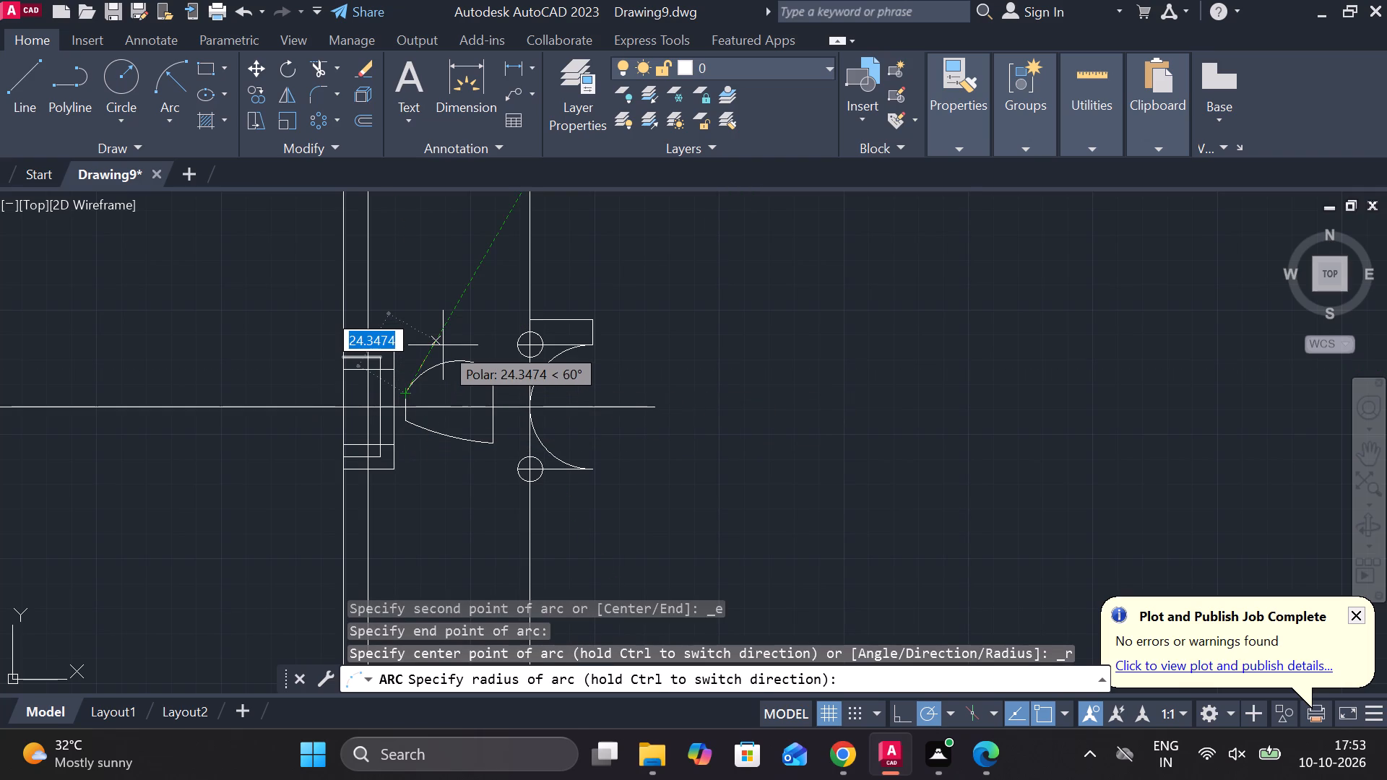
type("11")
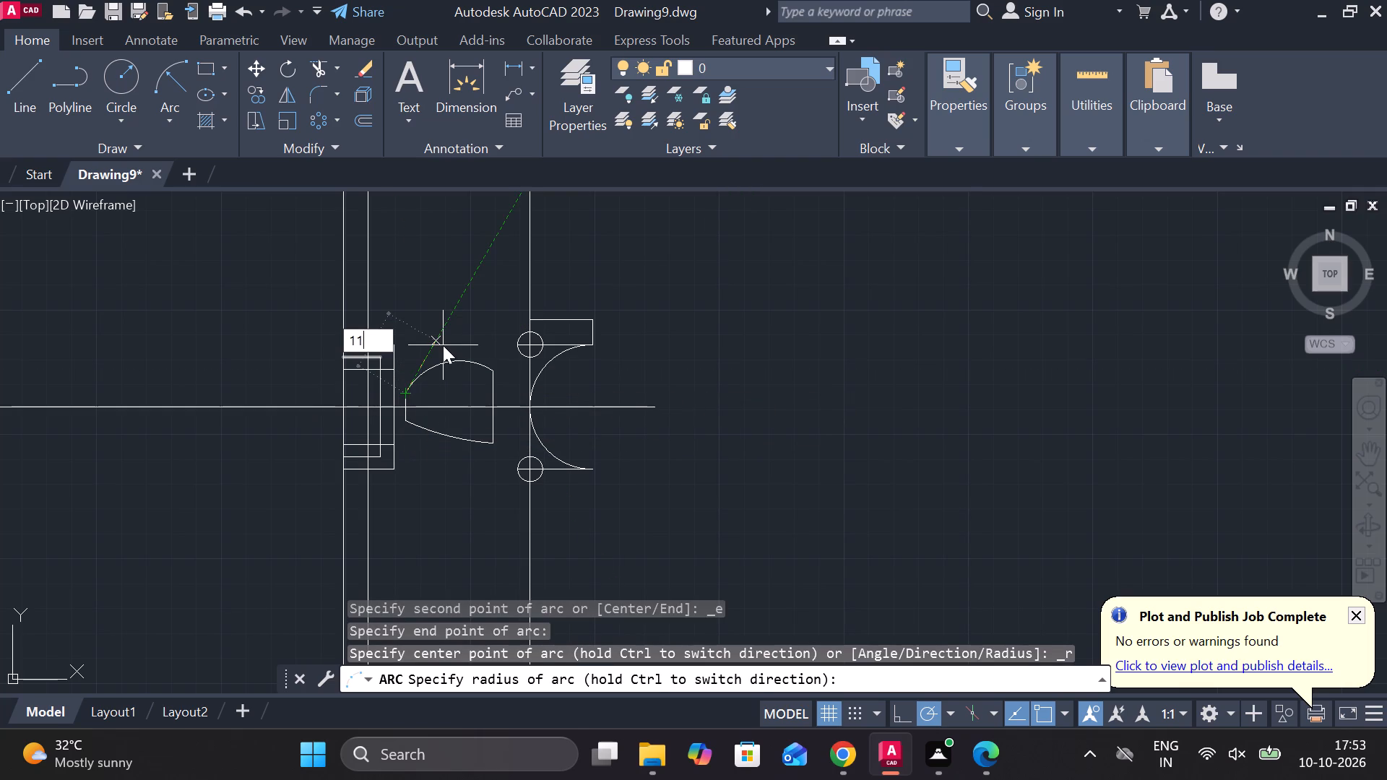
key("0")
key("Return")
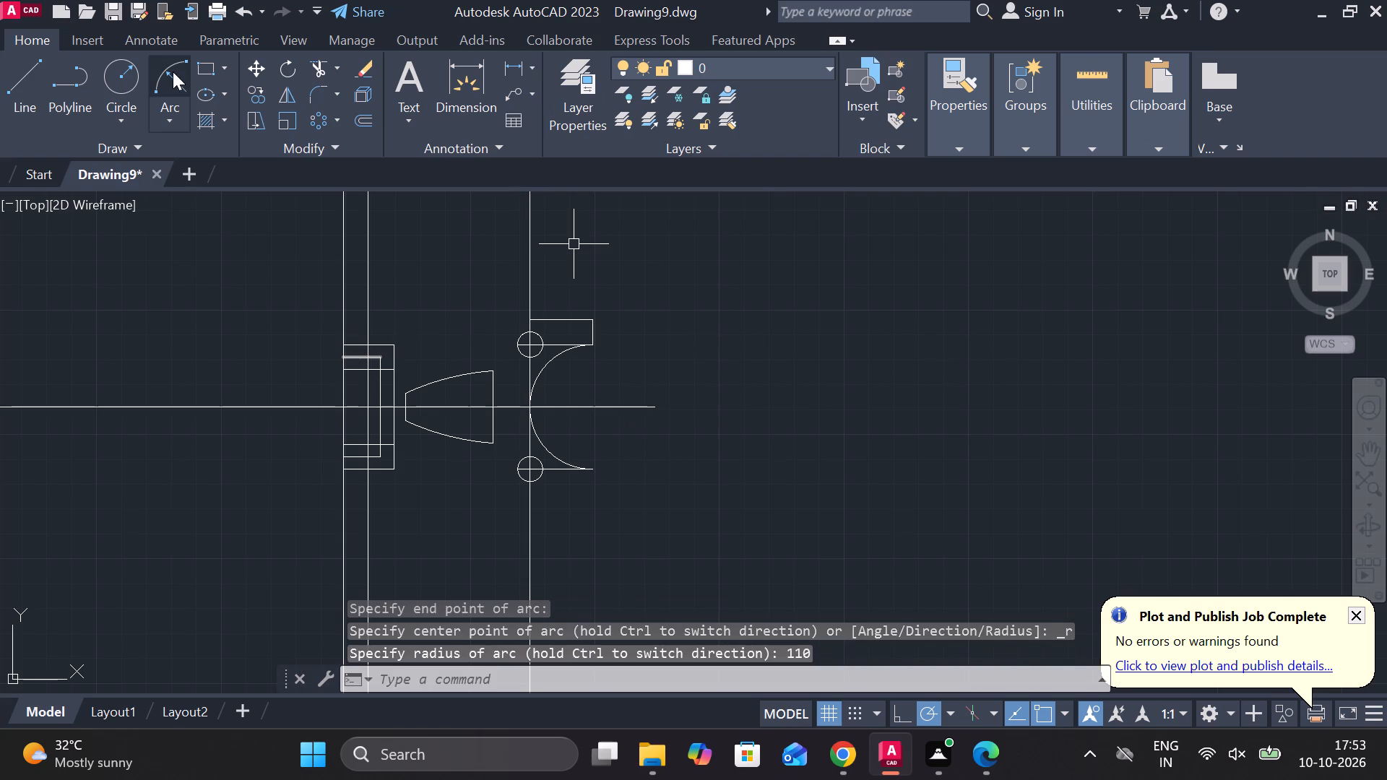
Draw a 10-unit line down from the large arc's lower end, continued by a 25-unit horizontal line back to the circles' vertical centre line.
left_click(15, 81)
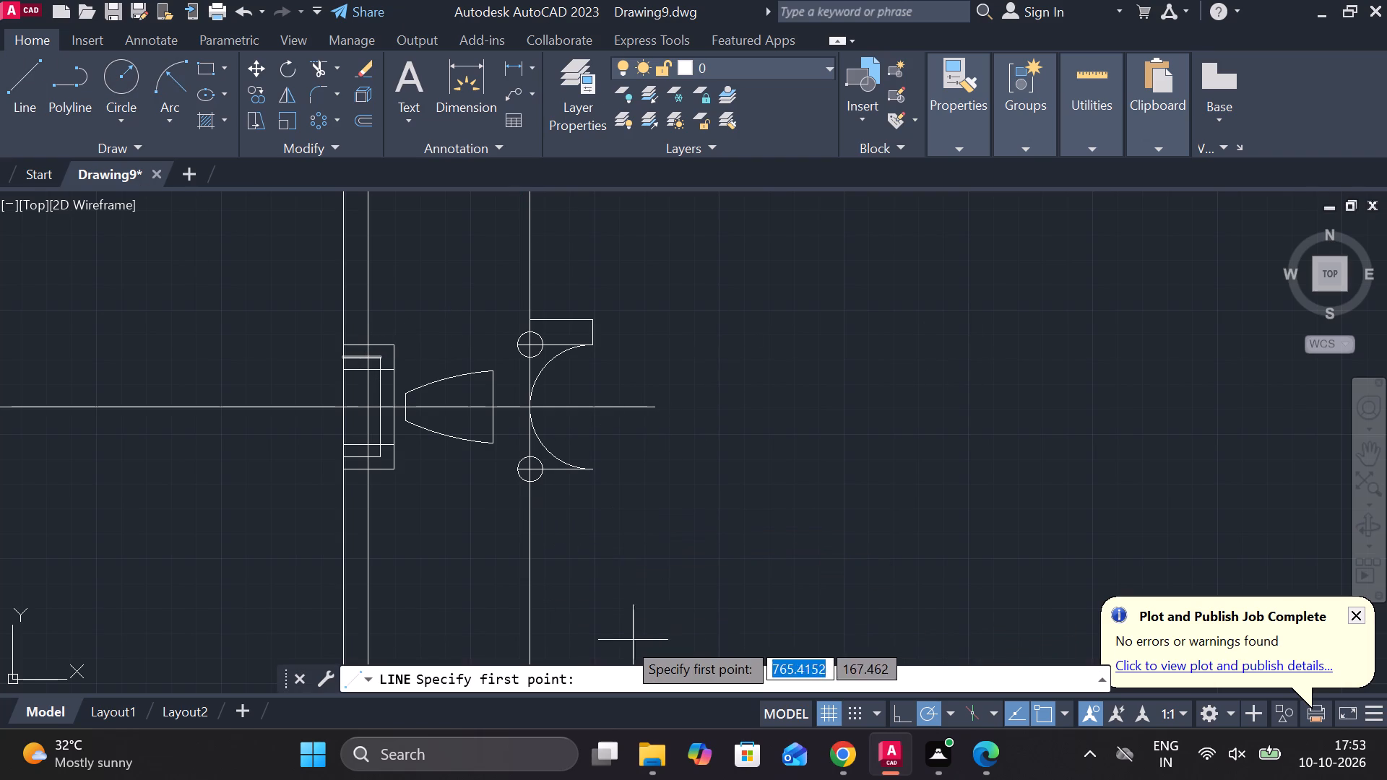
left_click(597, 471)
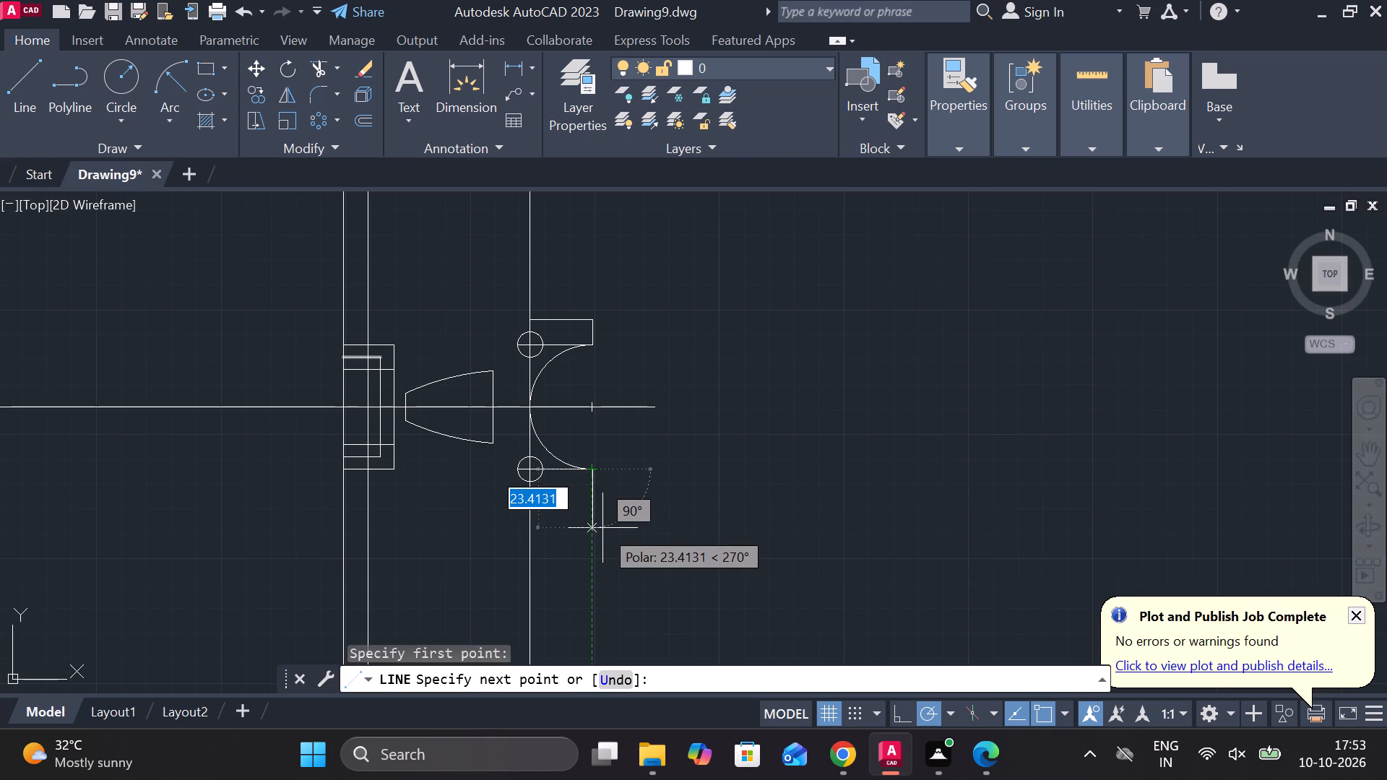
key("1")
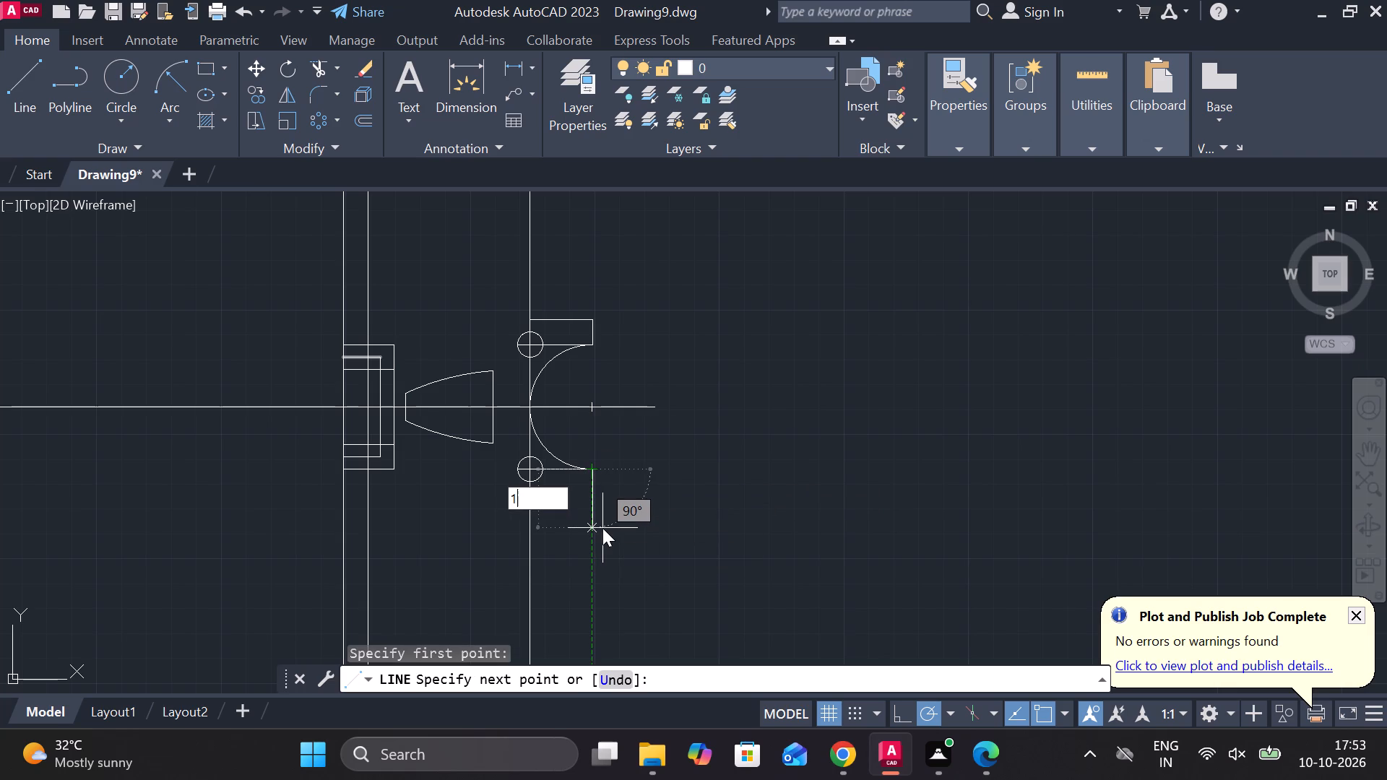
key("0")
key("Return")
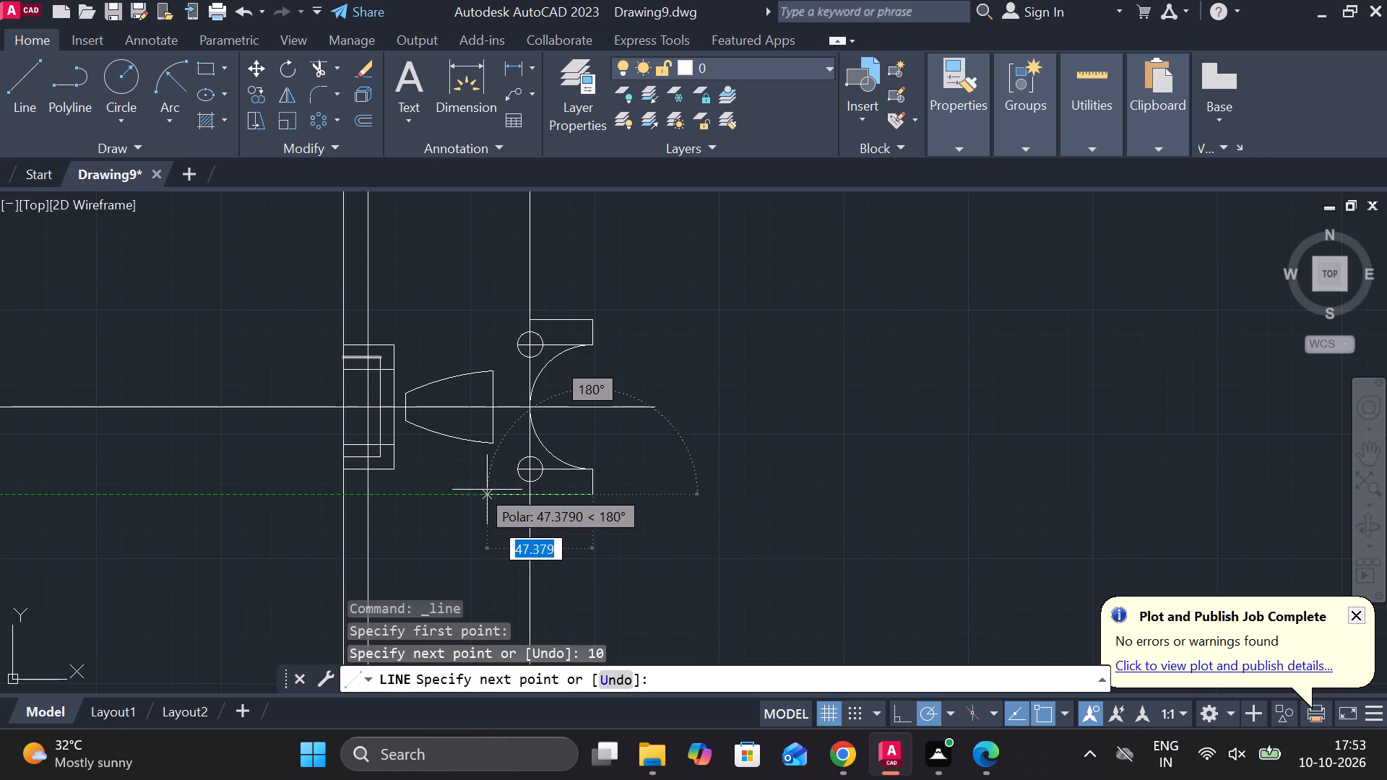
key("2")
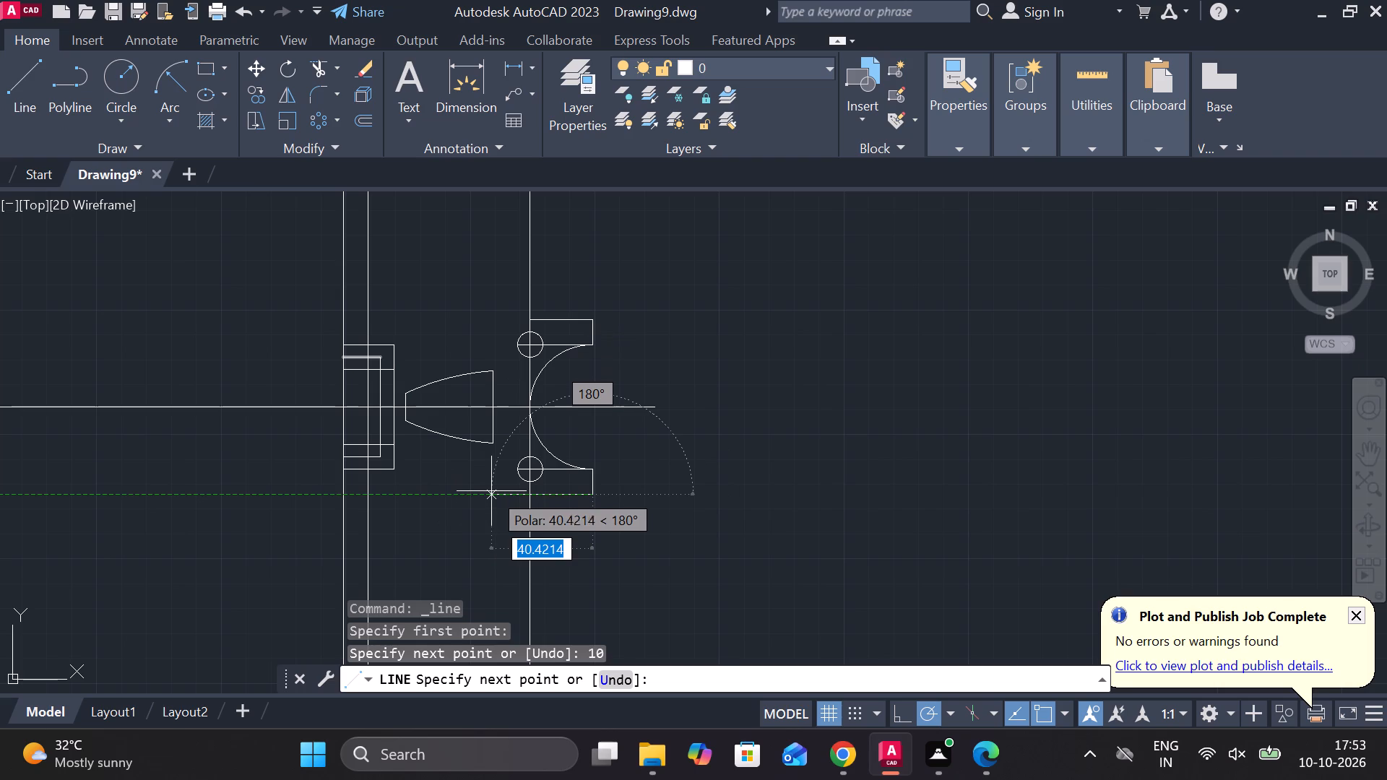
key("5")
key("Return")
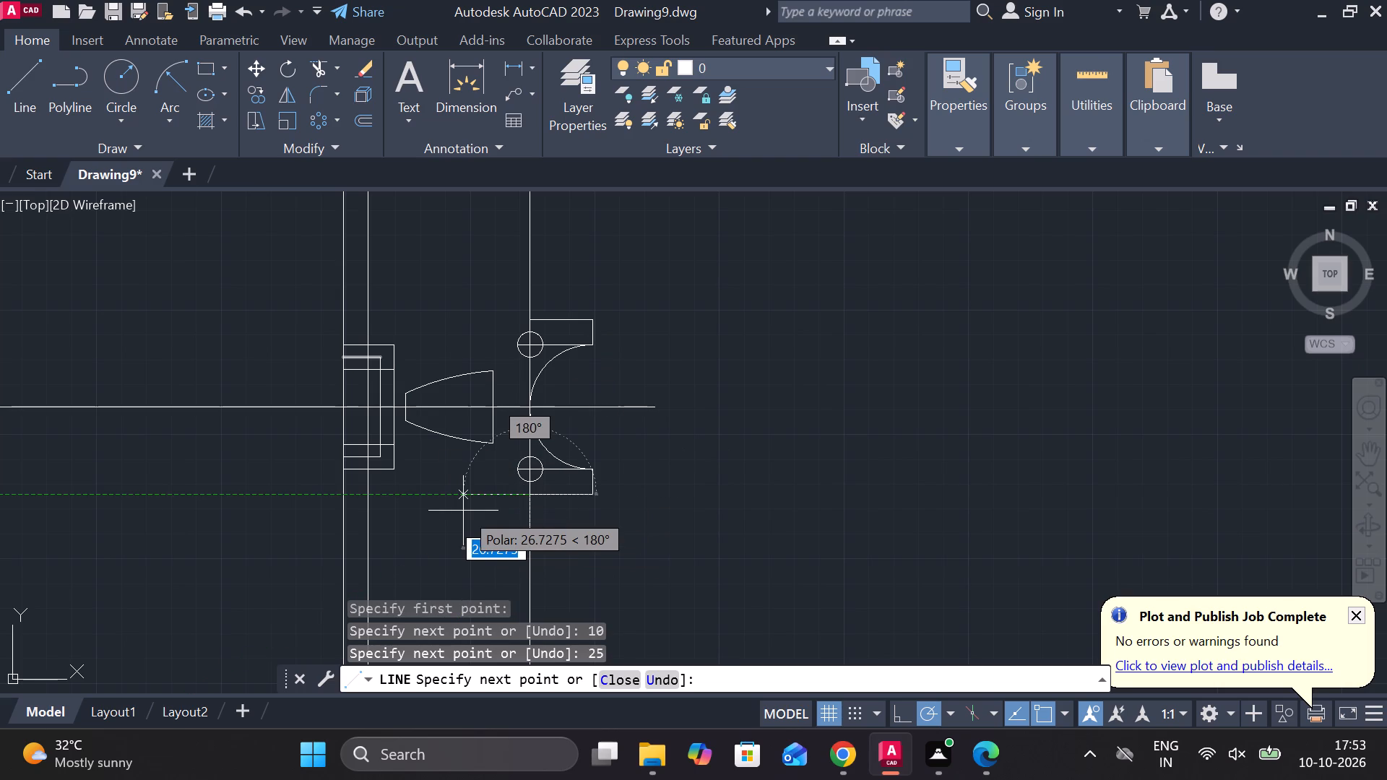
key("Escape")
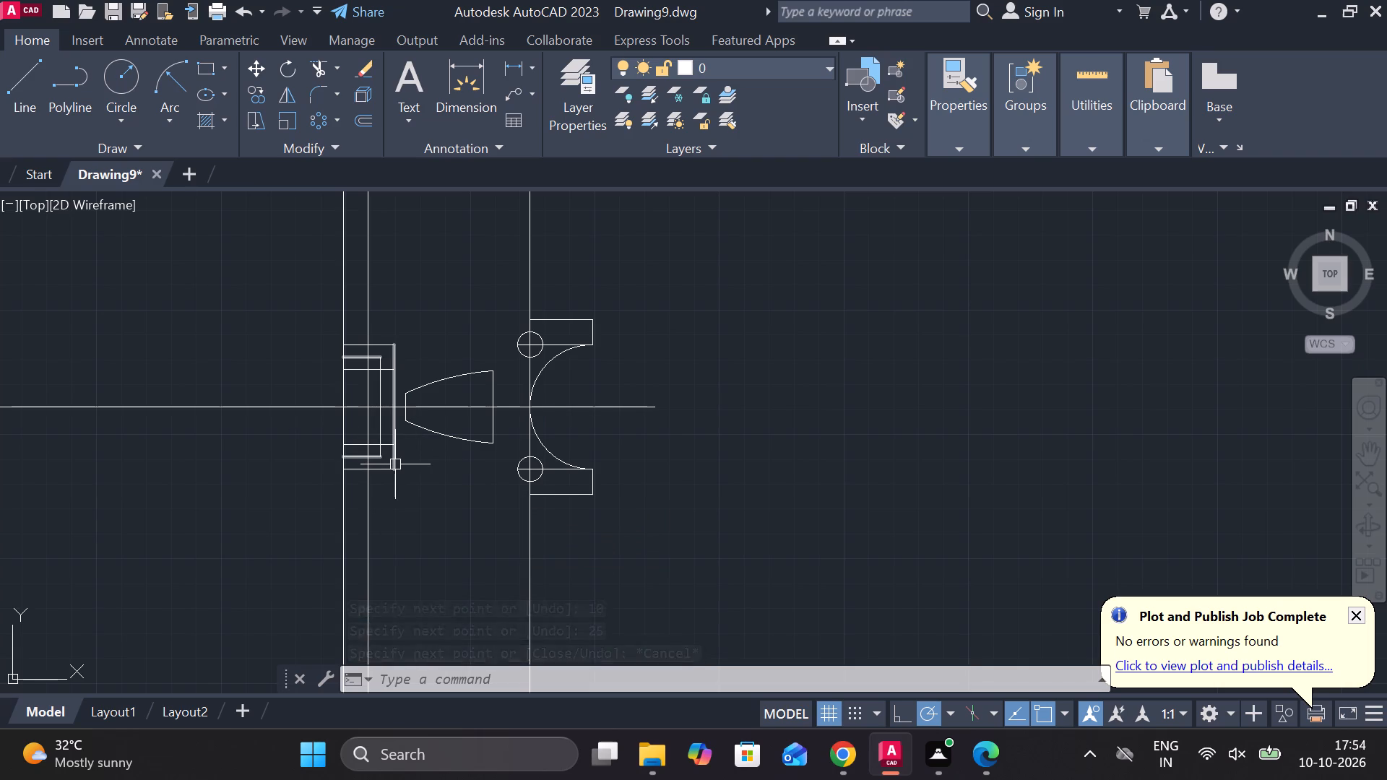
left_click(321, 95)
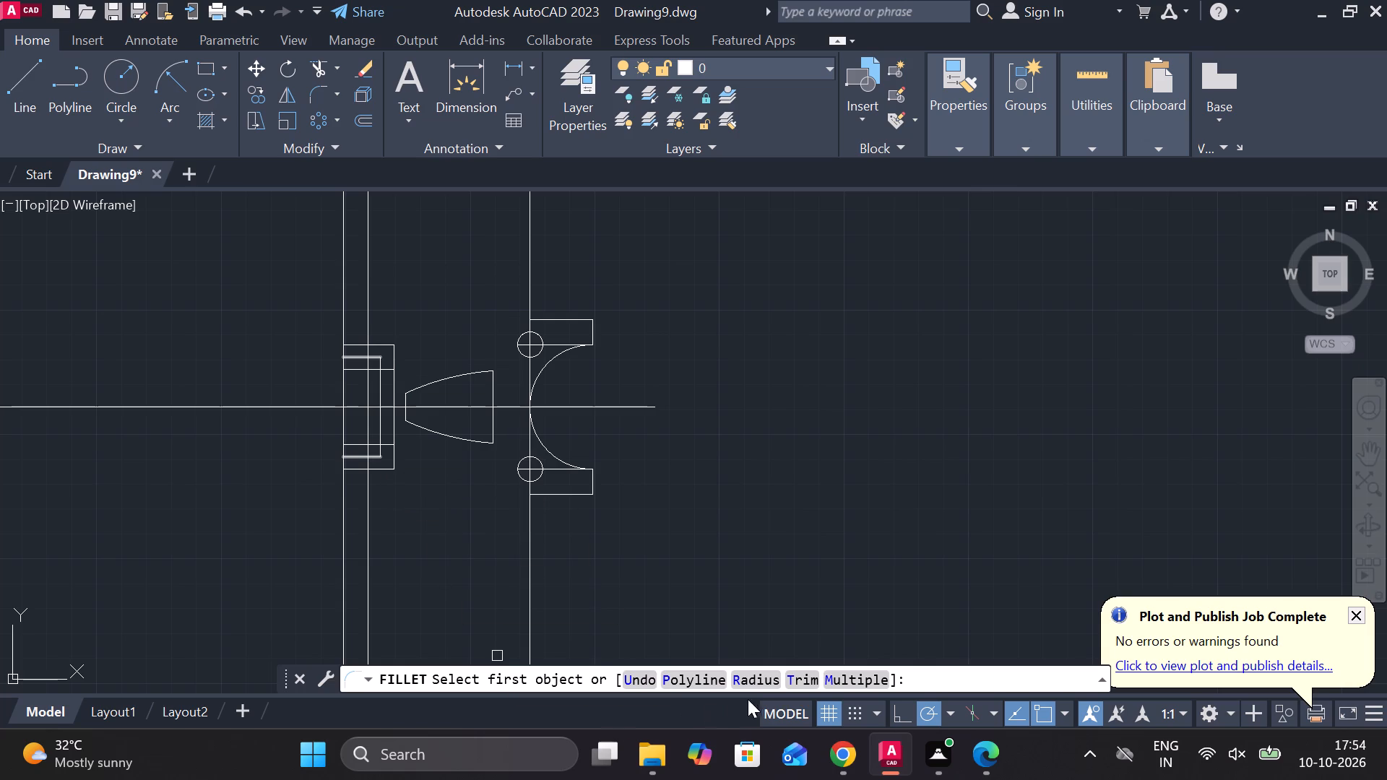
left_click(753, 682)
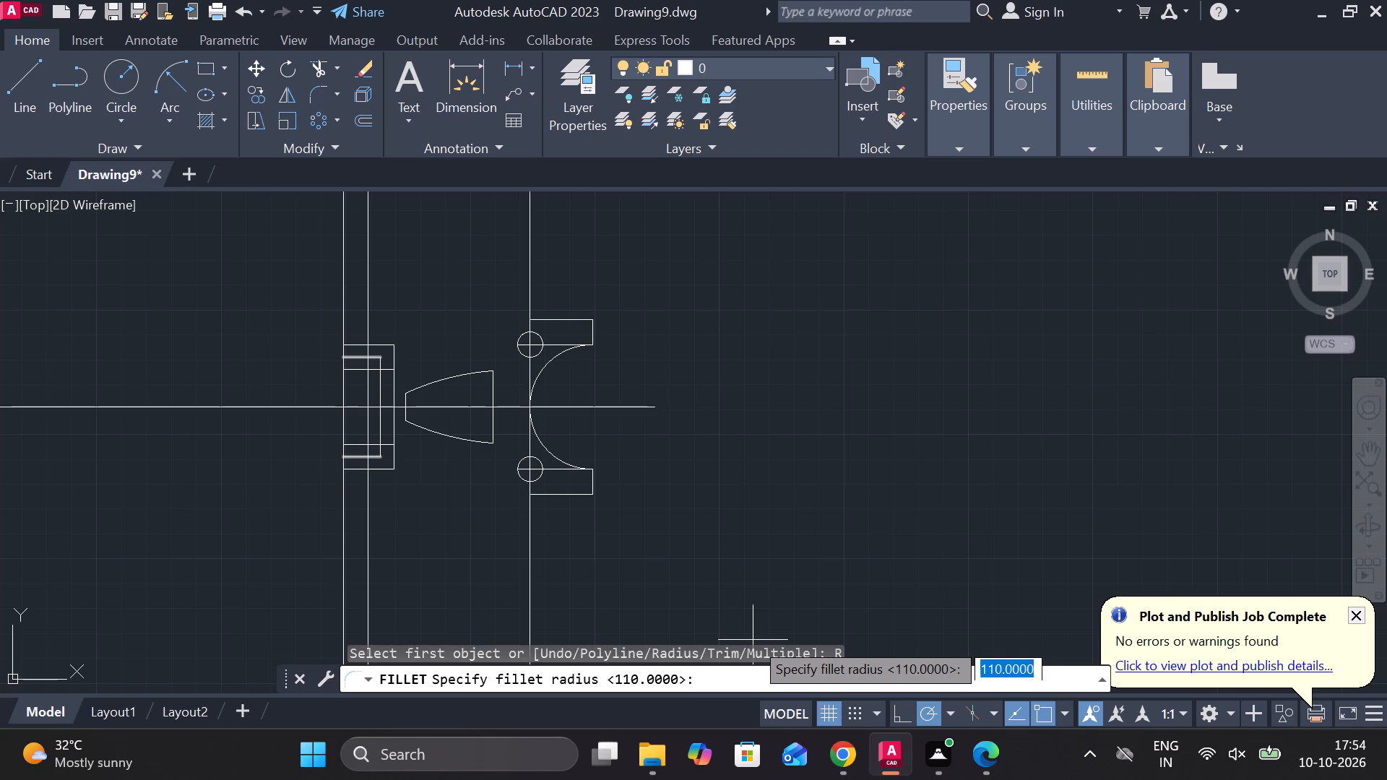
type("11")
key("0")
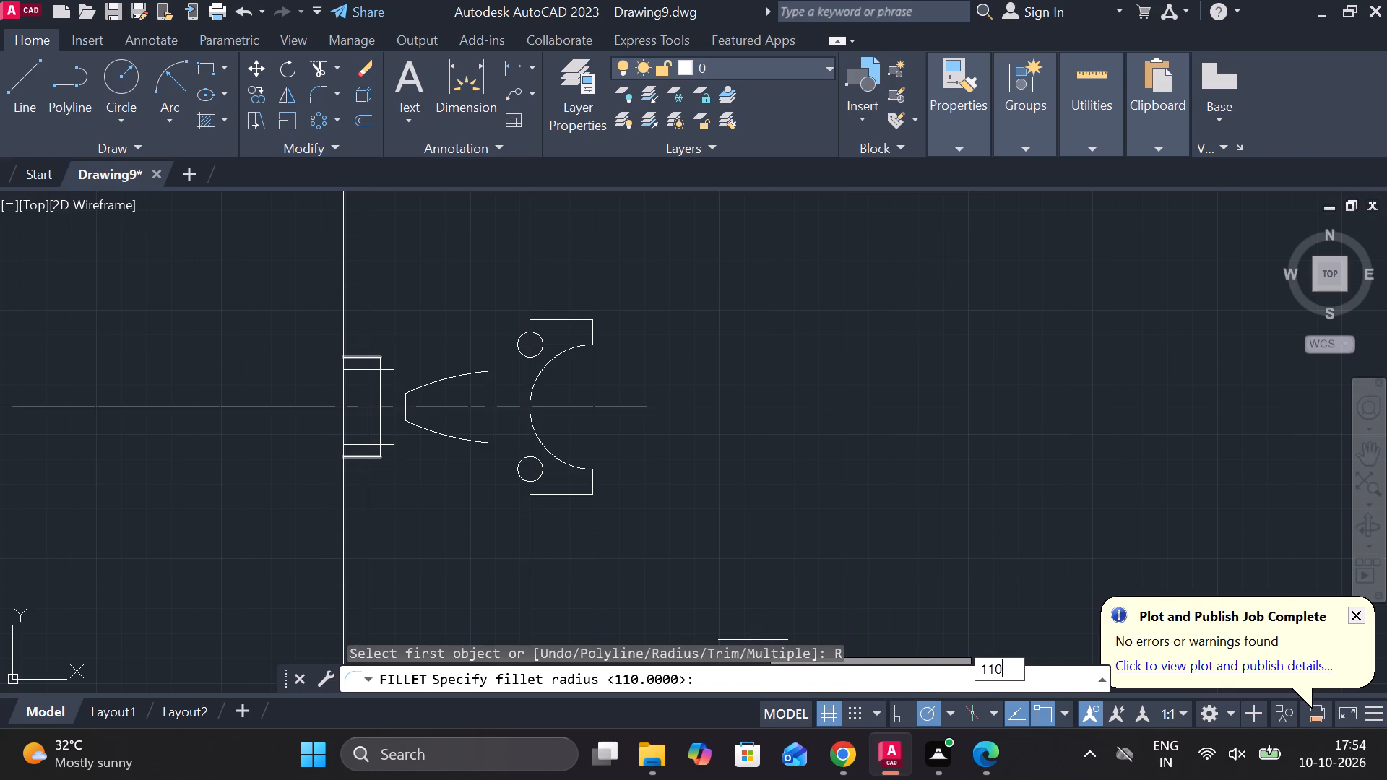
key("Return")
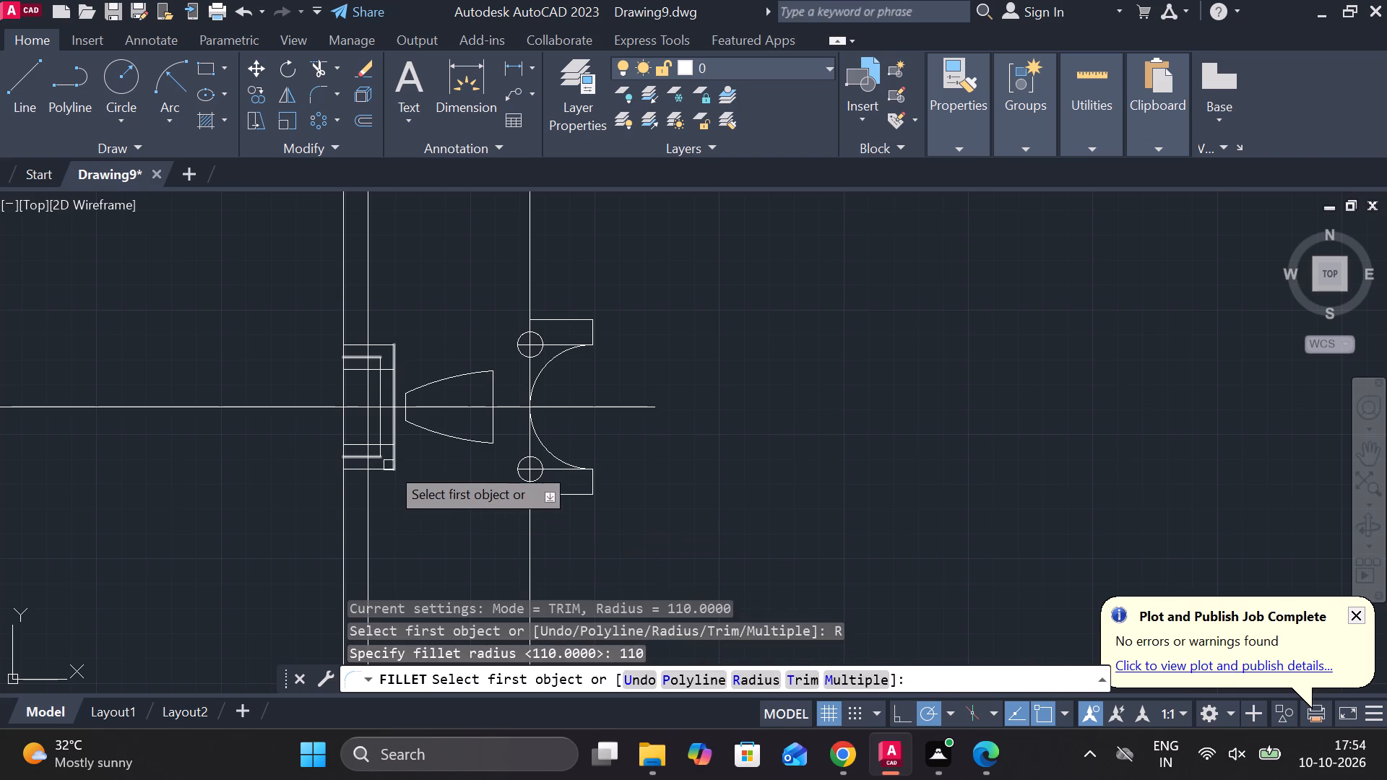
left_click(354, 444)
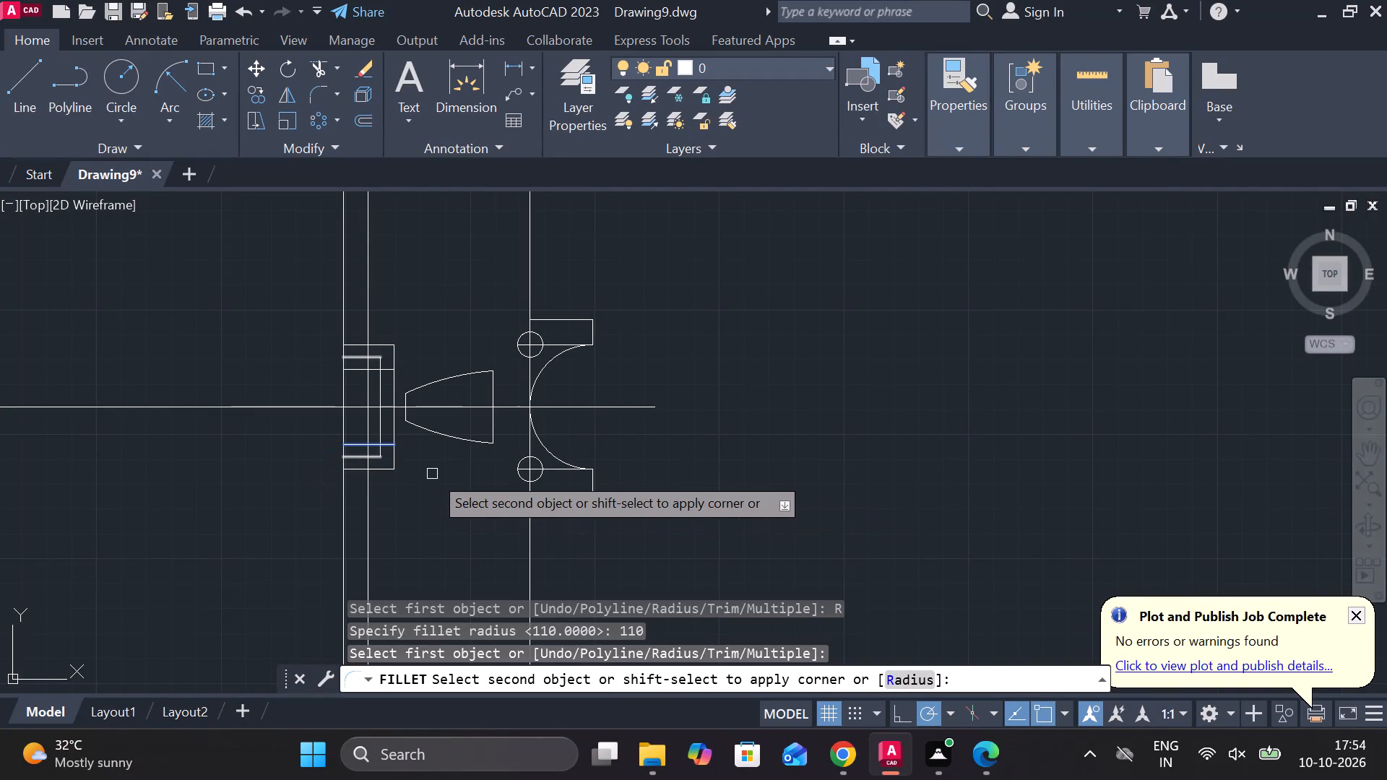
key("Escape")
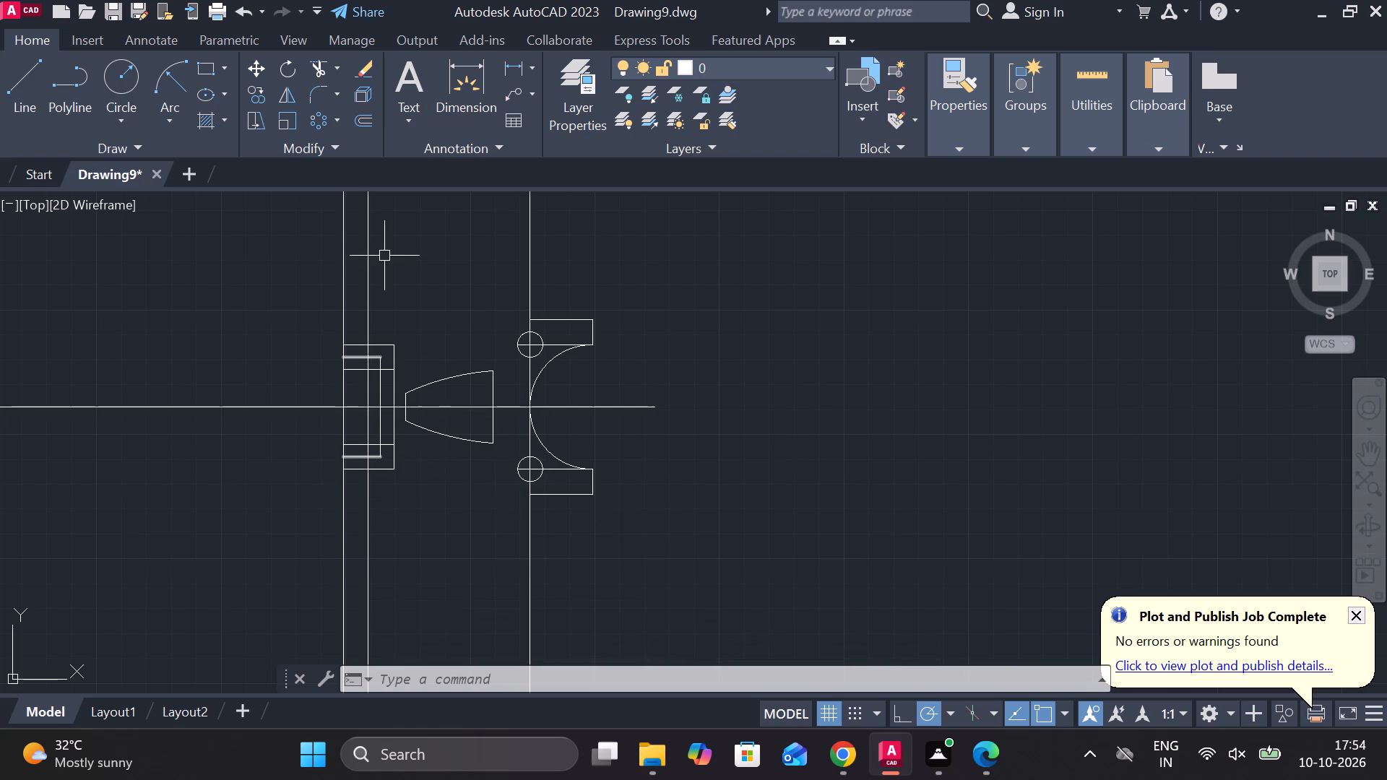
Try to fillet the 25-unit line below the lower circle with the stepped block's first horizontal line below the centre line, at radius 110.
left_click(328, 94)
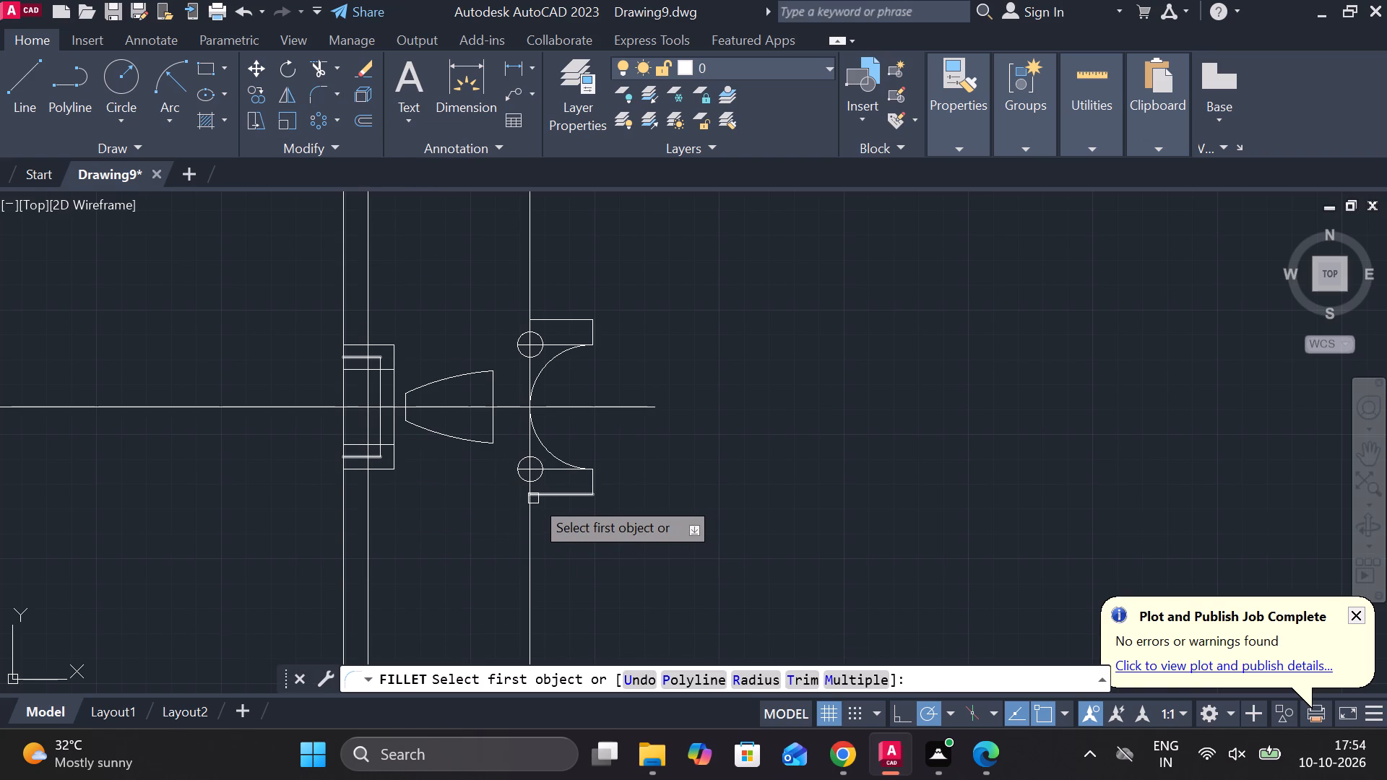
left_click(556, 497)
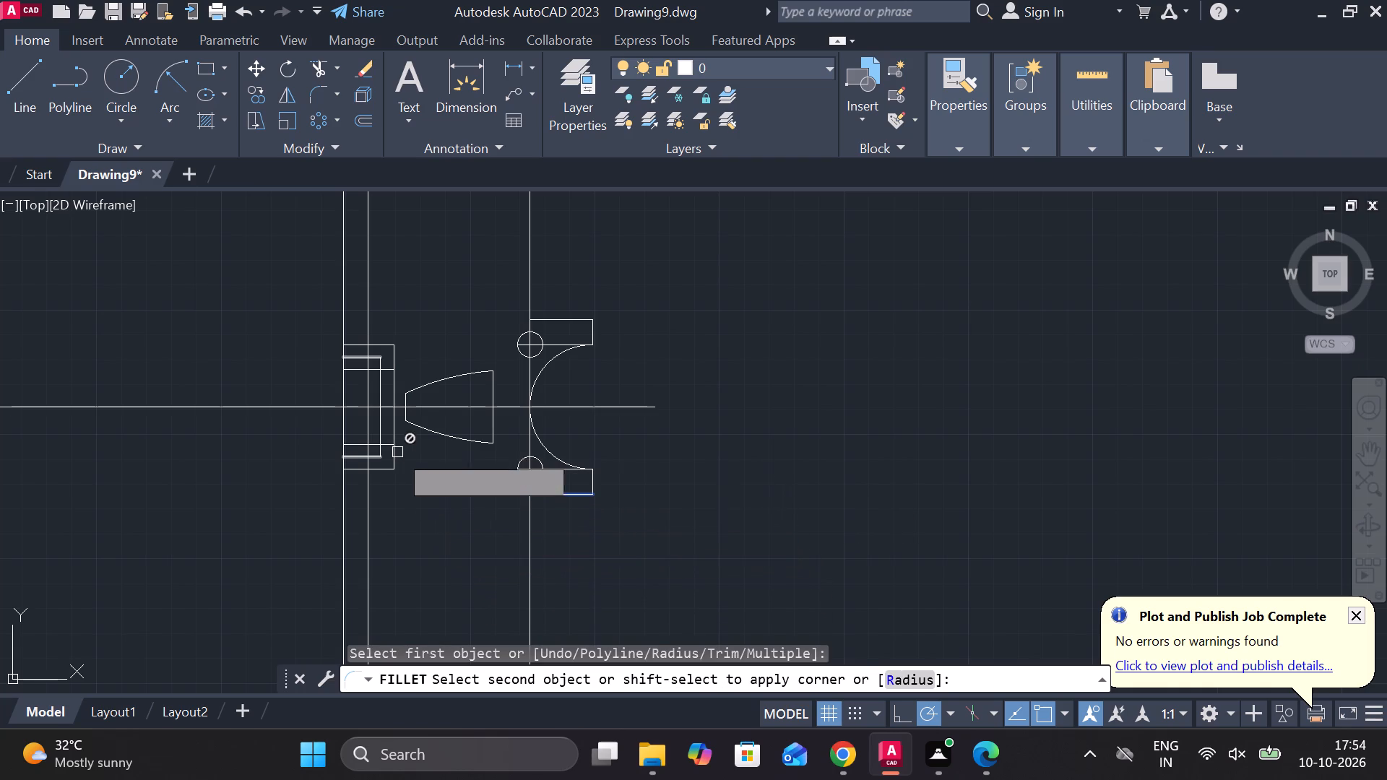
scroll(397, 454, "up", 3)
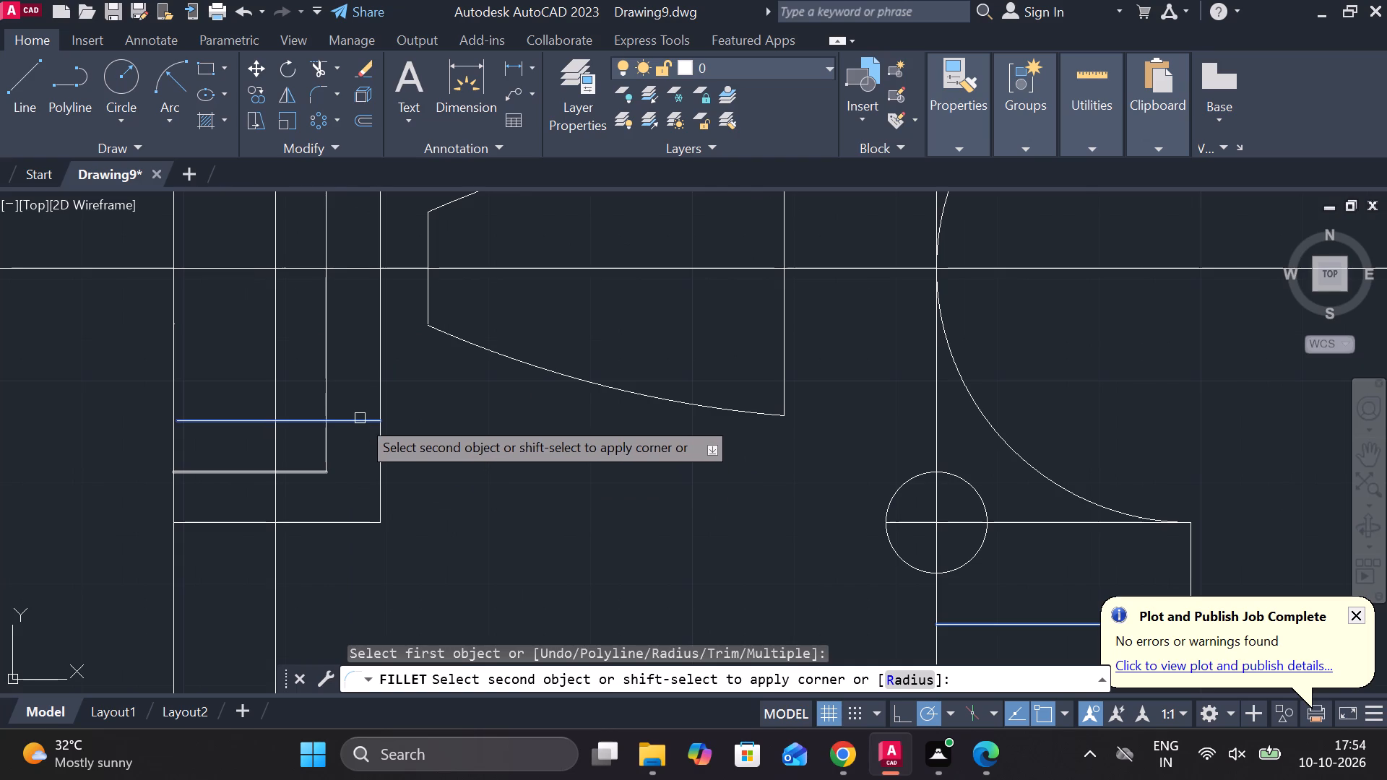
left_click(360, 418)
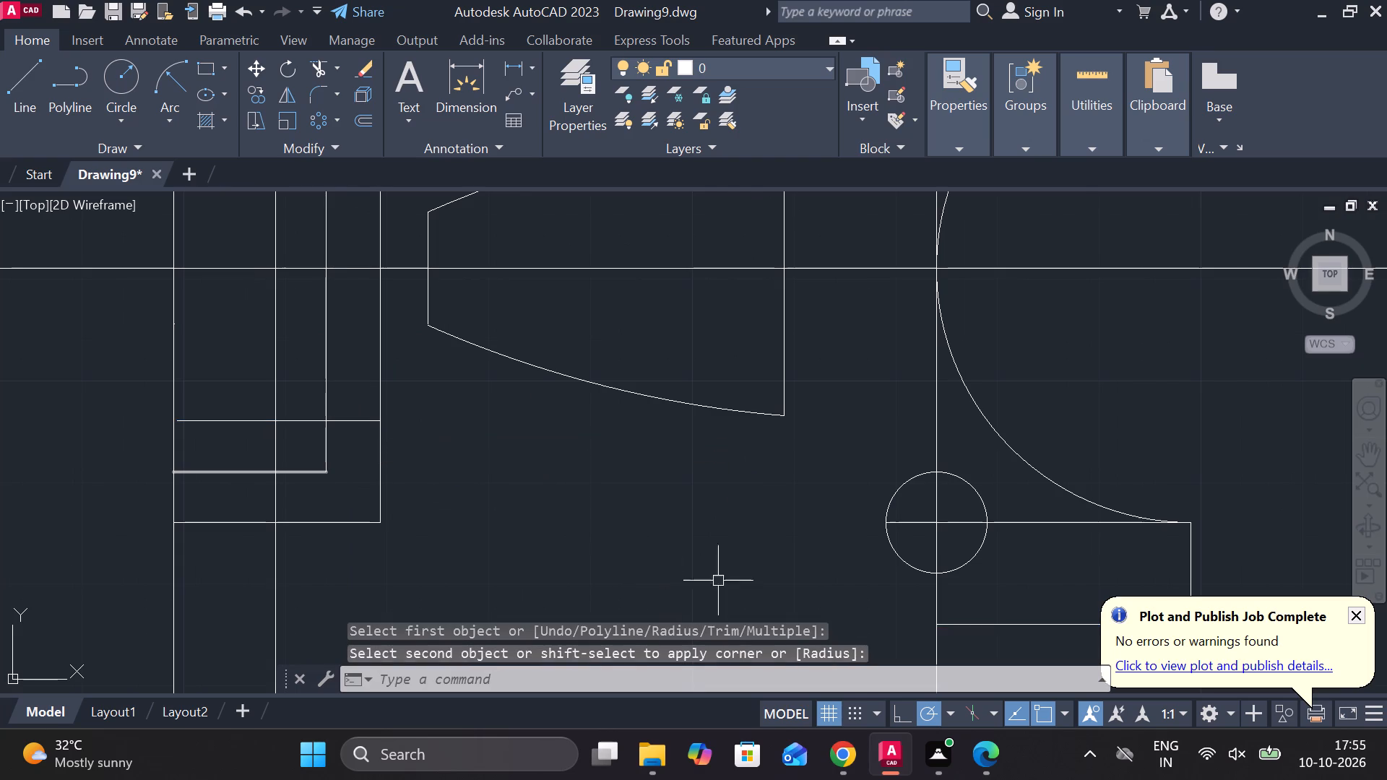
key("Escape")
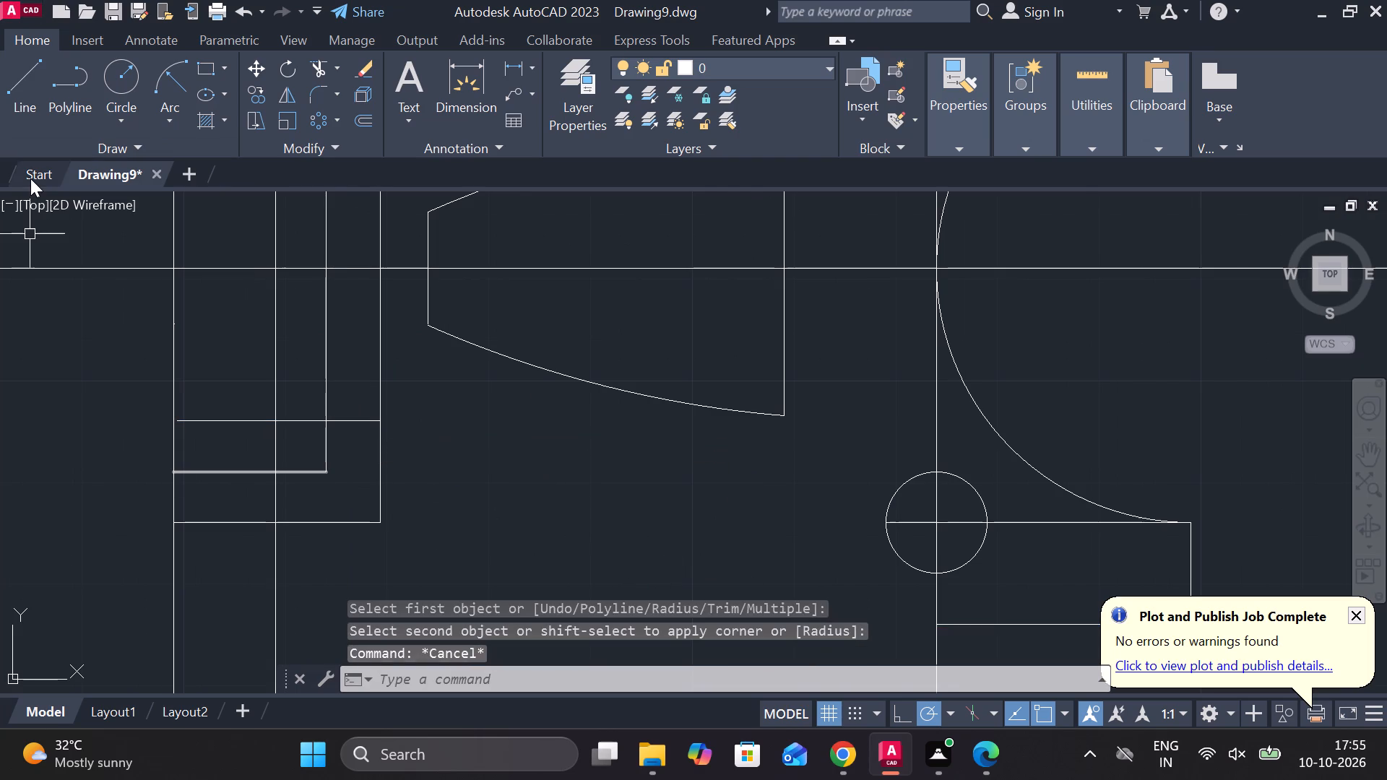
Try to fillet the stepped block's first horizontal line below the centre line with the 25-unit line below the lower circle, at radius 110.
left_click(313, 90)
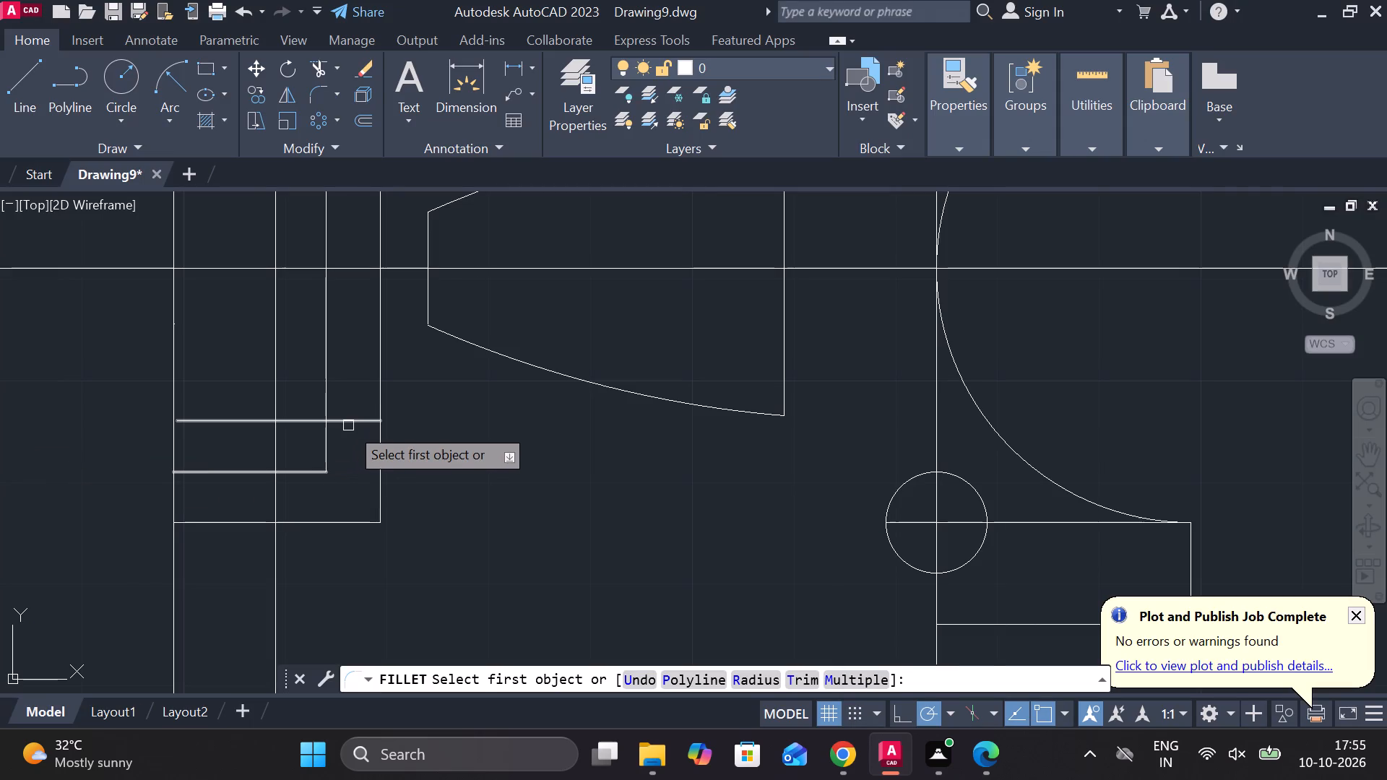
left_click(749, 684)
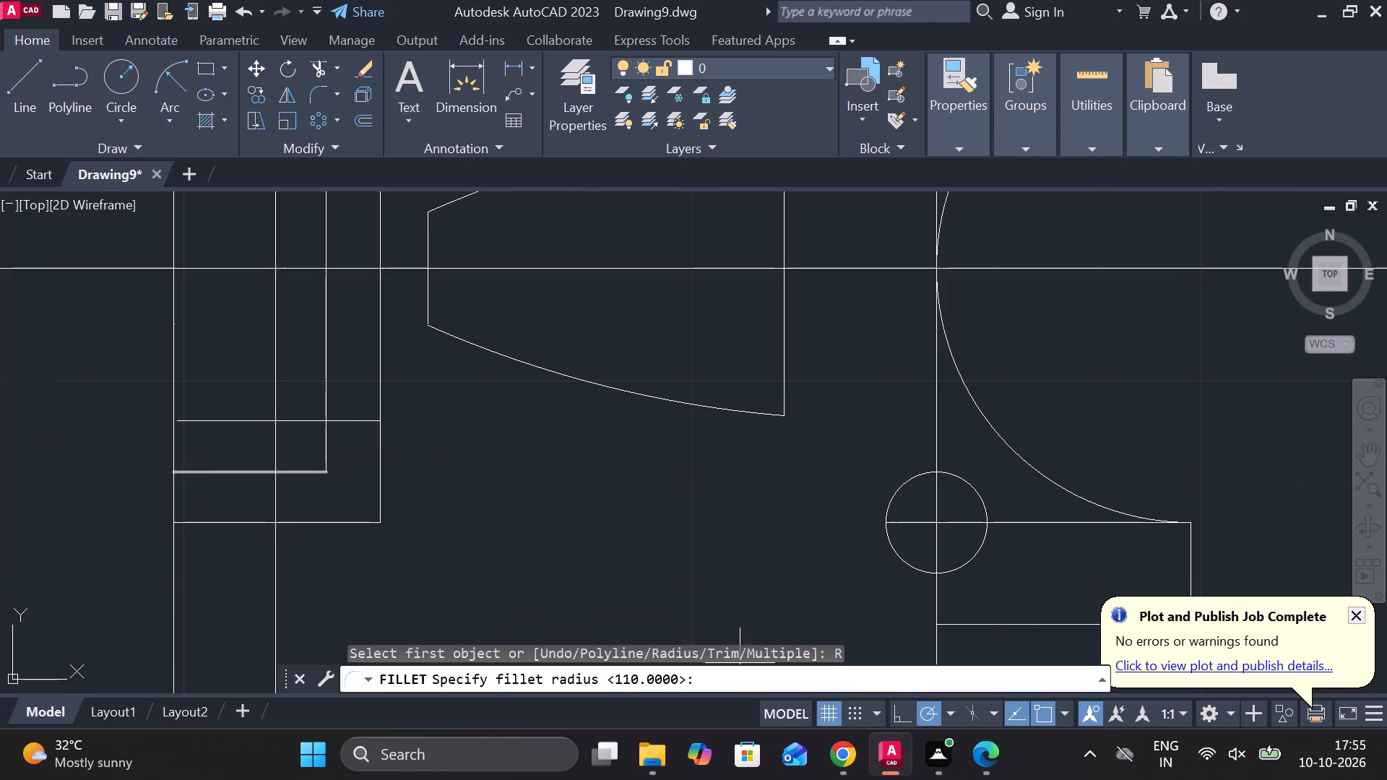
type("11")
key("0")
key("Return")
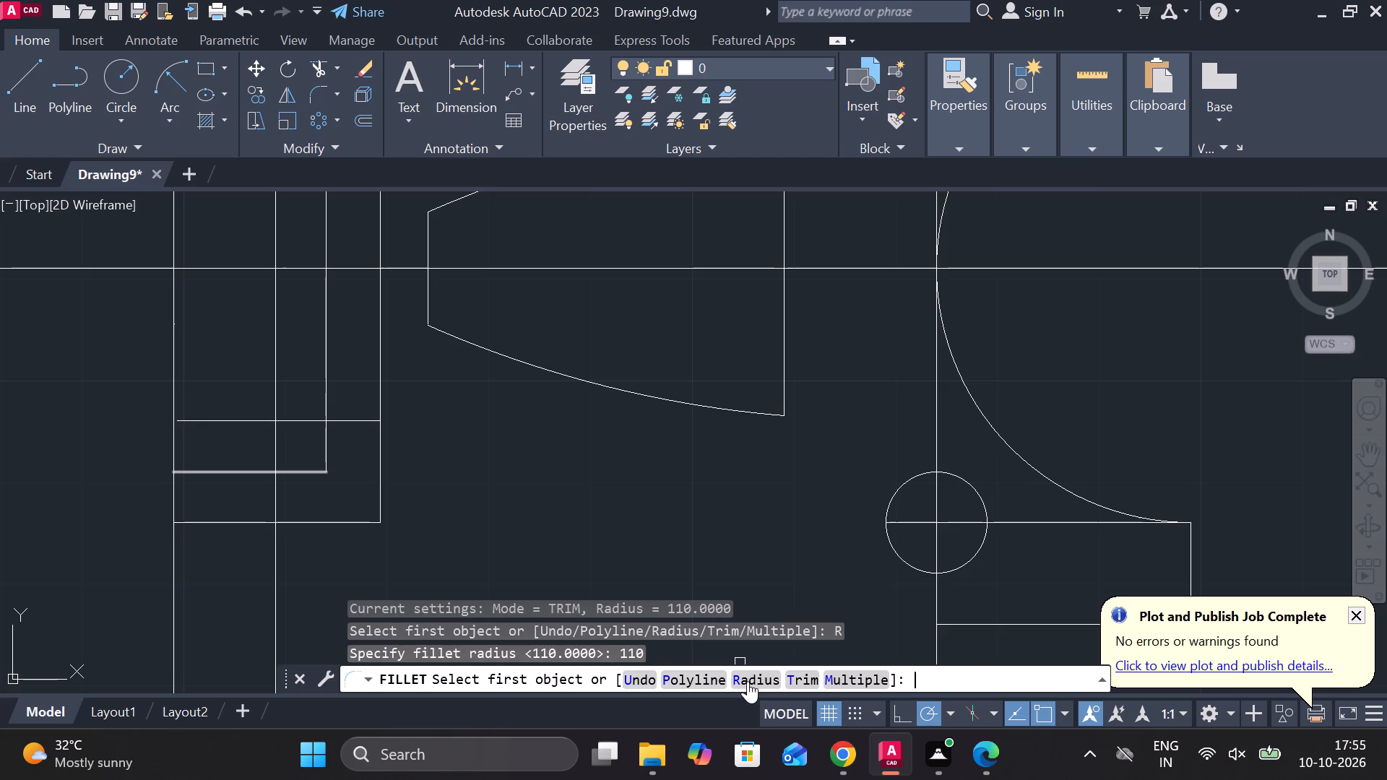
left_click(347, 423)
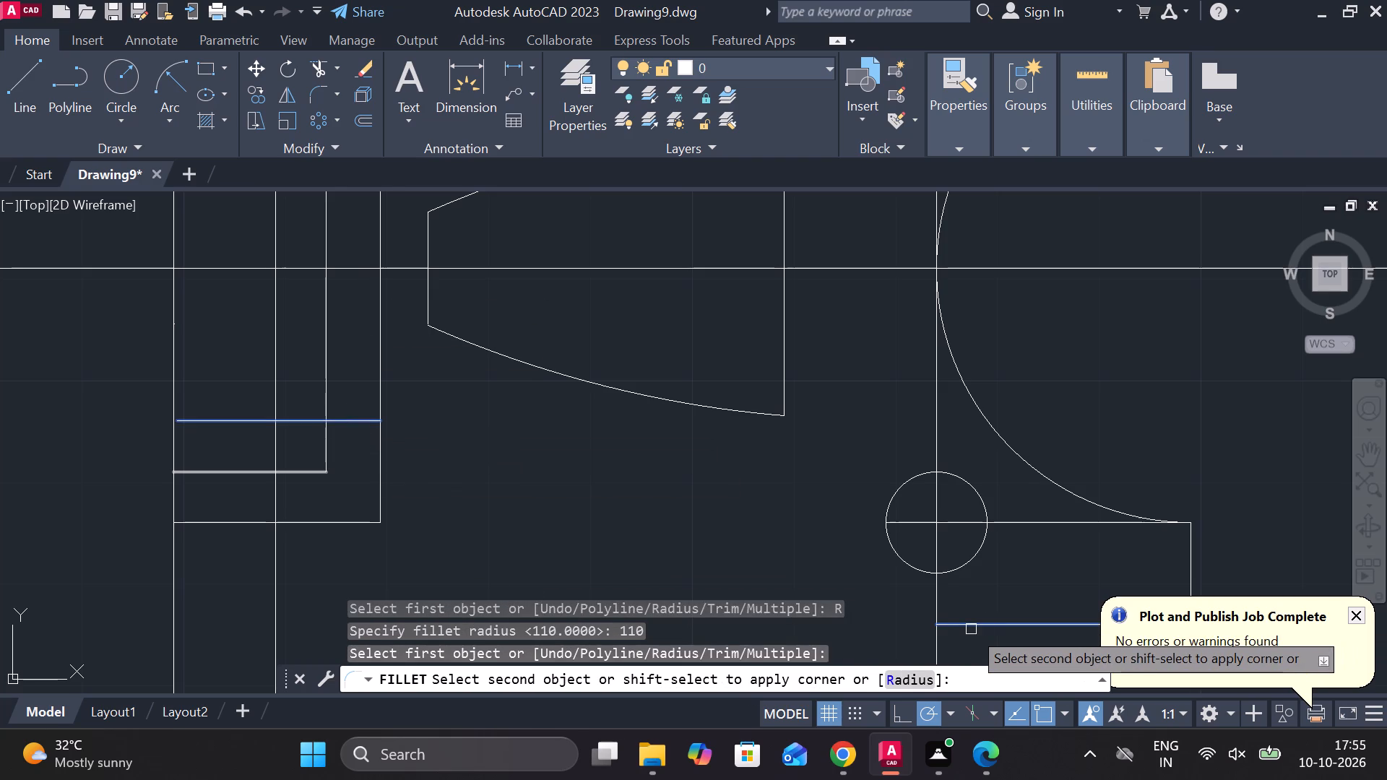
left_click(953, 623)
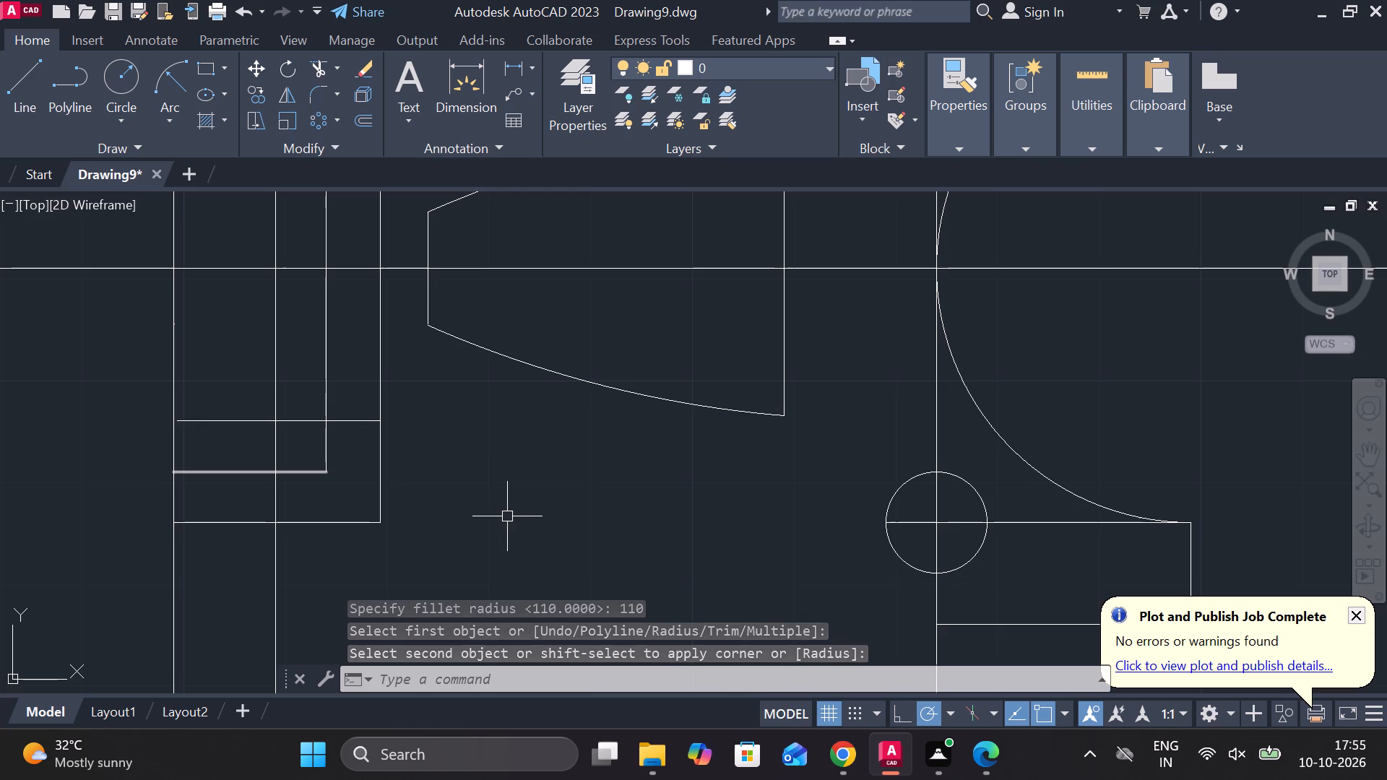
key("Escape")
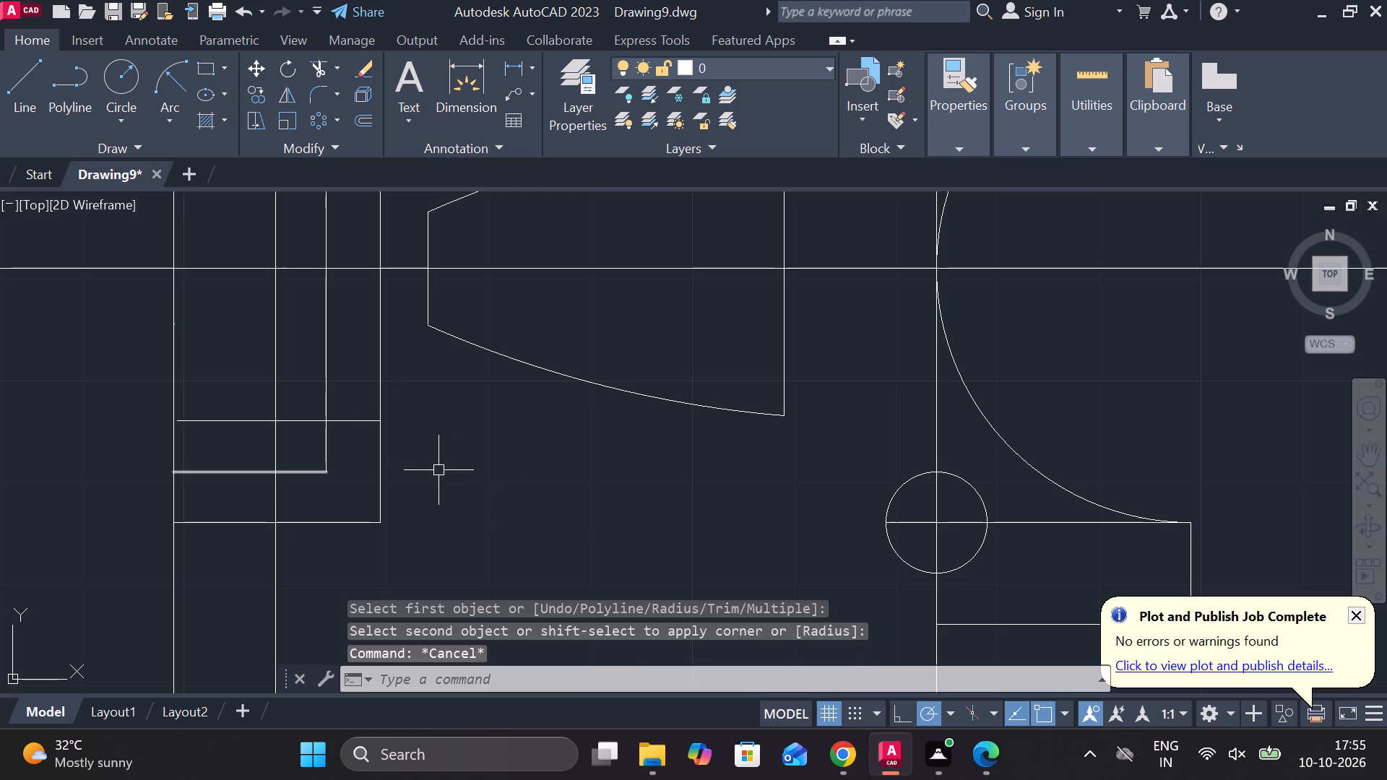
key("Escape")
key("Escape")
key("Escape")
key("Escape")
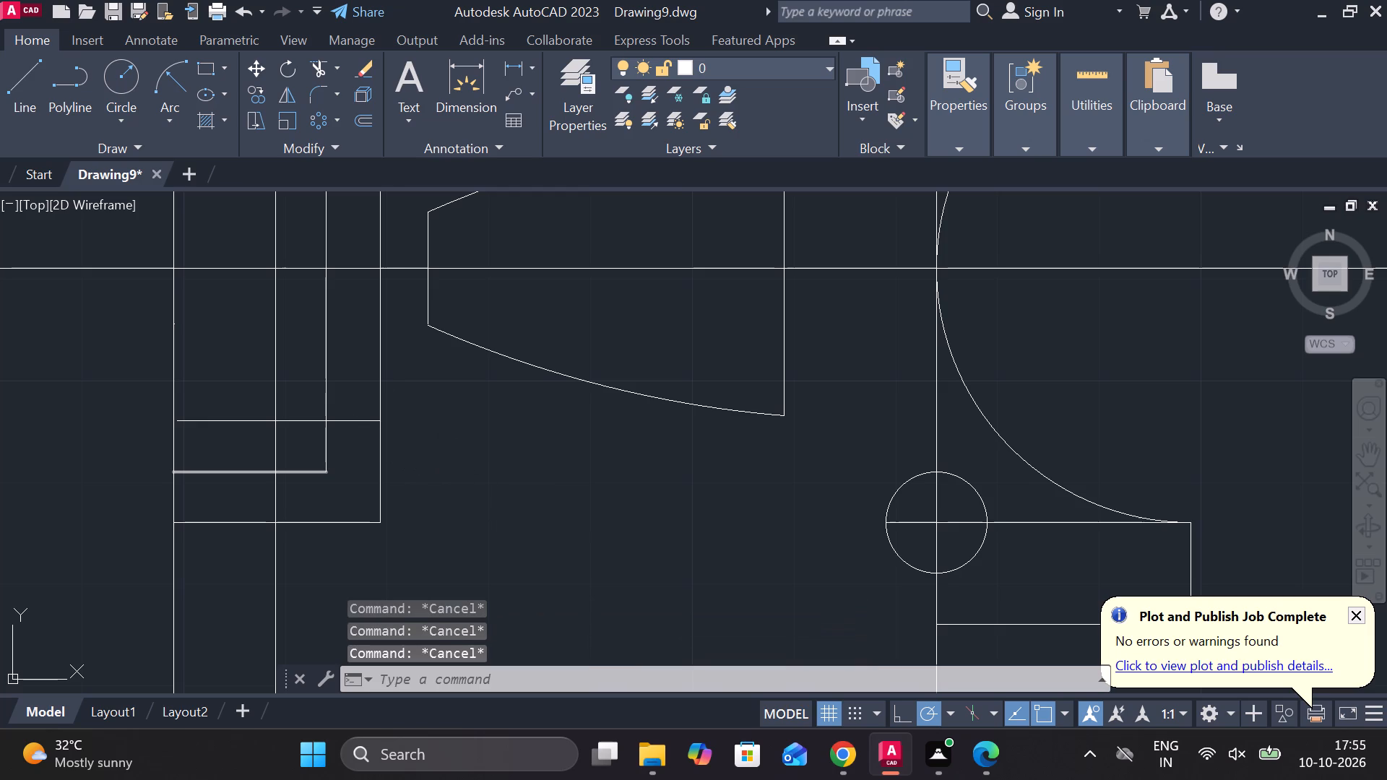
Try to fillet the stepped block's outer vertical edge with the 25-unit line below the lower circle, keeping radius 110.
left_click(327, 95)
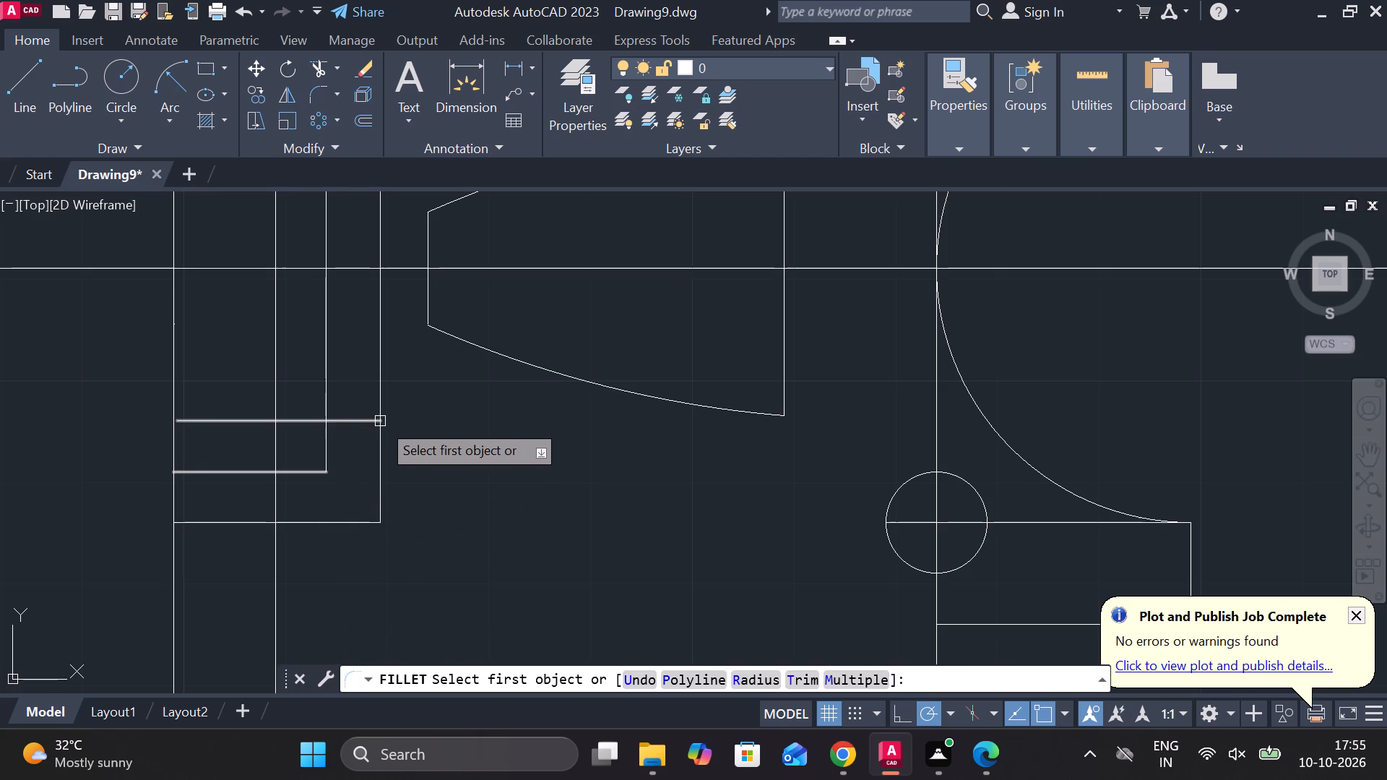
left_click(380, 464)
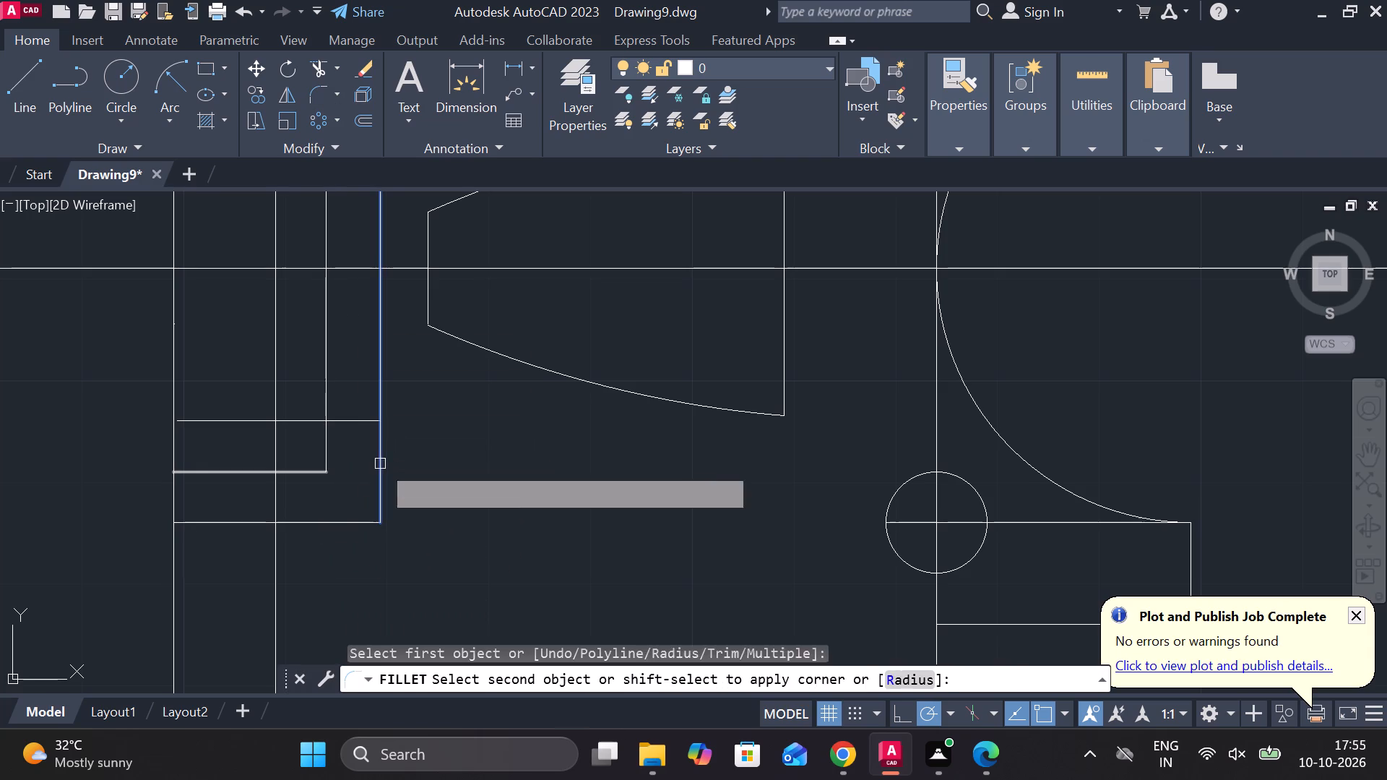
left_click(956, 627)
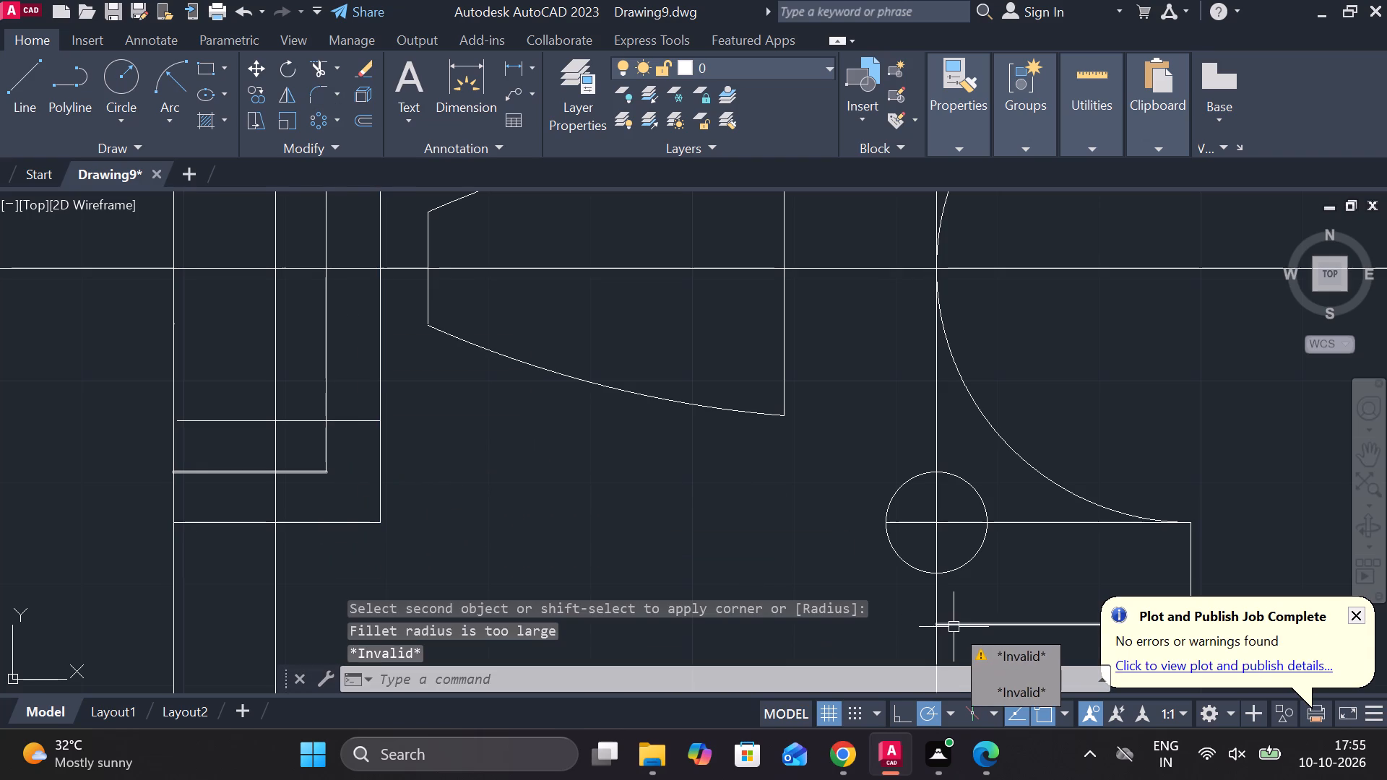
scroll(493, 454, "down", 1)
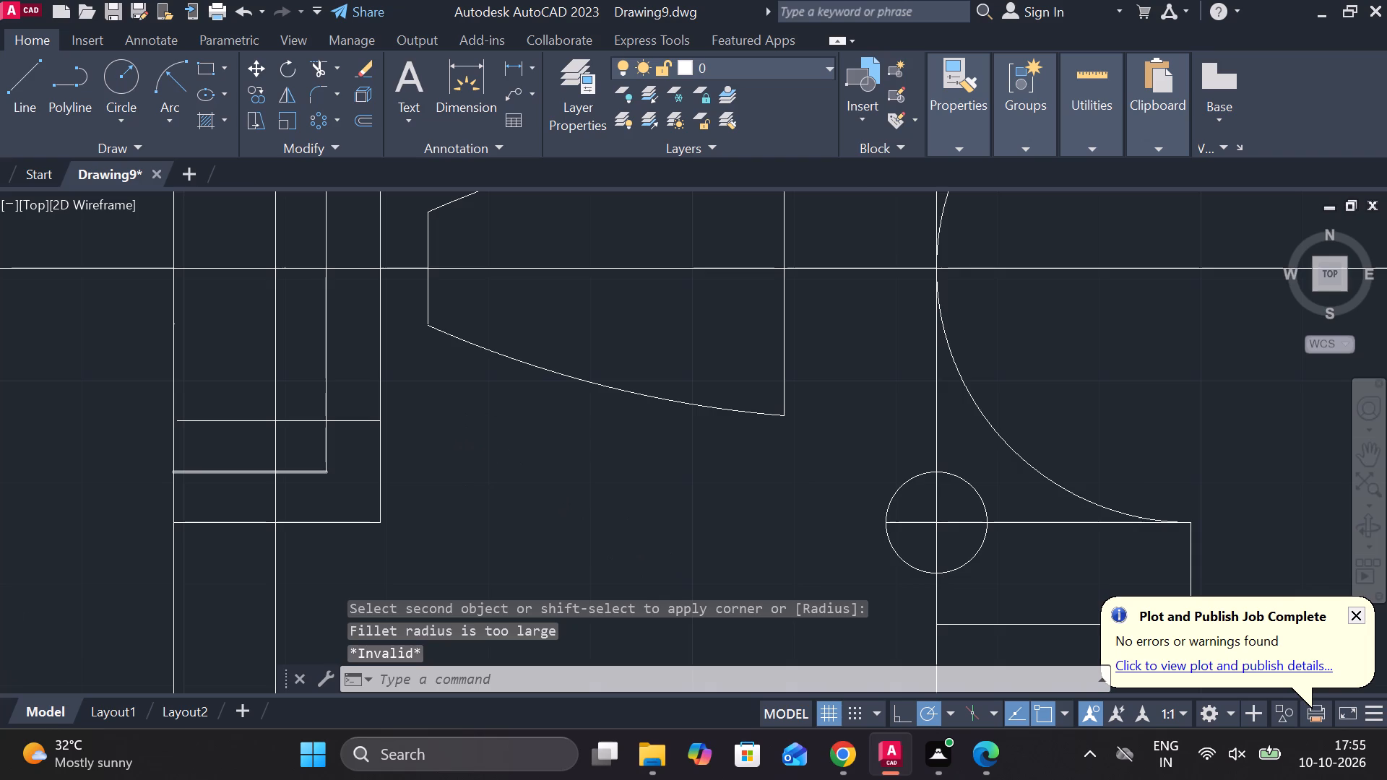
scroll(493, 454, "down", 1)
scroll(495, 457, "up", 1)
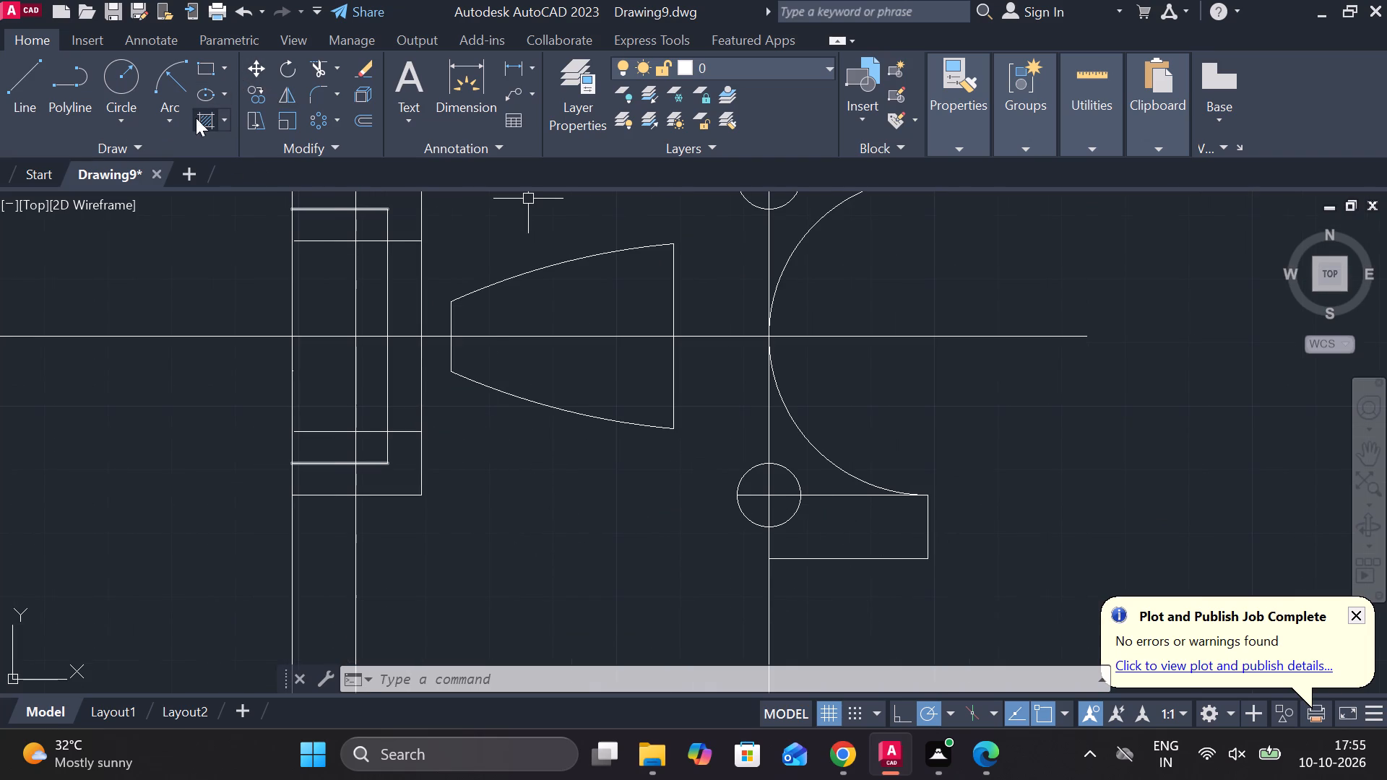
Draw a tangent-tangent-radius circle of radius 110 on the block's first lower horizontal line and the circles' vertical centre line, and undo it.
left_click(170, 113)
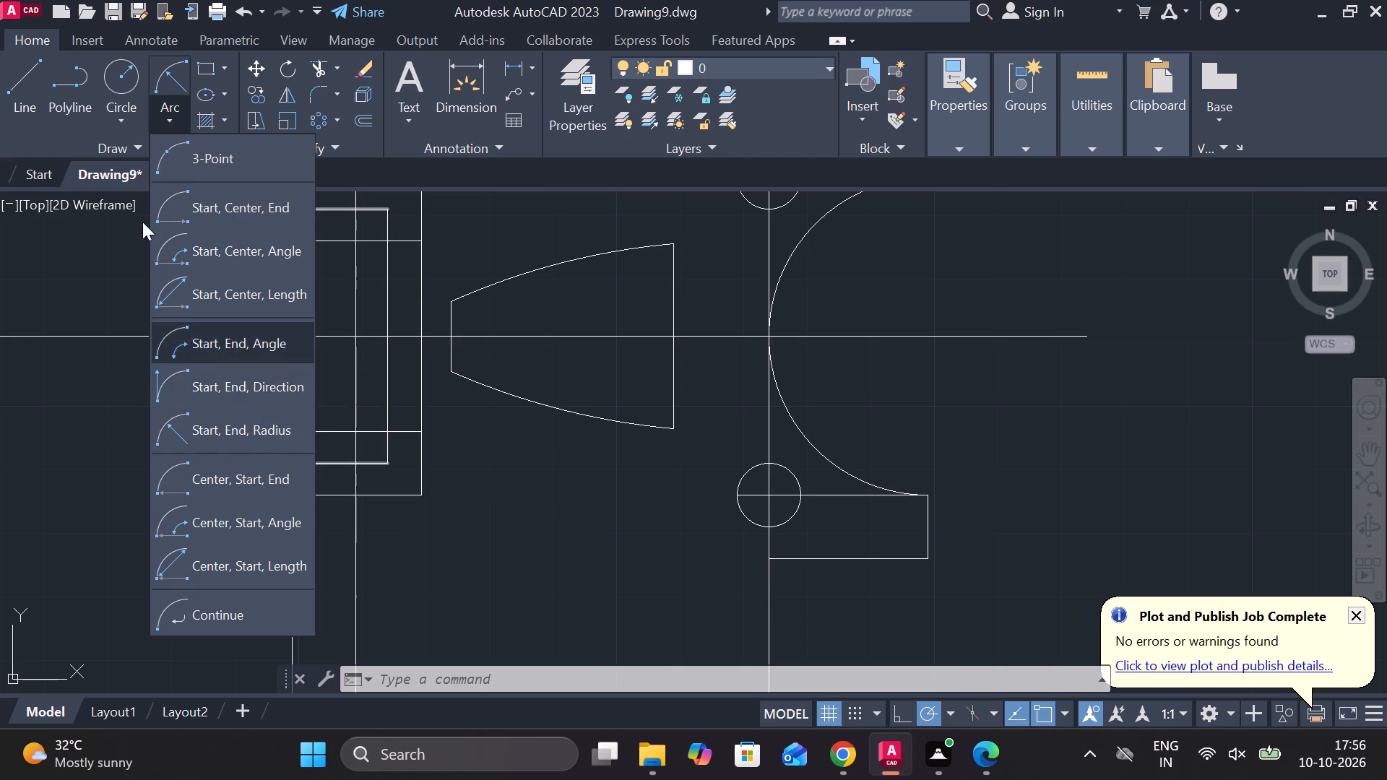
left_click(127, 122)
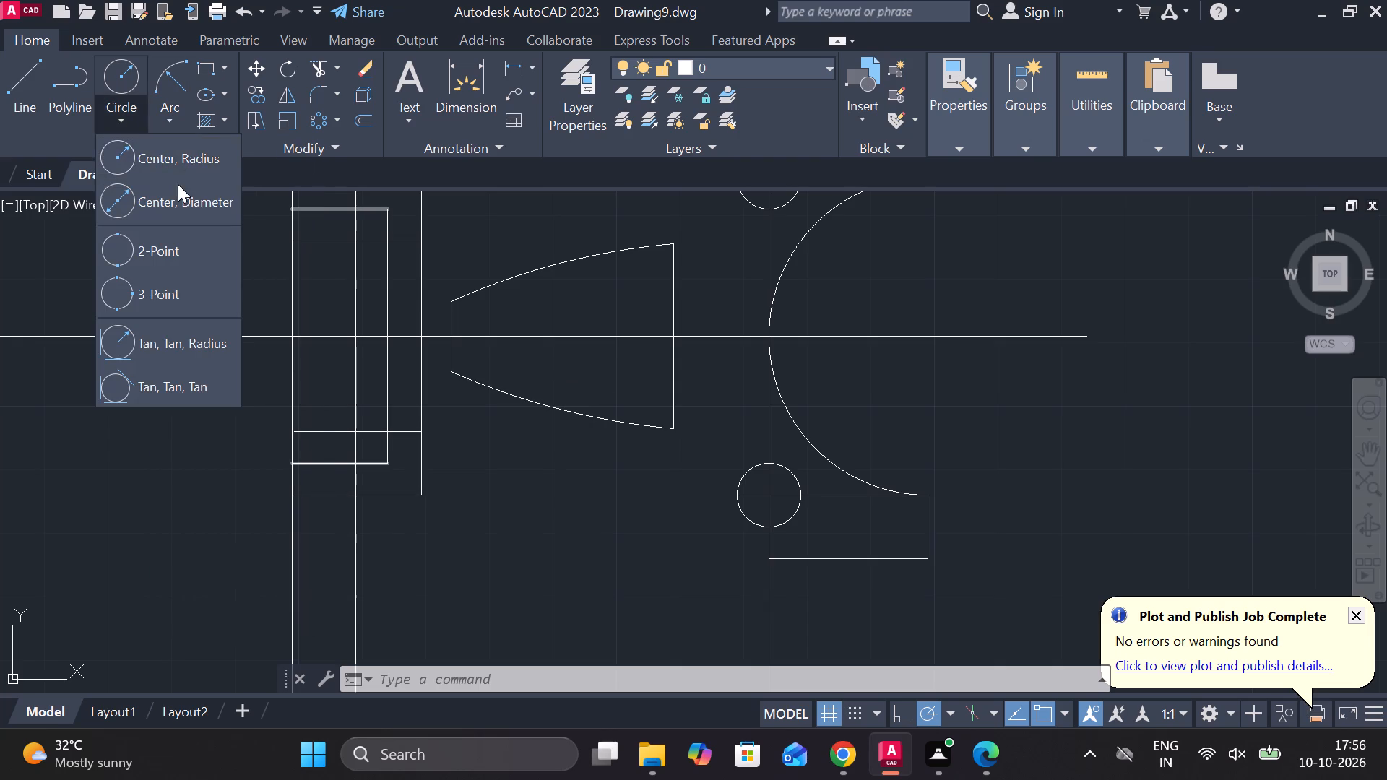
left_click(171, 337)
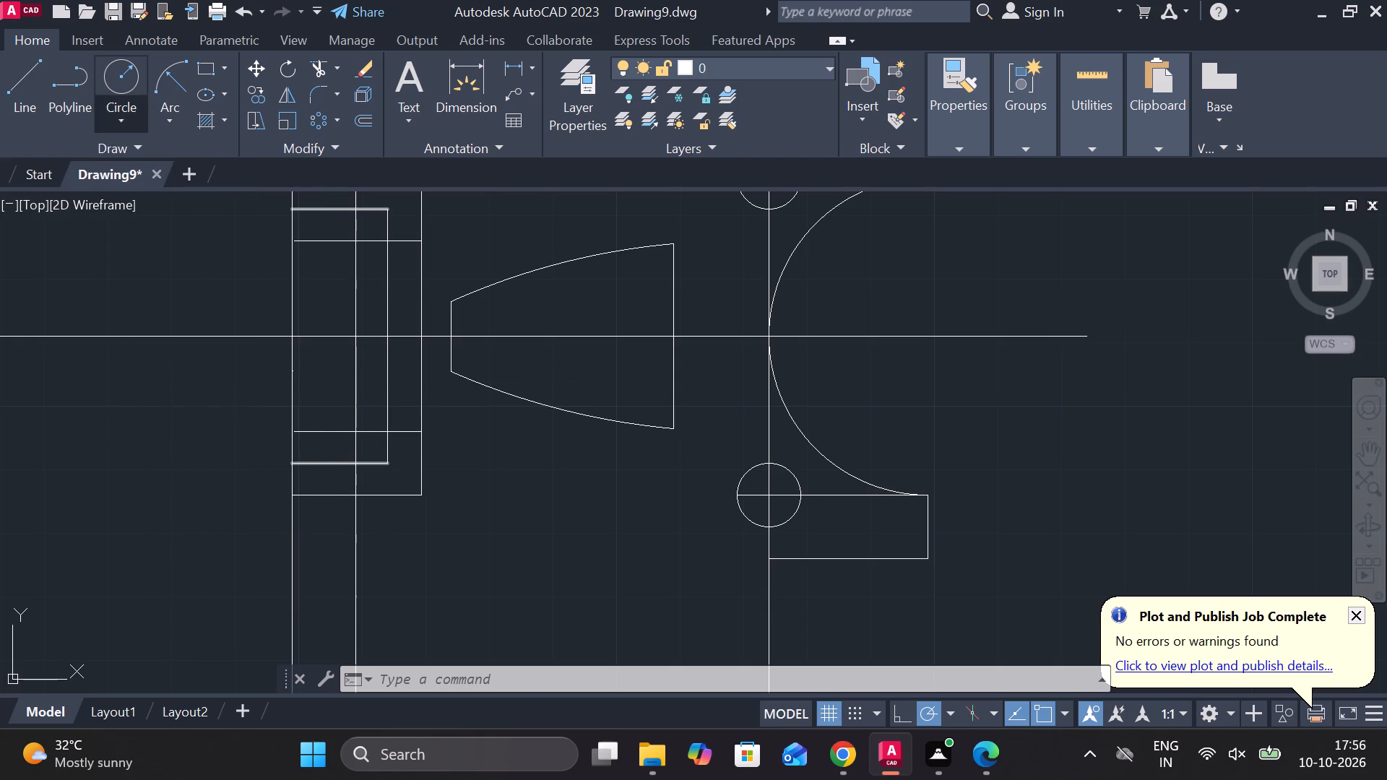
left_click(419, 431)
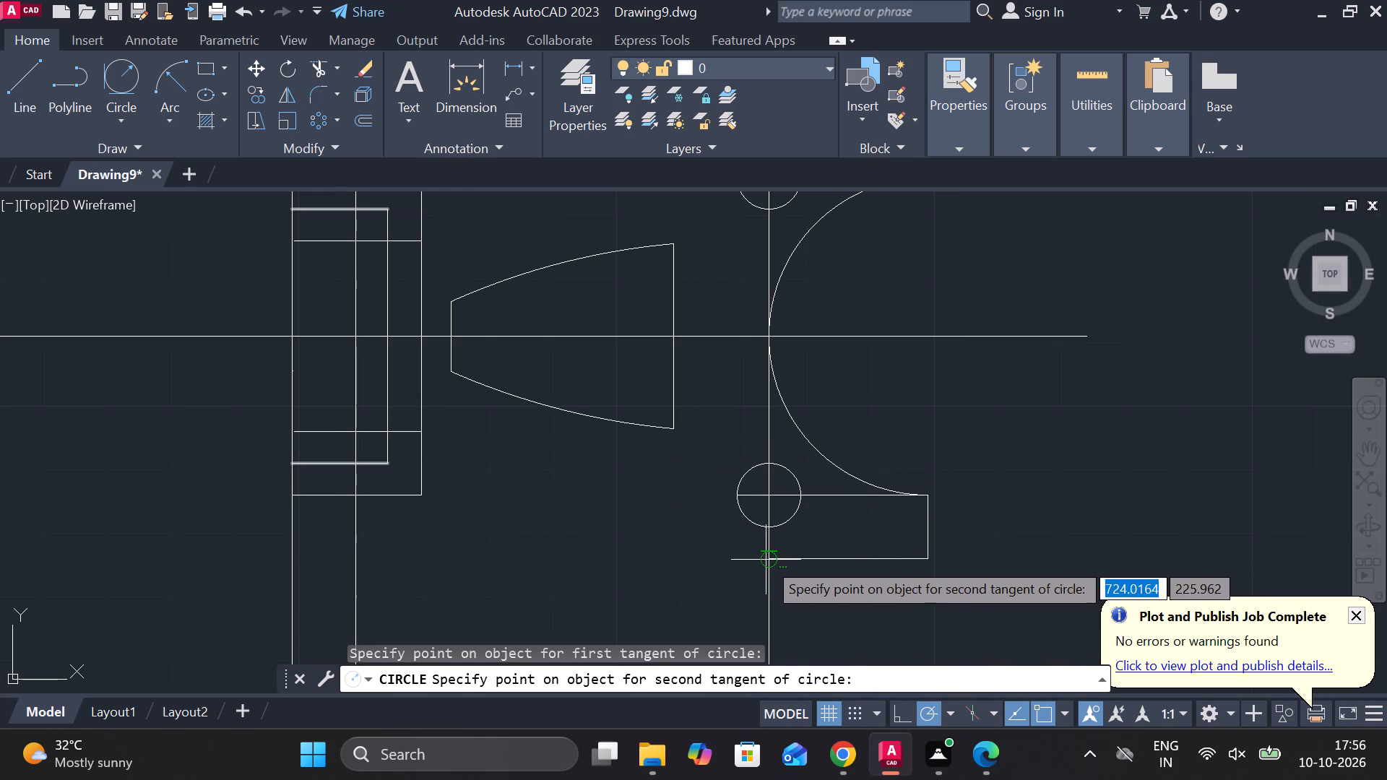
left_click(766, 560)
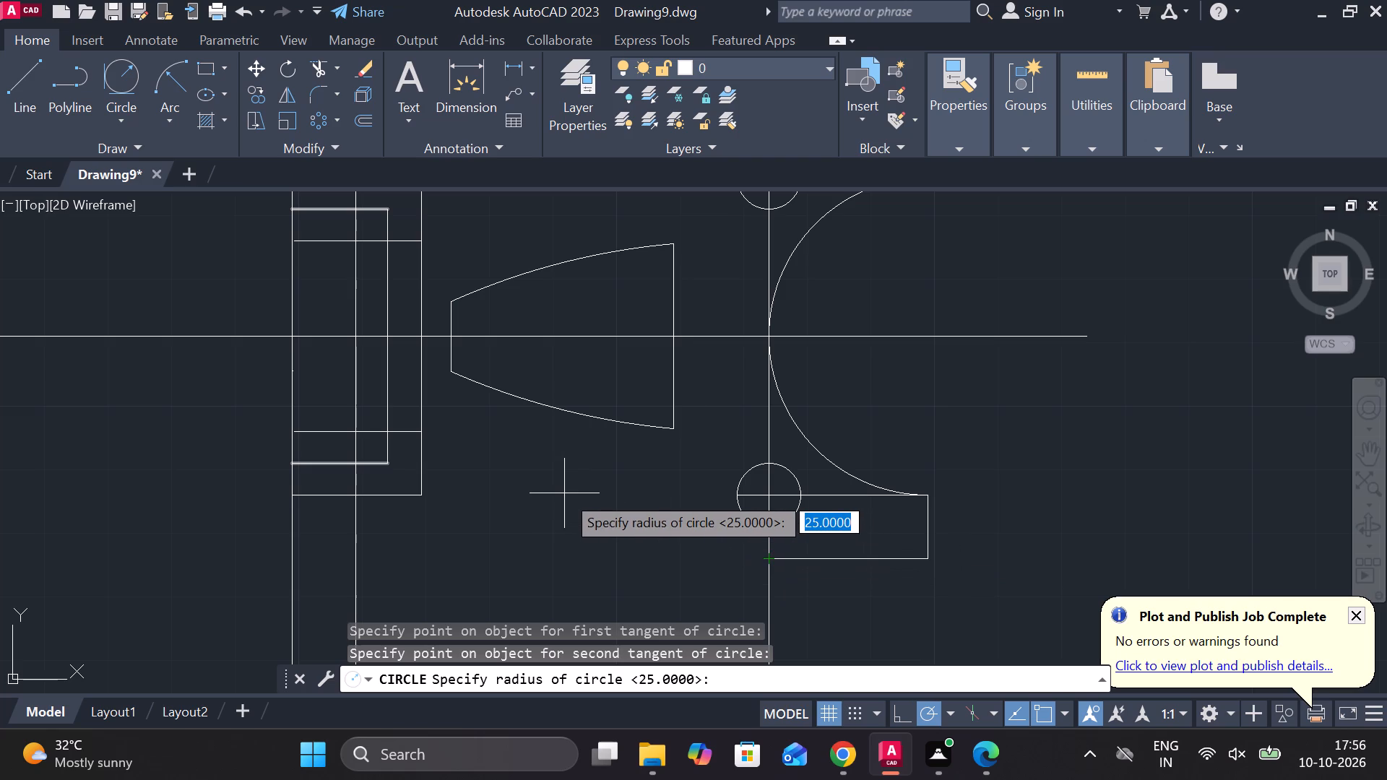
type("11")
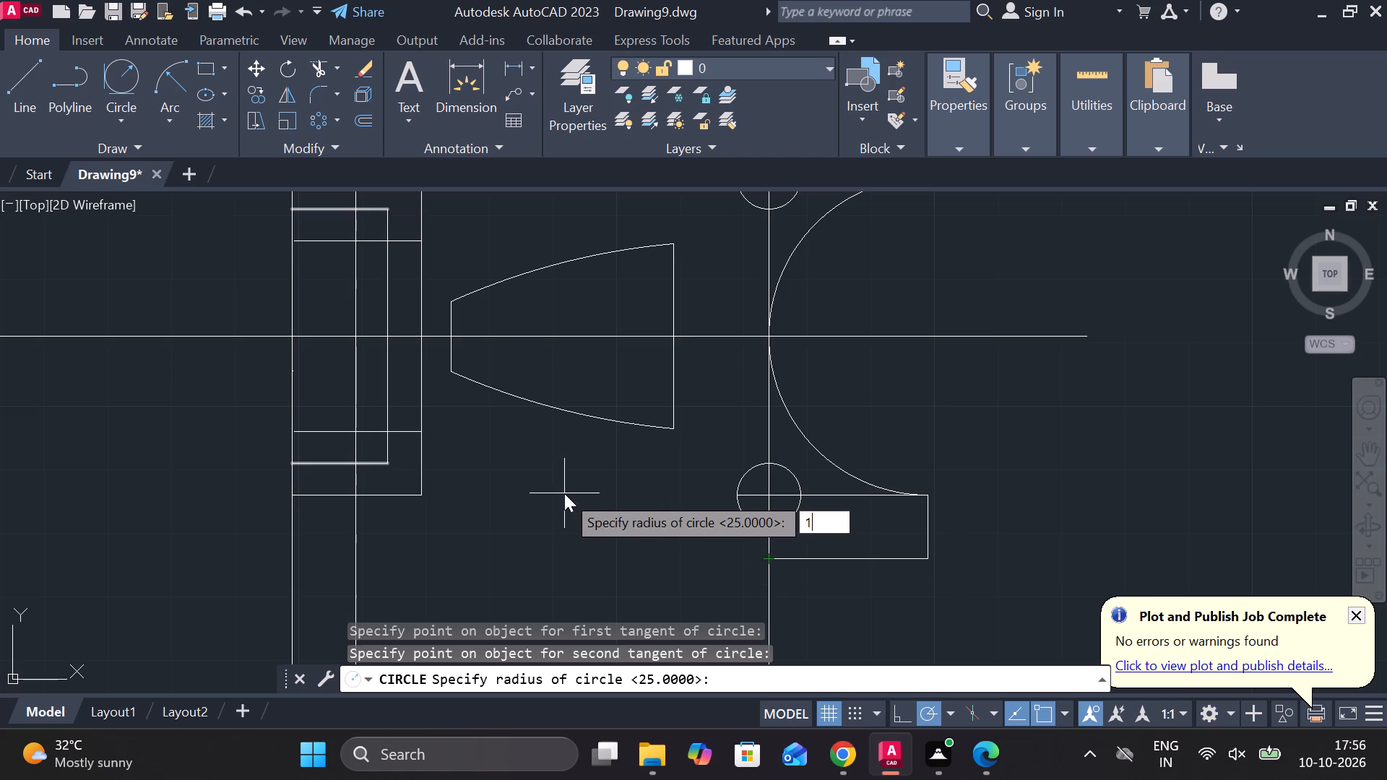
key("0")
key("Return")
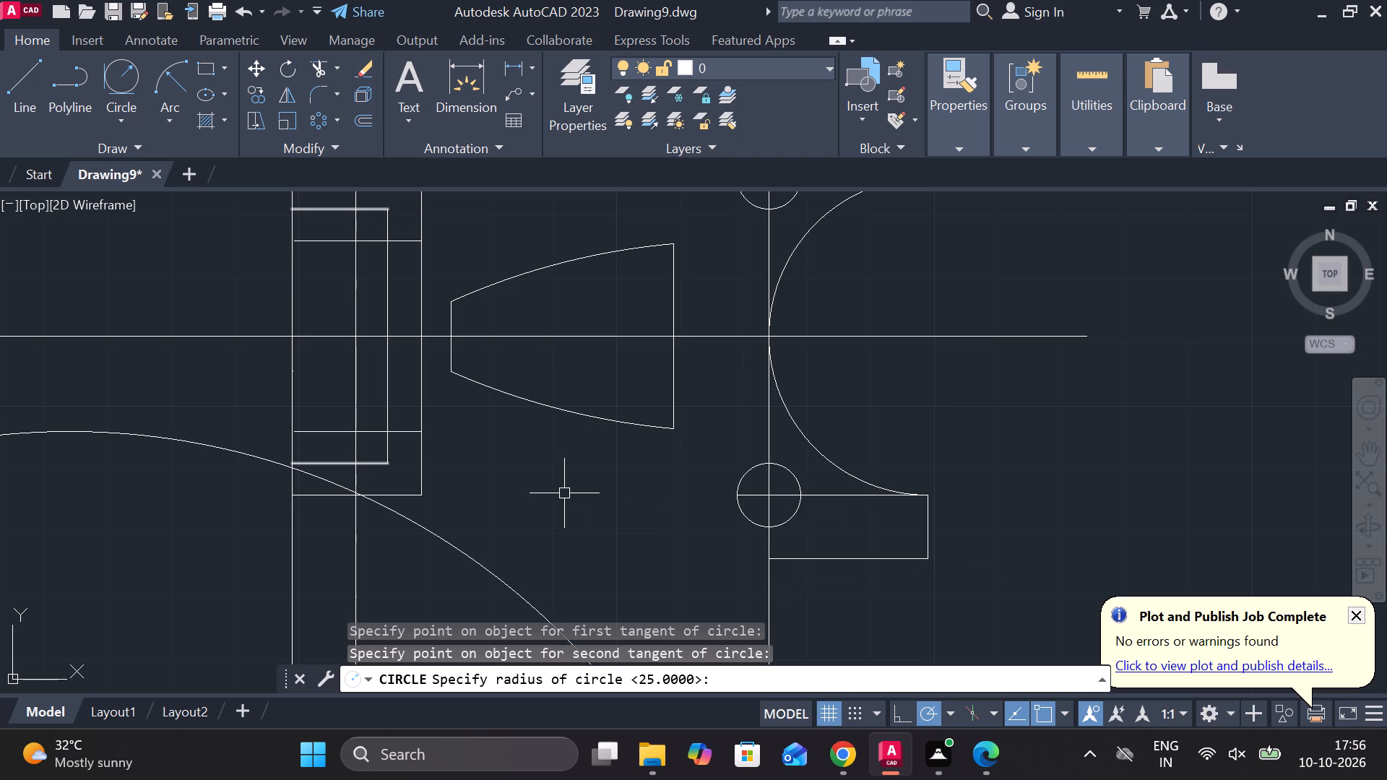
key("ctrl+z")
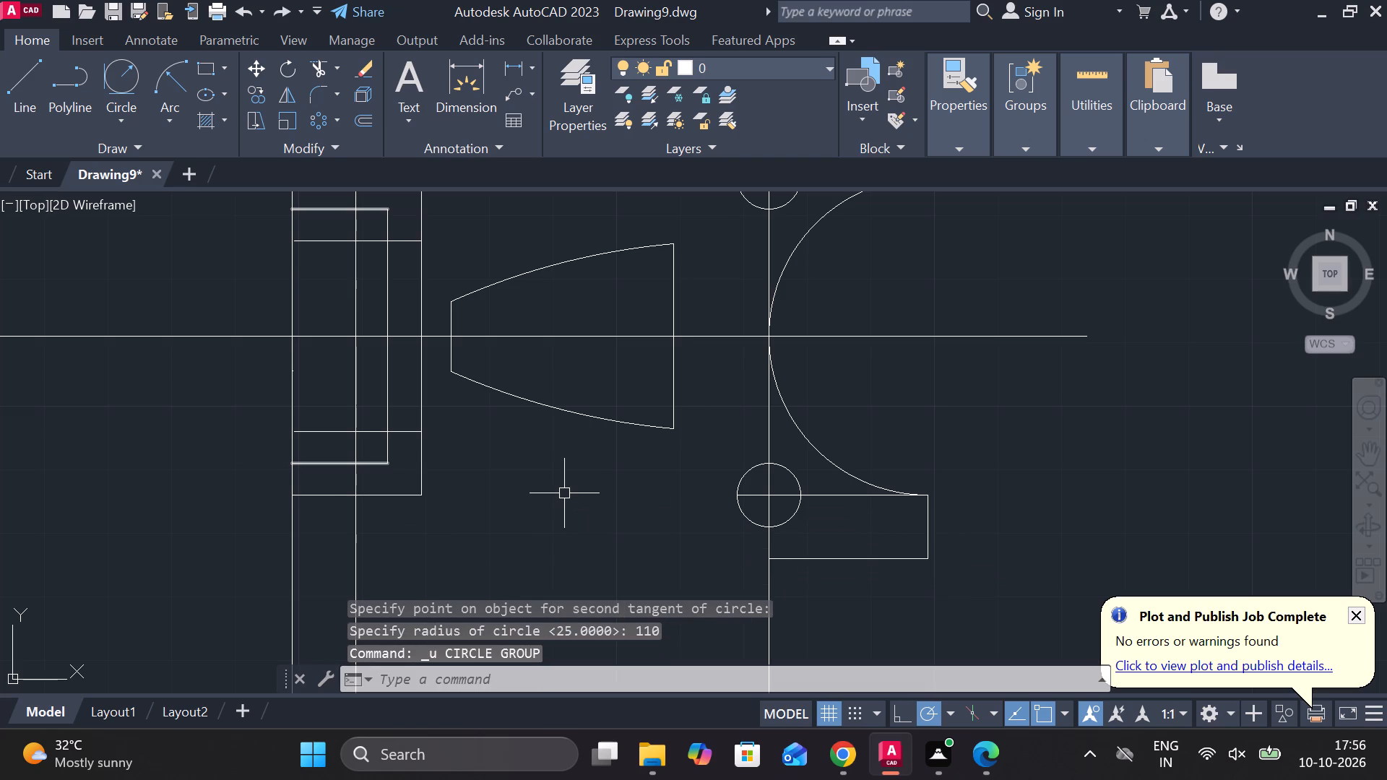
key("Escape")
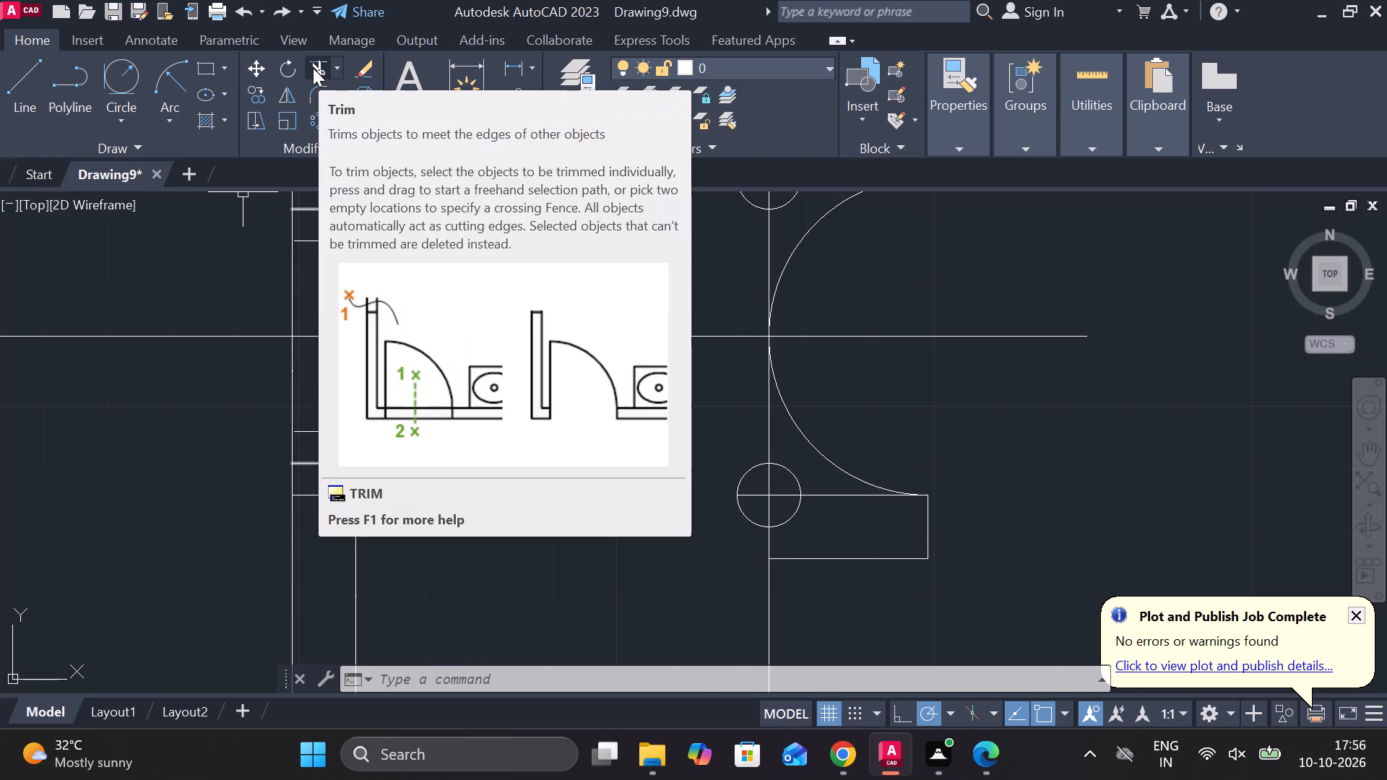
Trim the stepped block's outer vertical edge between its first horizontal lines above and below the centre line.
left_click(313, 68)
left_click(420, 376)
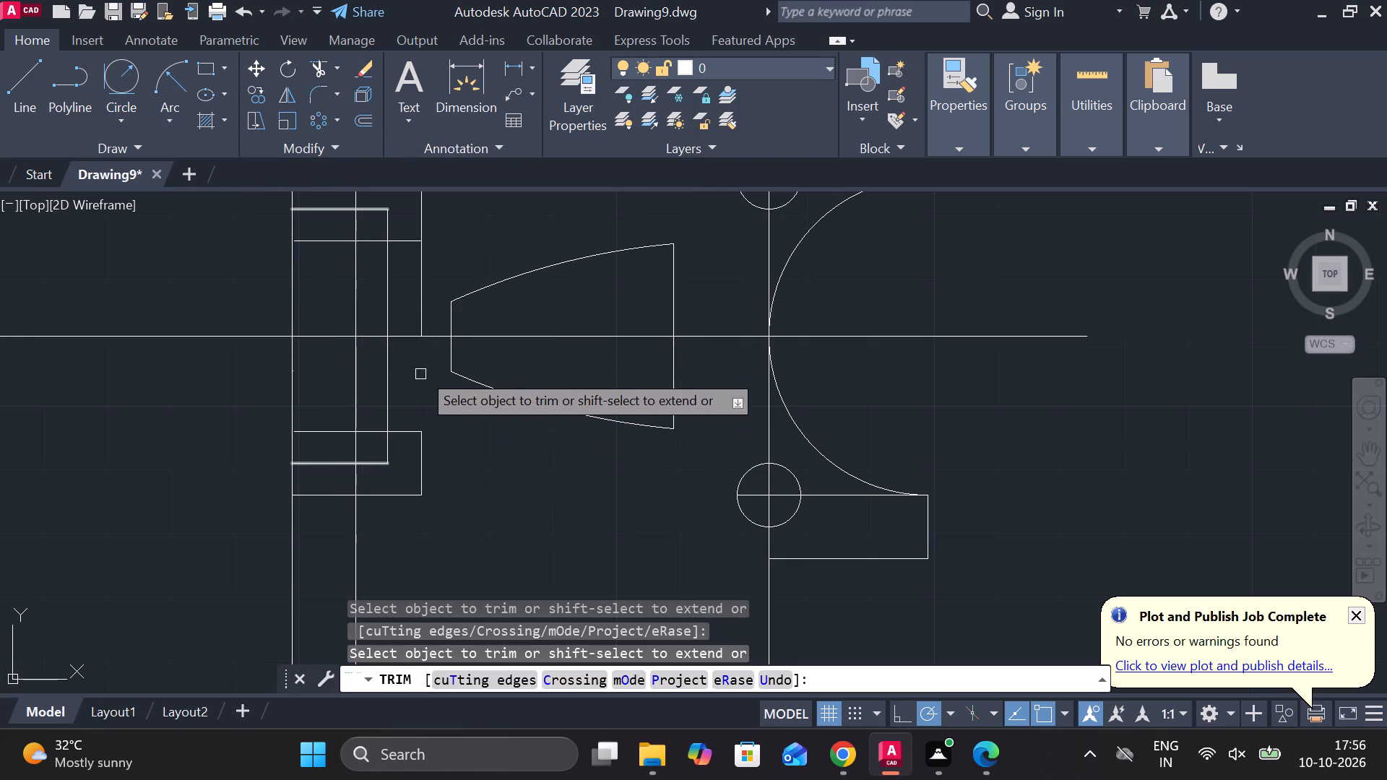
left_click(423, 308)
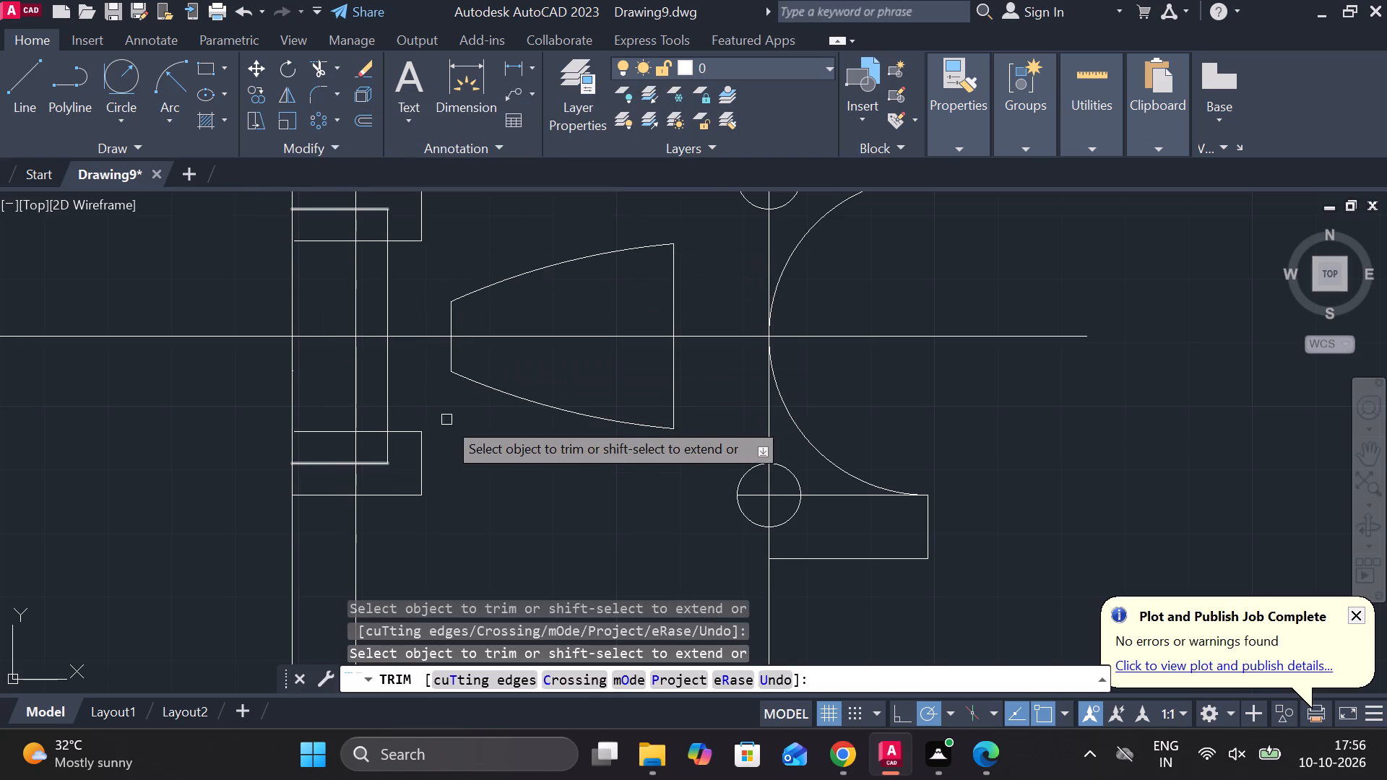
key("Escape")
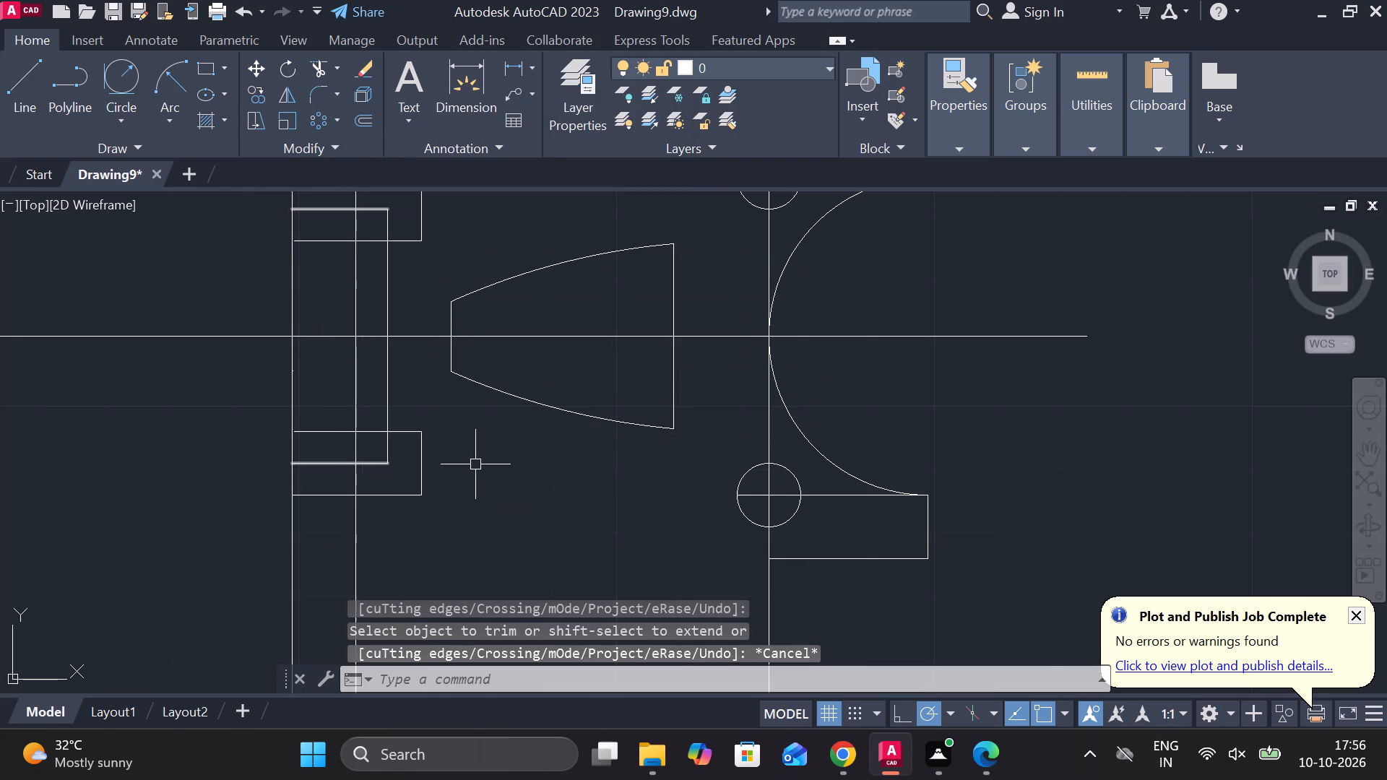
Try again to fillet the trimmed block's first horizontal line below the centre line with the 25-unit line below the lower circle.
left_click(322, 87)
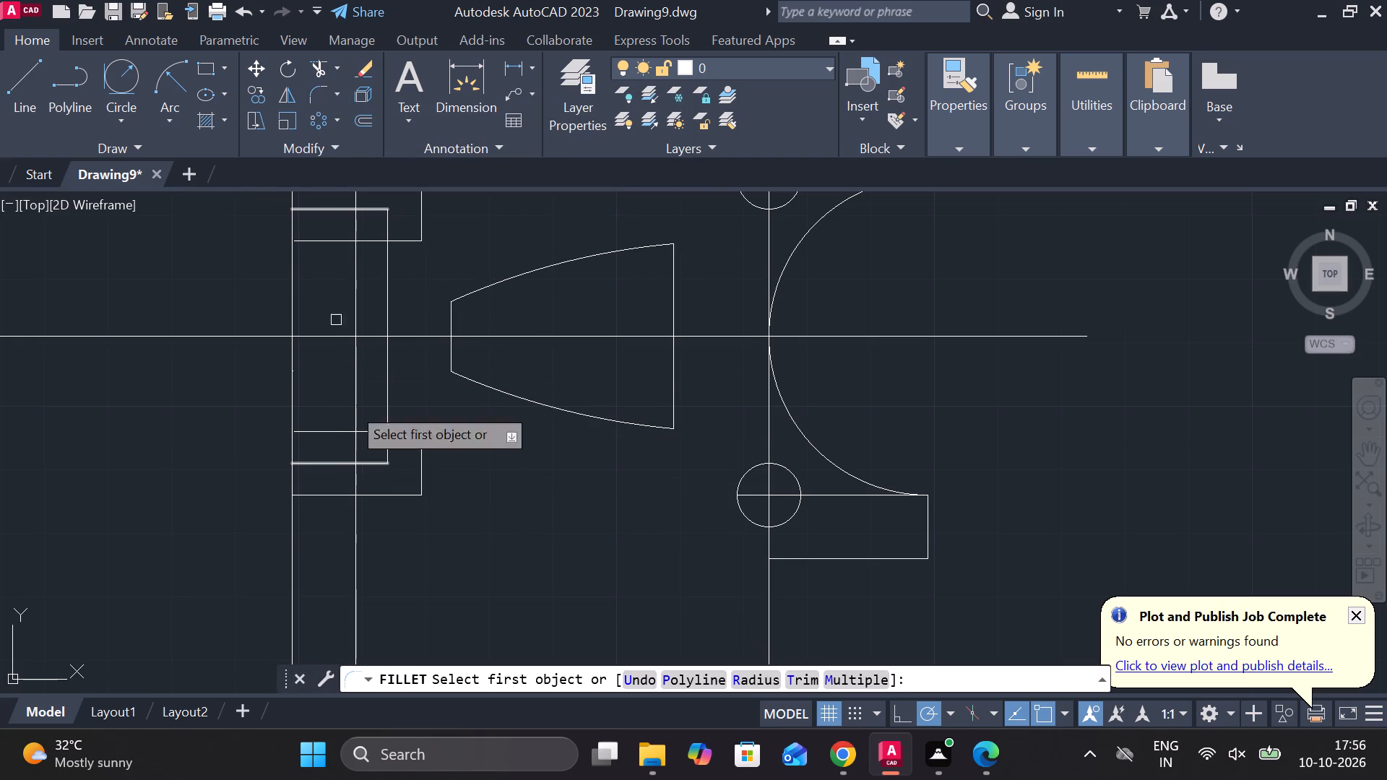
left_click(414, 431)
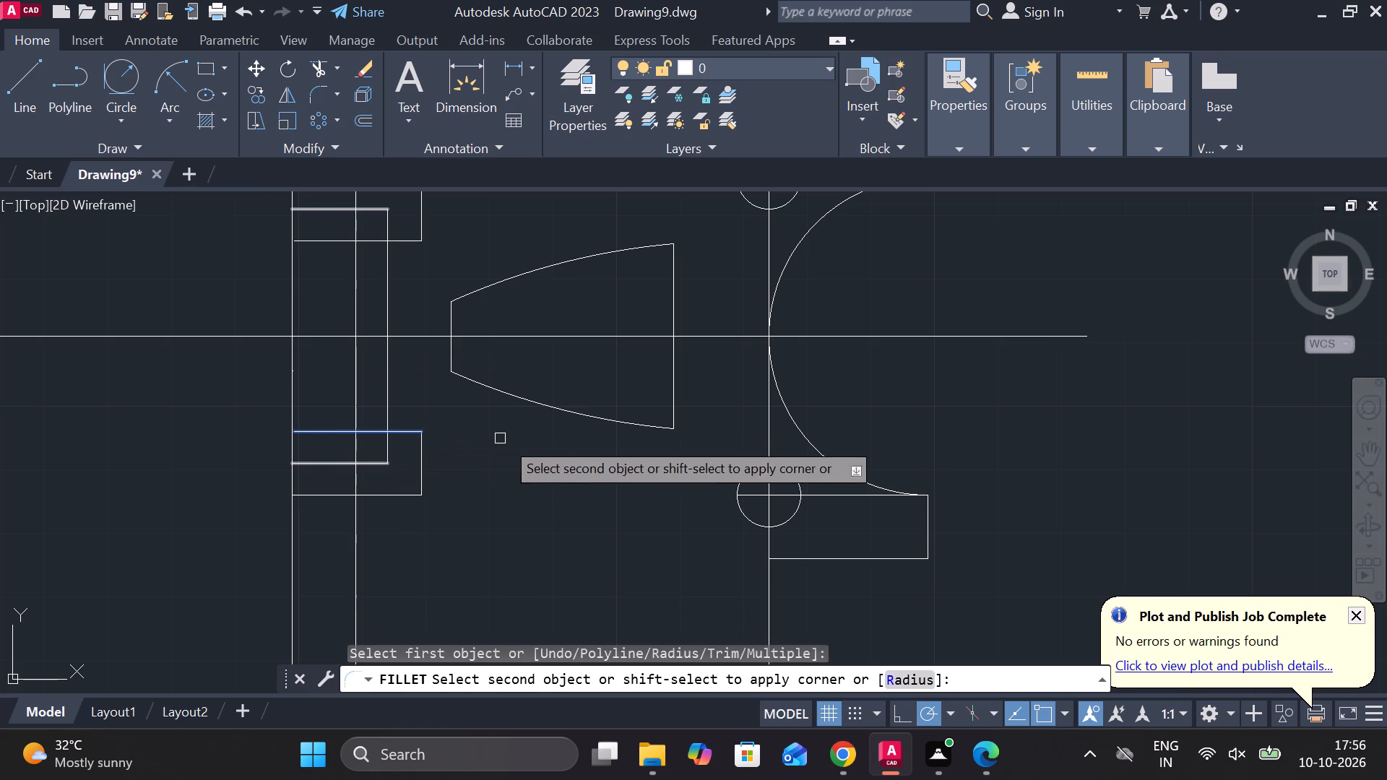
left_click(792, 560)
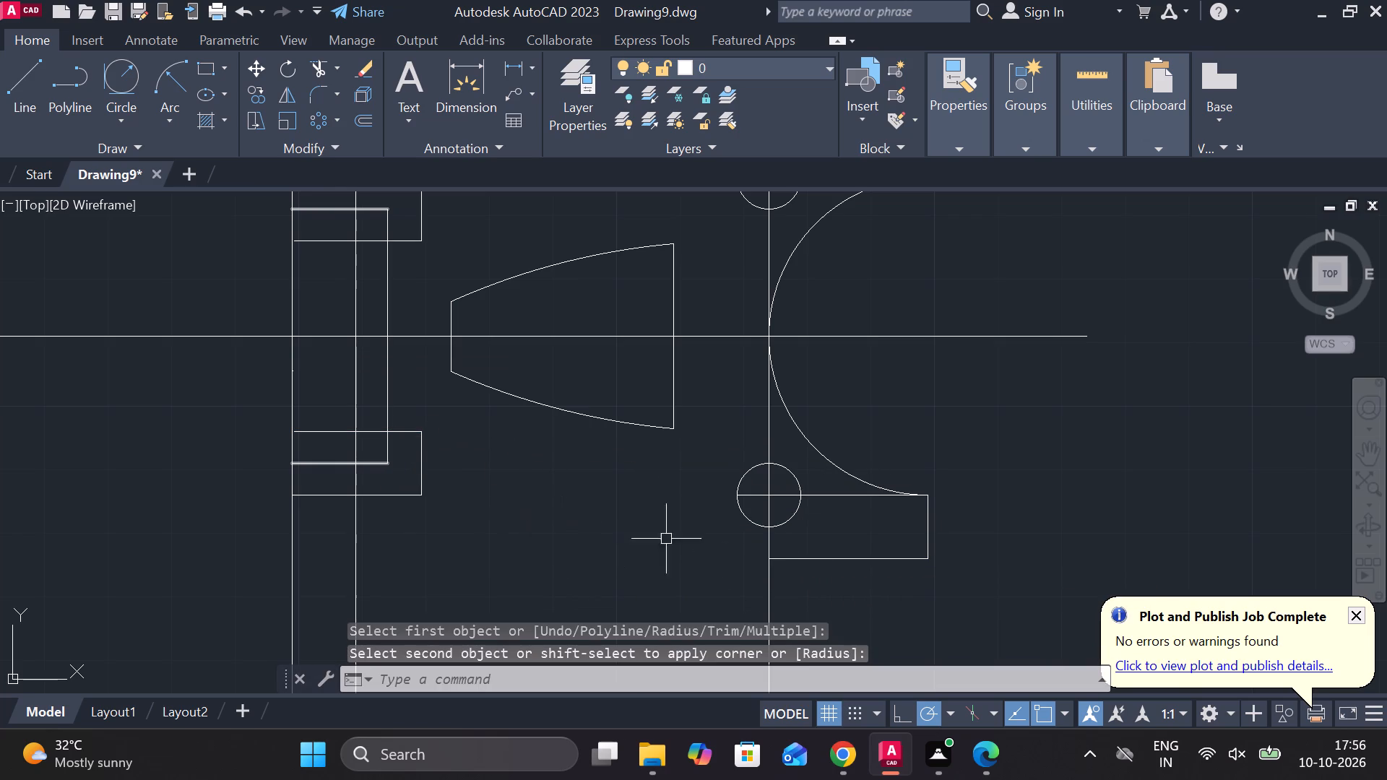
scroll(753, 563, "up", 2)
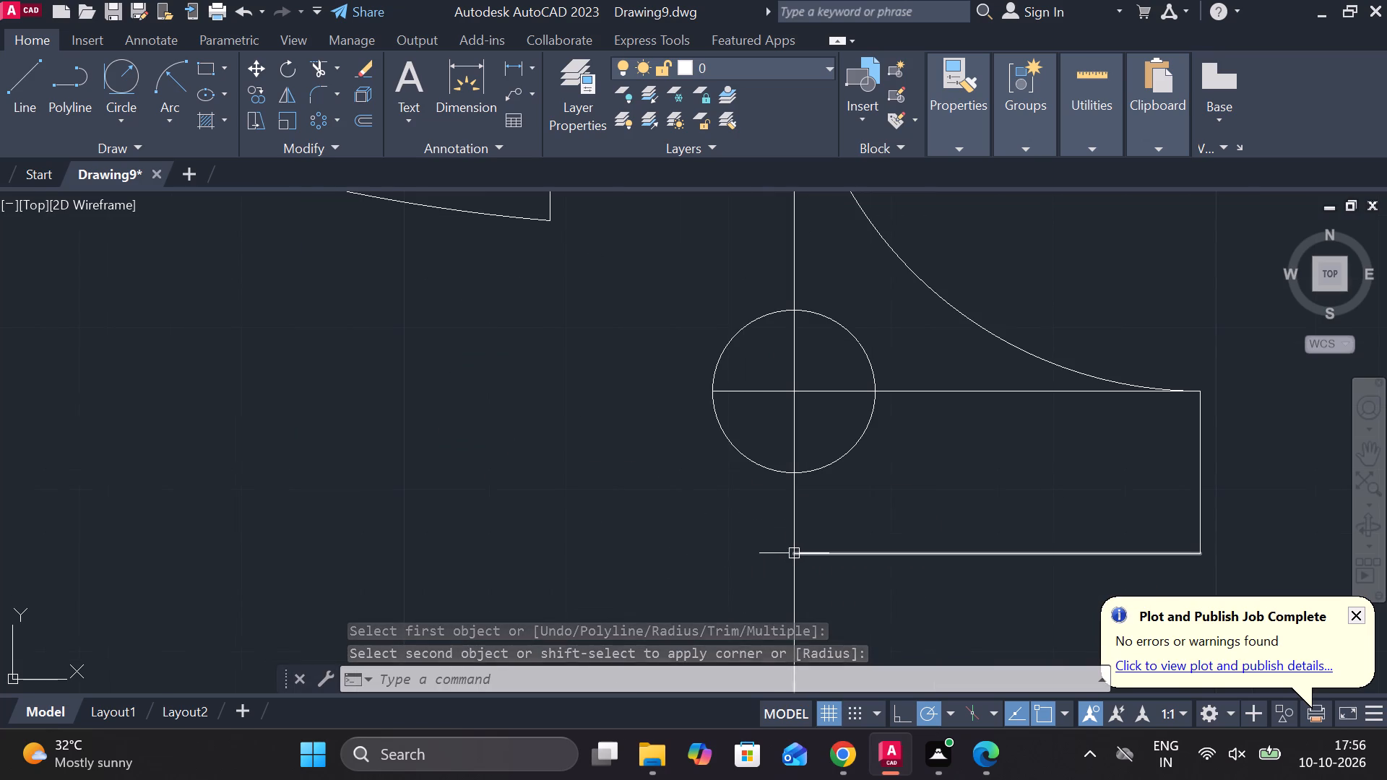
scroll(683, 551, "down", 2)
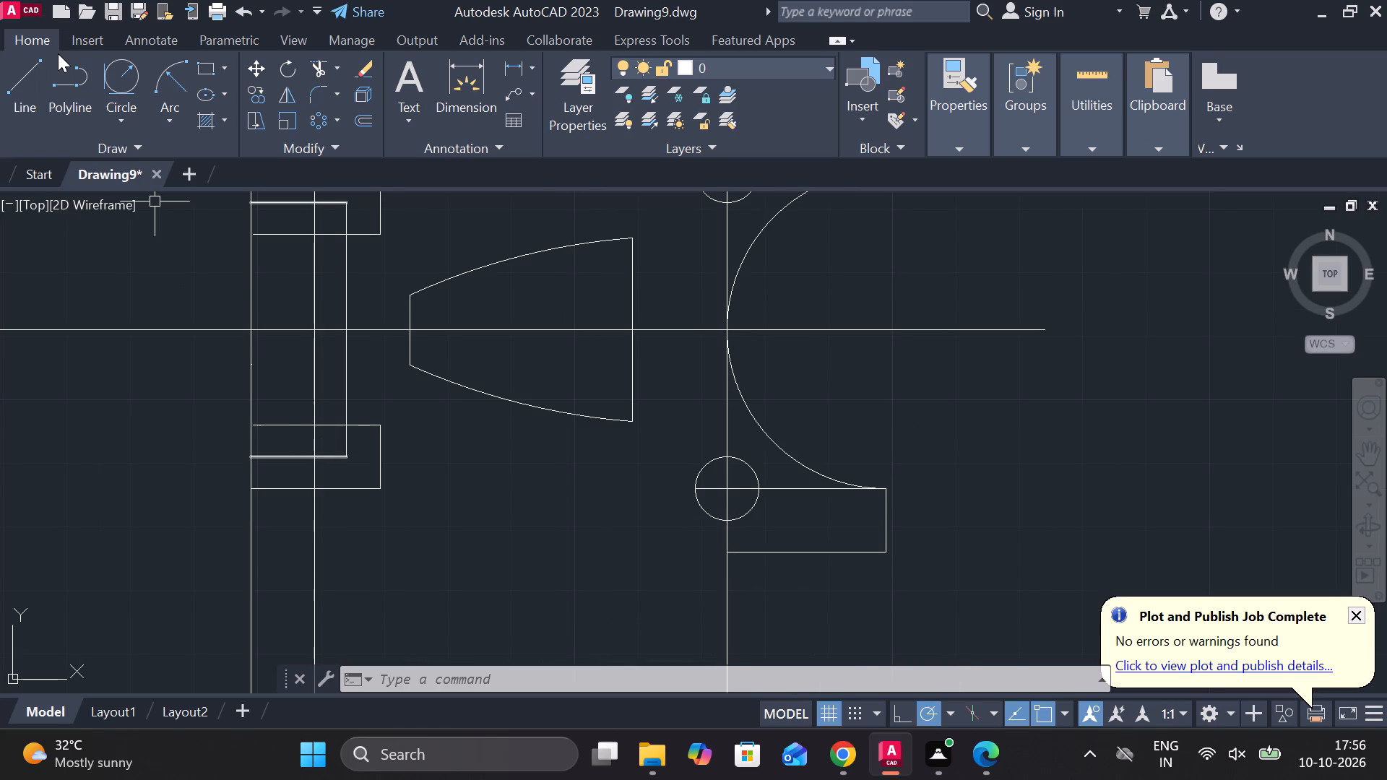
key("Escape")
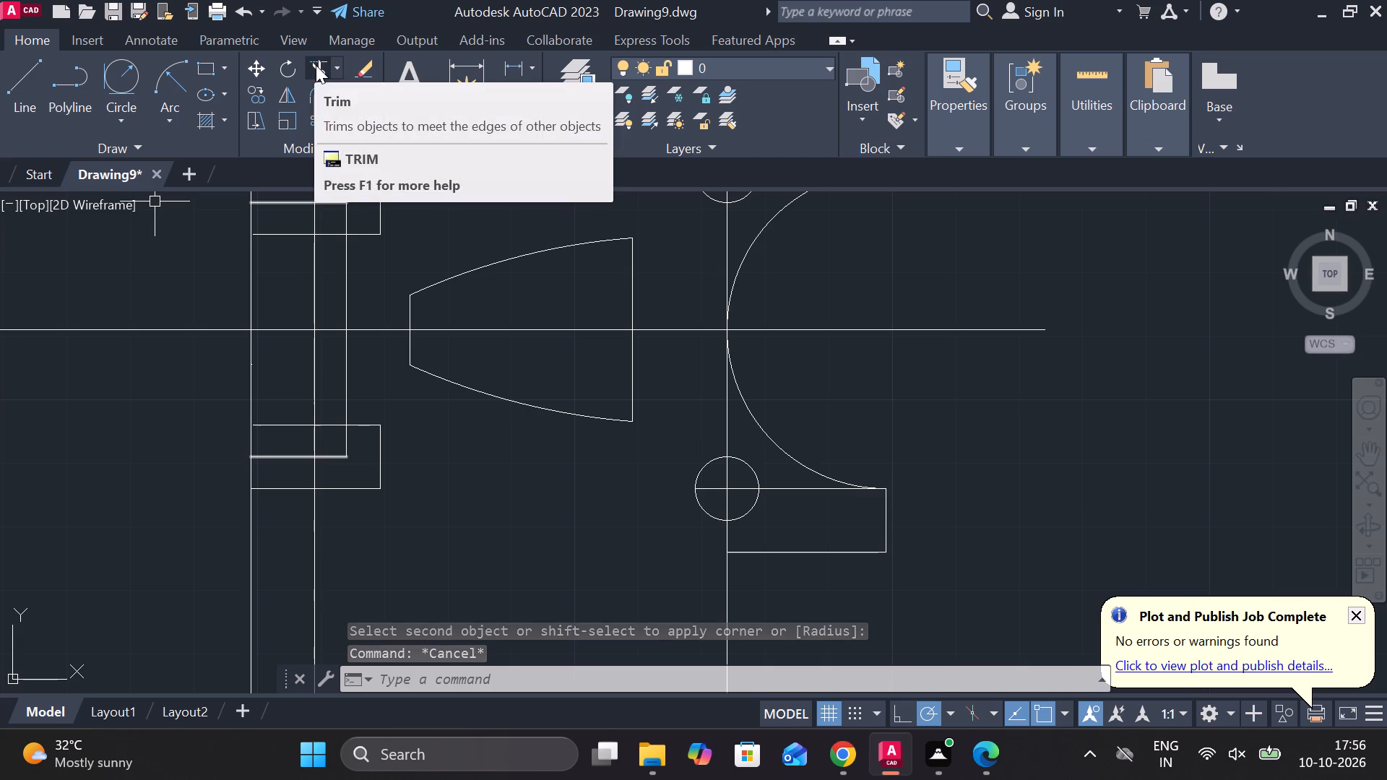
Trim the circles' vertical centre line below the lower circle, removing the parts on both sides of the 25-unit line.
left_click(316, 65)
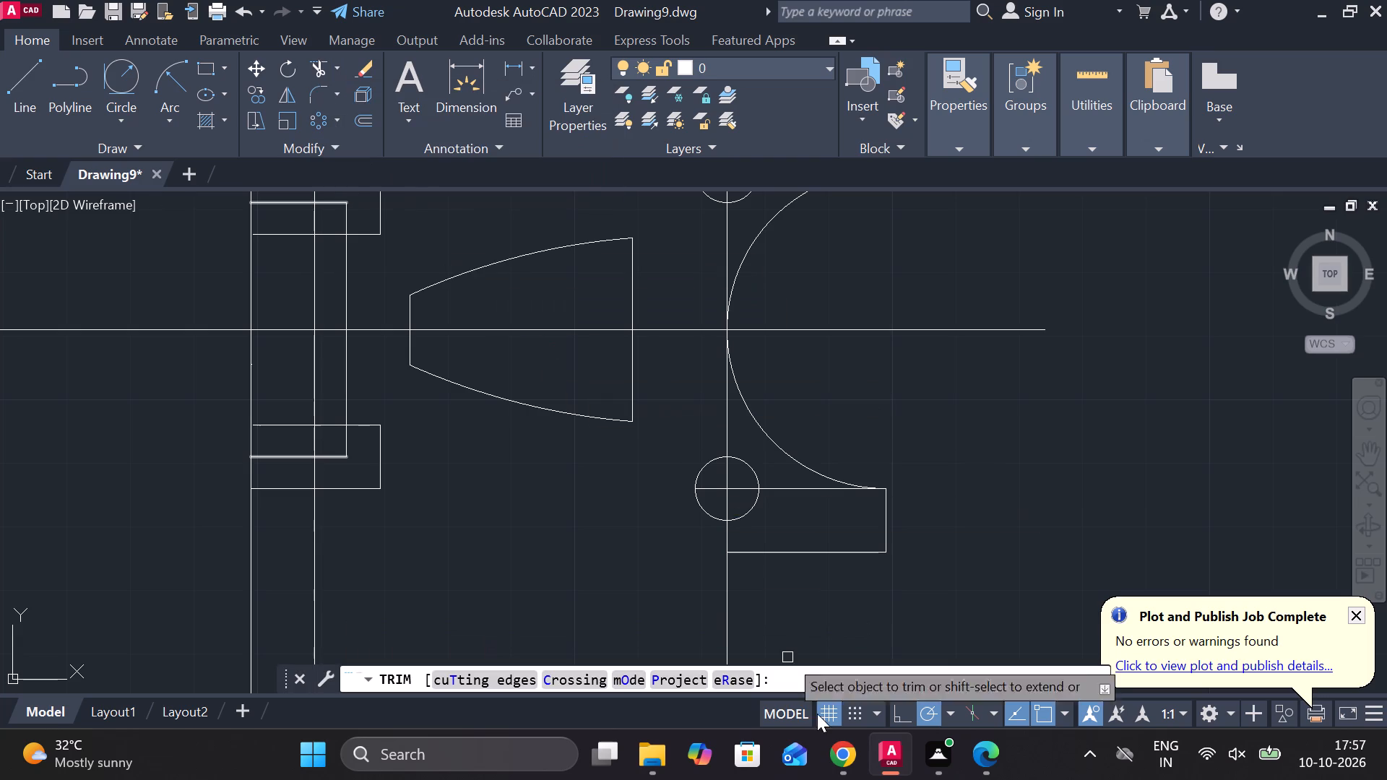
left_click(730, 591)
scroll(699, 507, "up", 1)
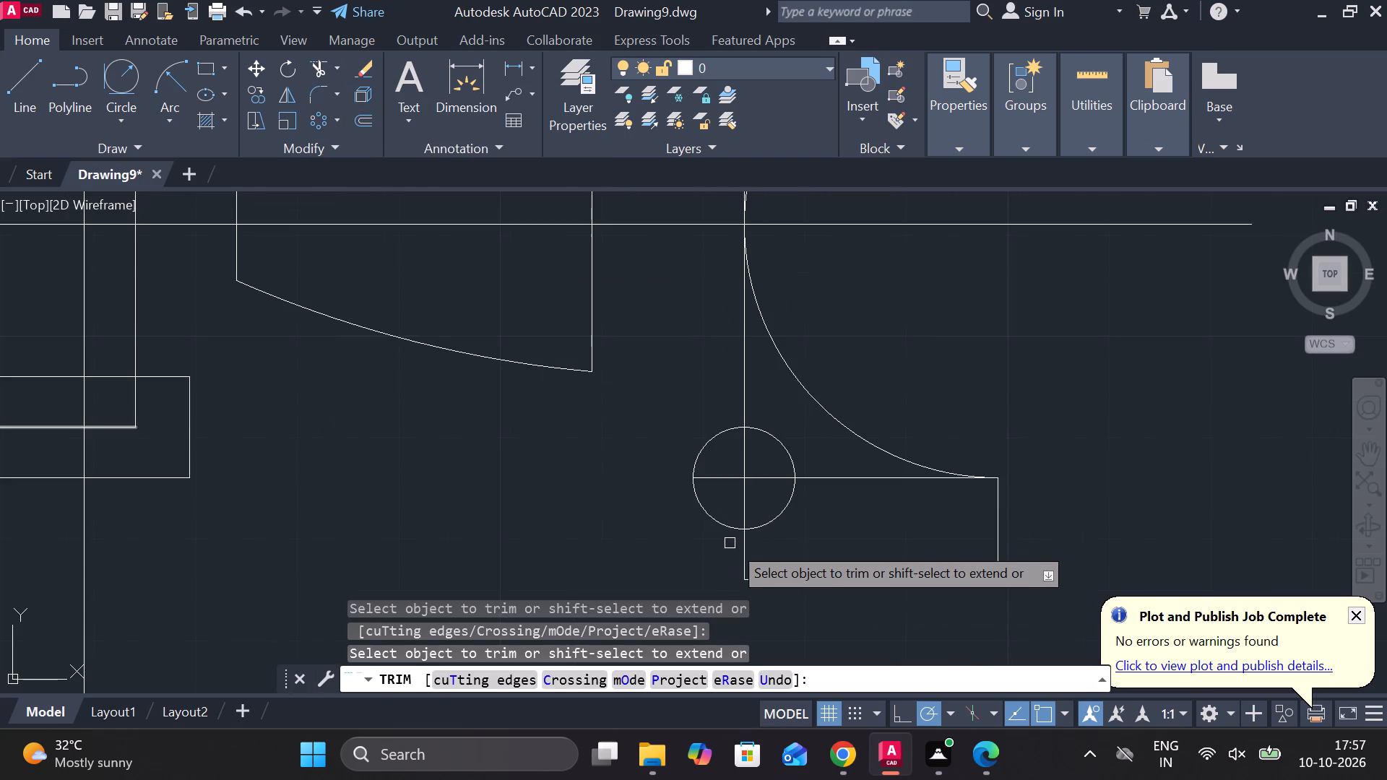
left_click(749, 557)
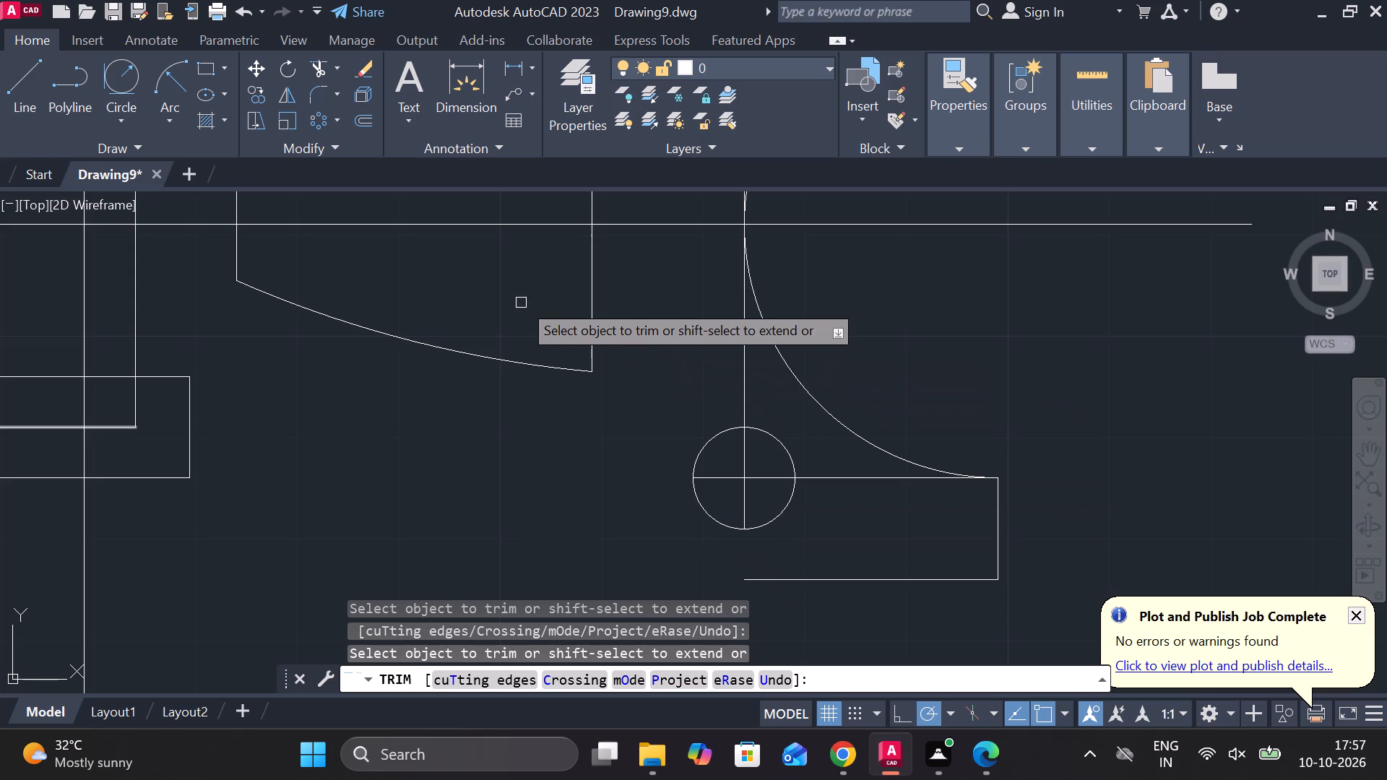
key("Escape")
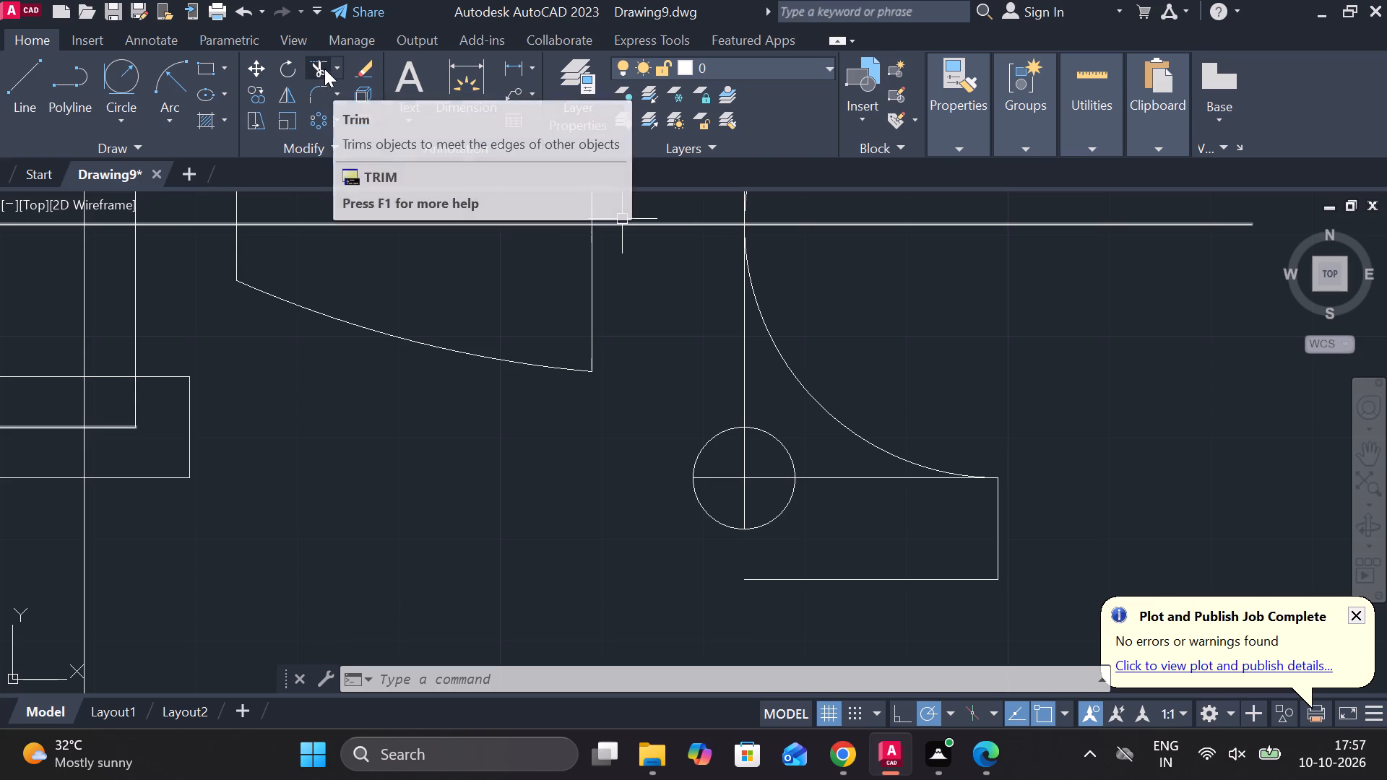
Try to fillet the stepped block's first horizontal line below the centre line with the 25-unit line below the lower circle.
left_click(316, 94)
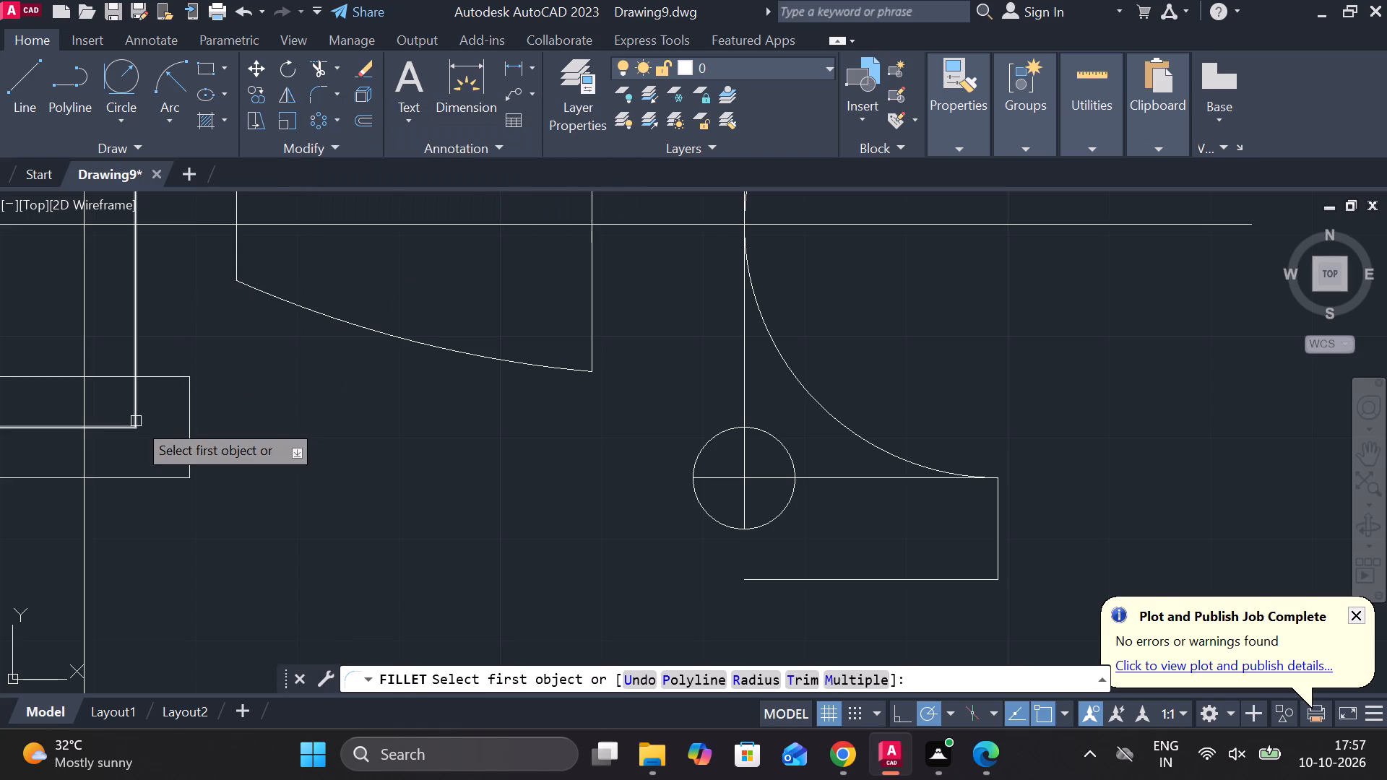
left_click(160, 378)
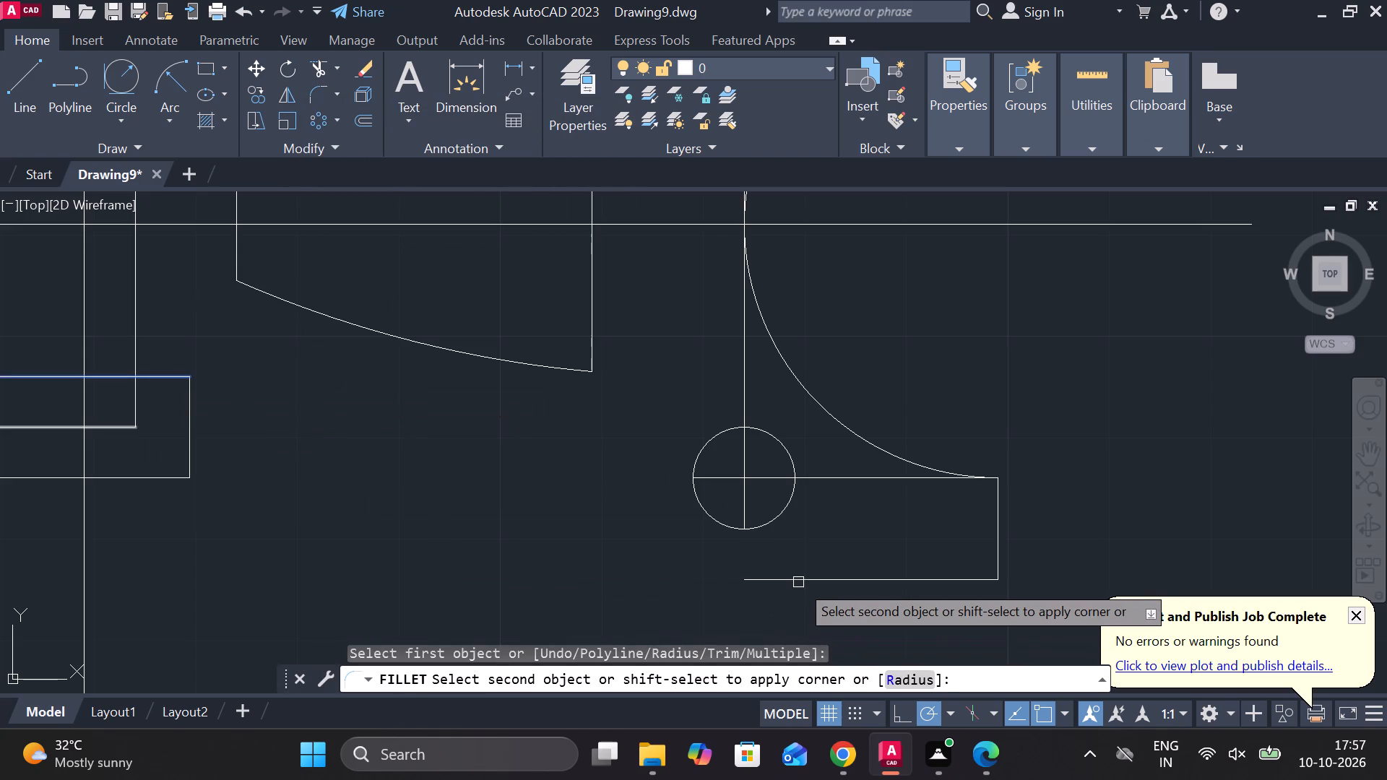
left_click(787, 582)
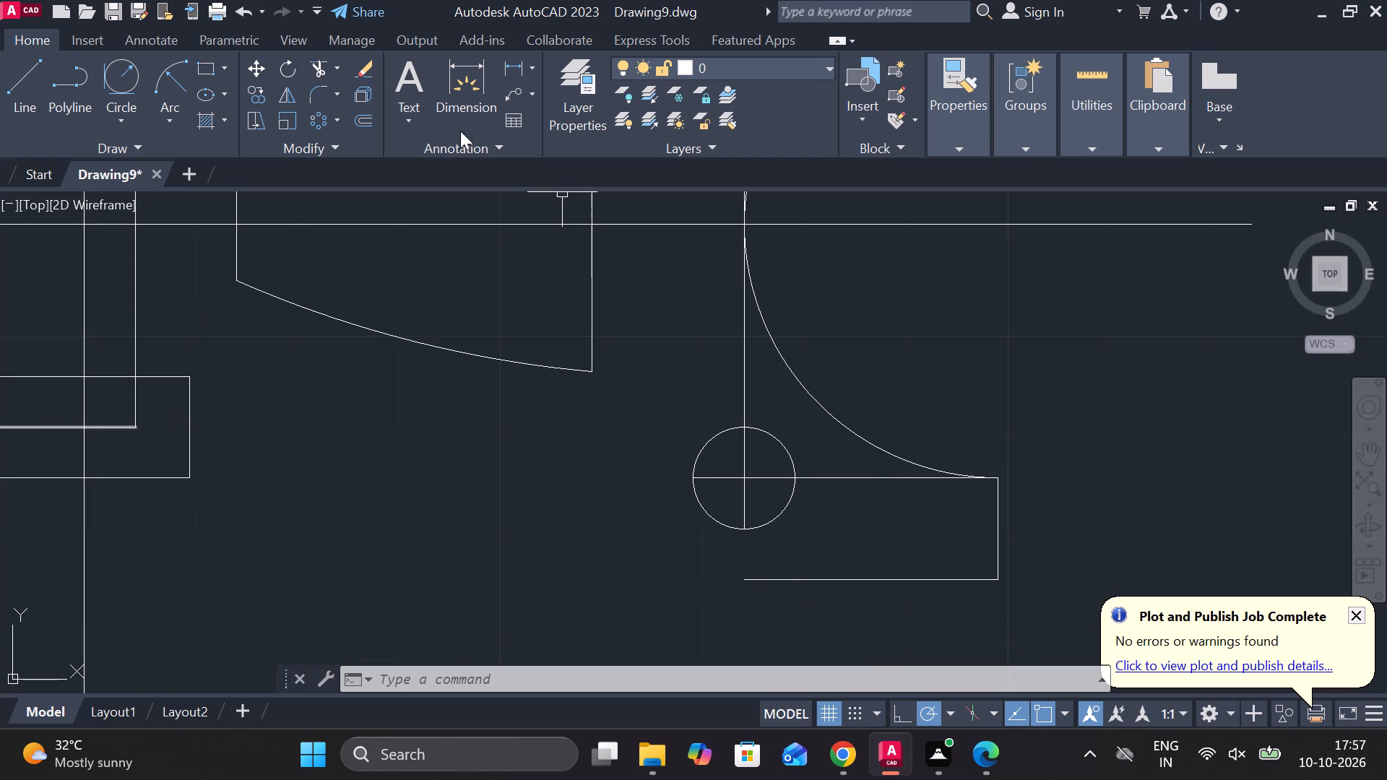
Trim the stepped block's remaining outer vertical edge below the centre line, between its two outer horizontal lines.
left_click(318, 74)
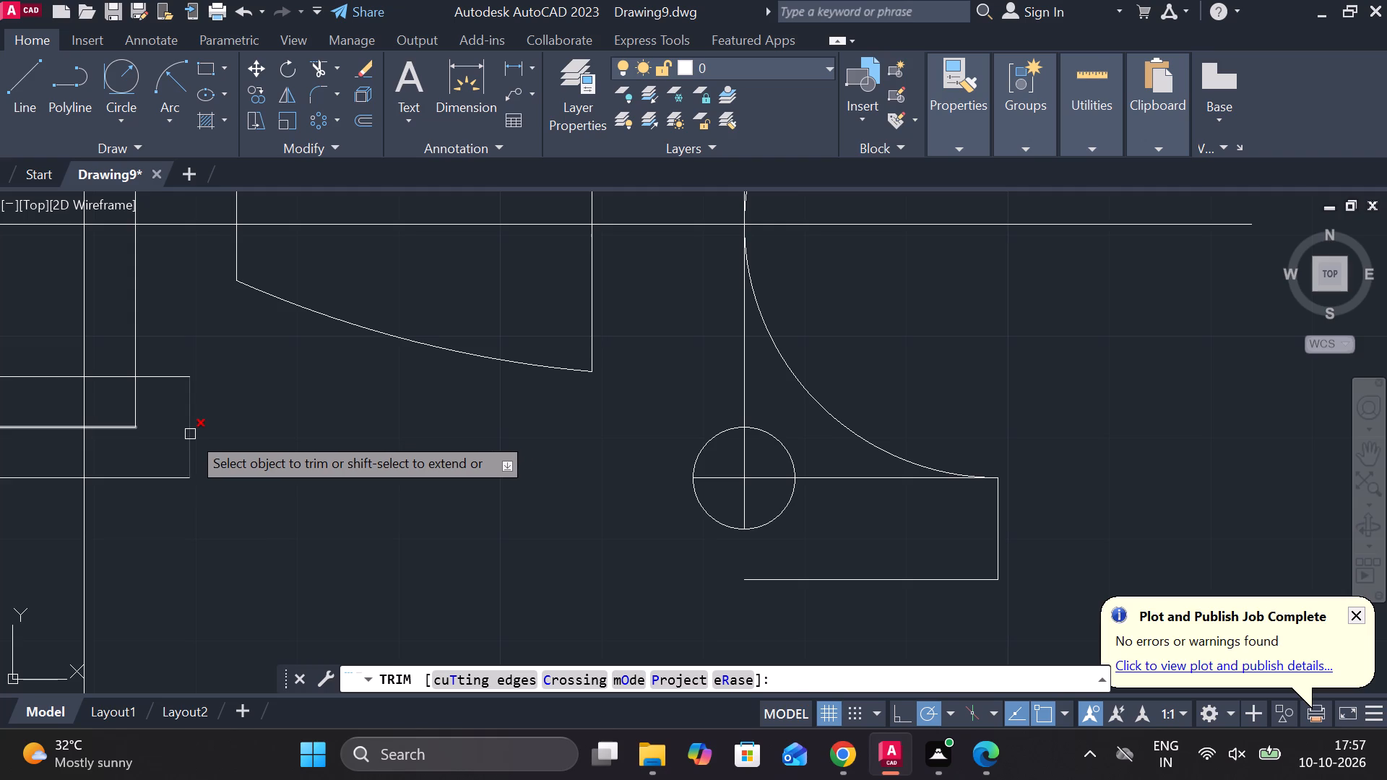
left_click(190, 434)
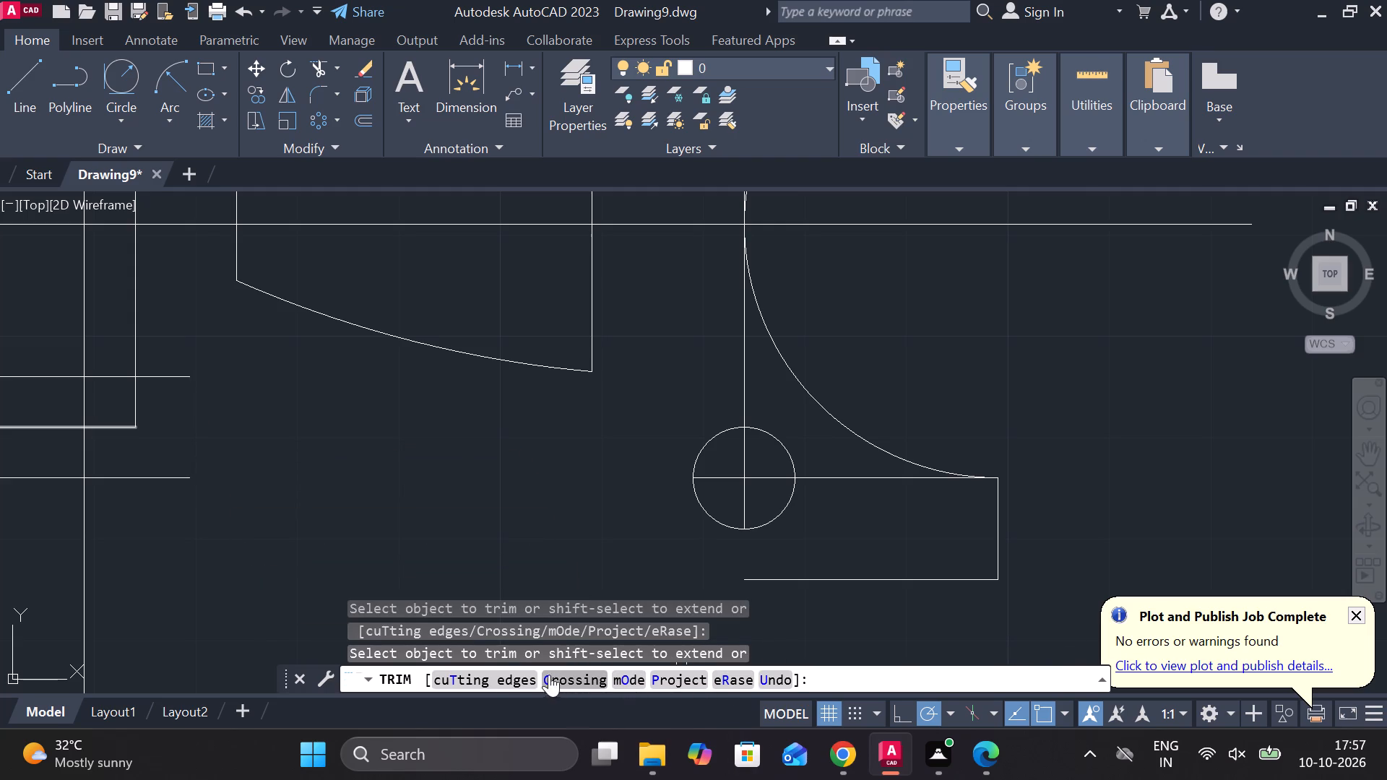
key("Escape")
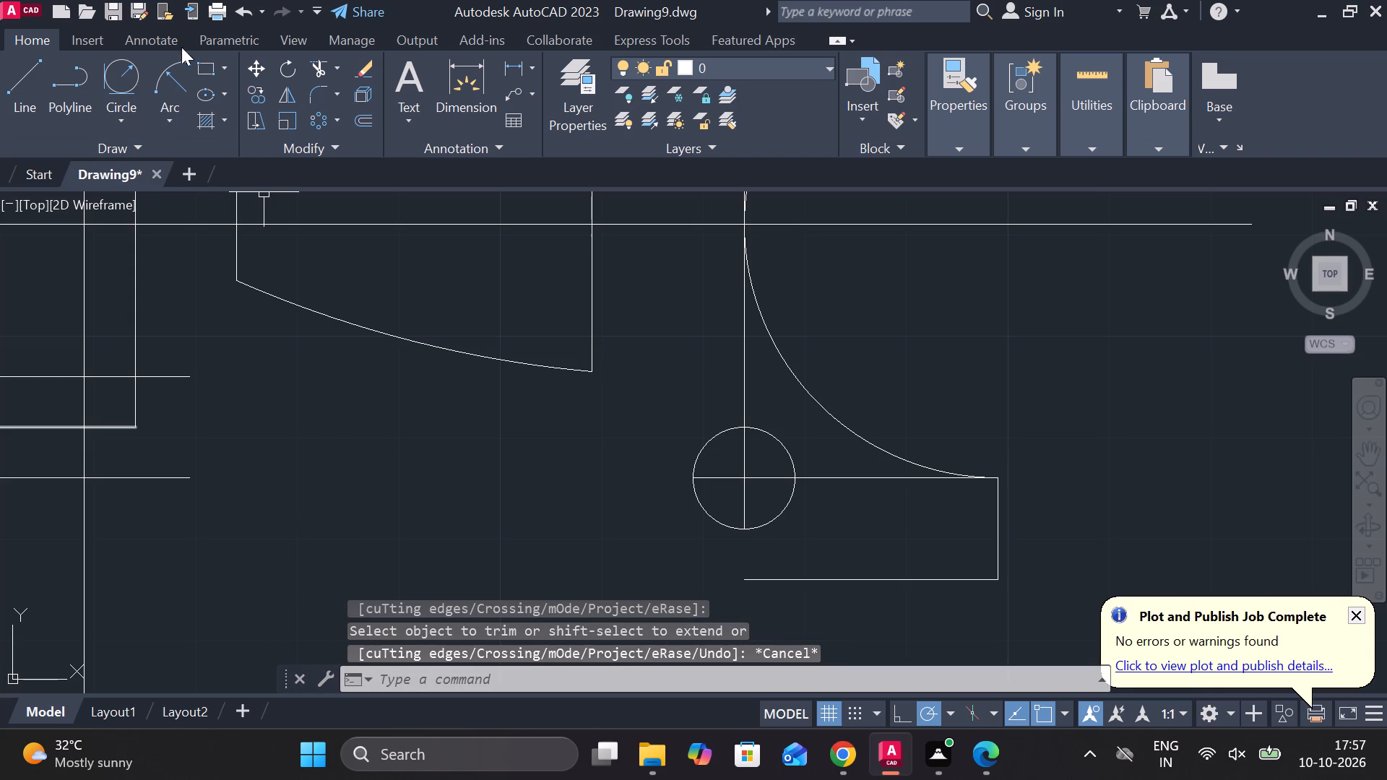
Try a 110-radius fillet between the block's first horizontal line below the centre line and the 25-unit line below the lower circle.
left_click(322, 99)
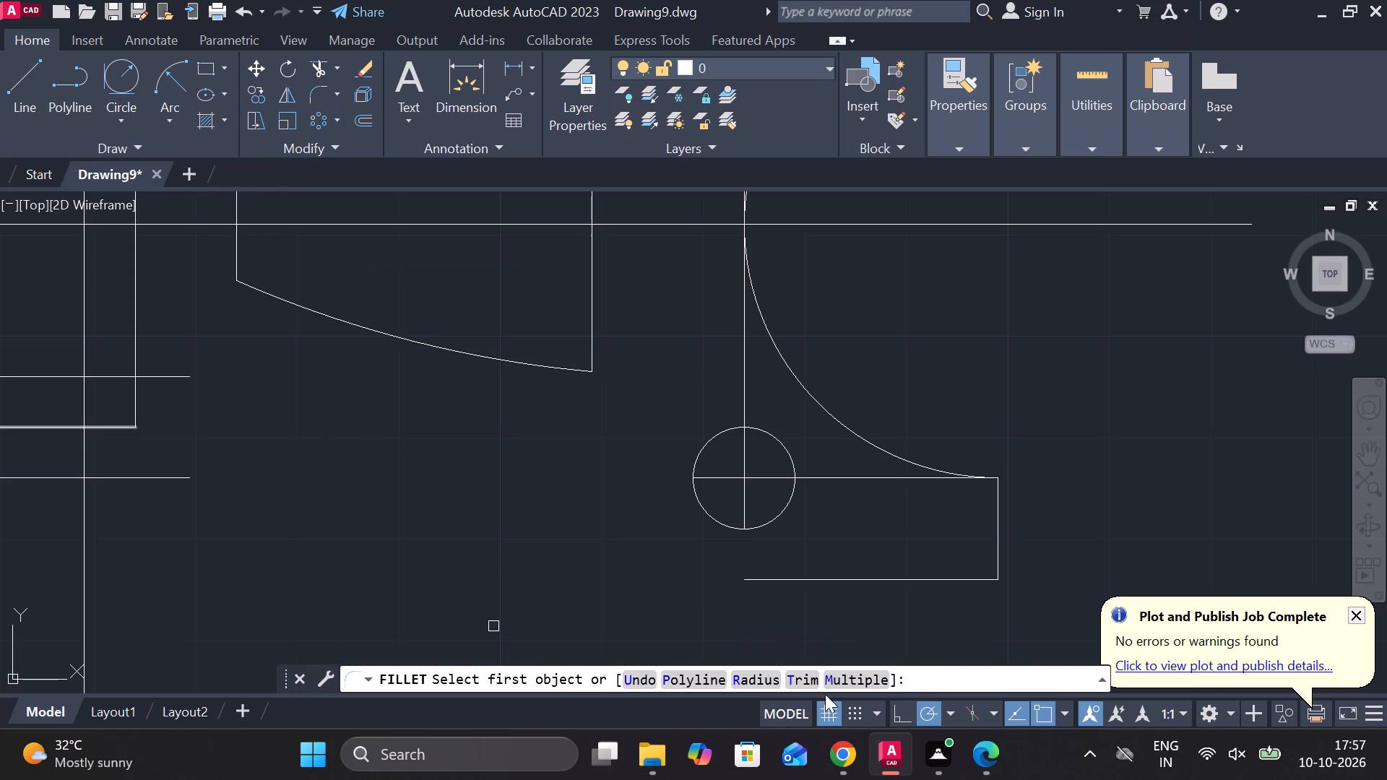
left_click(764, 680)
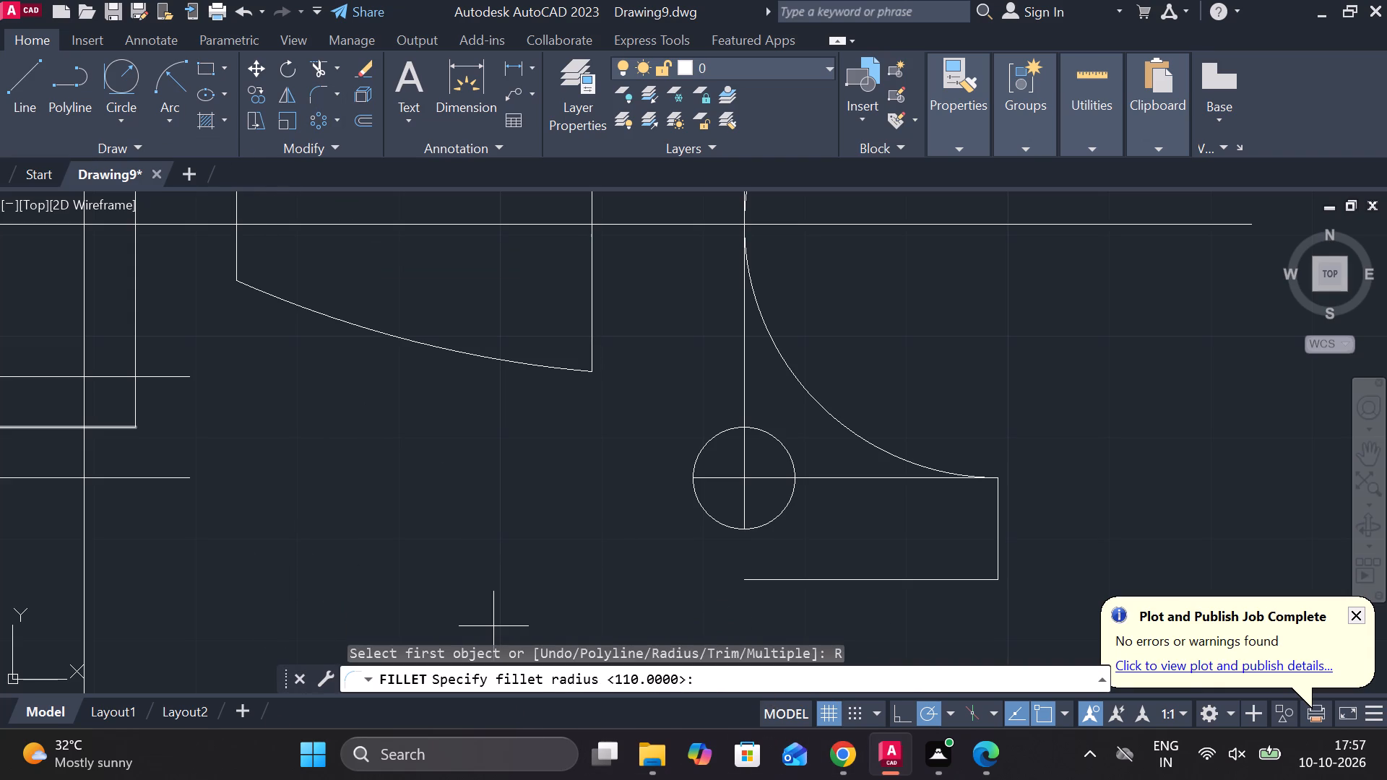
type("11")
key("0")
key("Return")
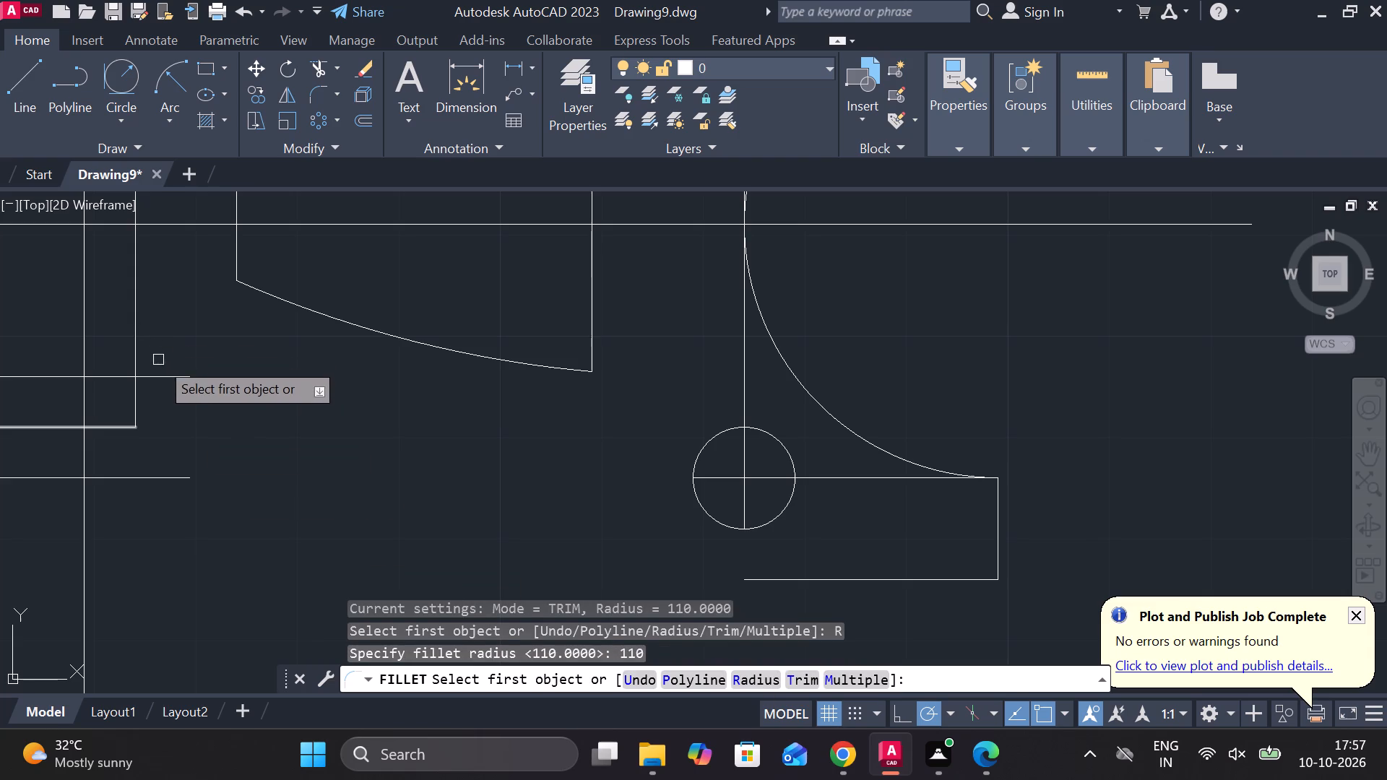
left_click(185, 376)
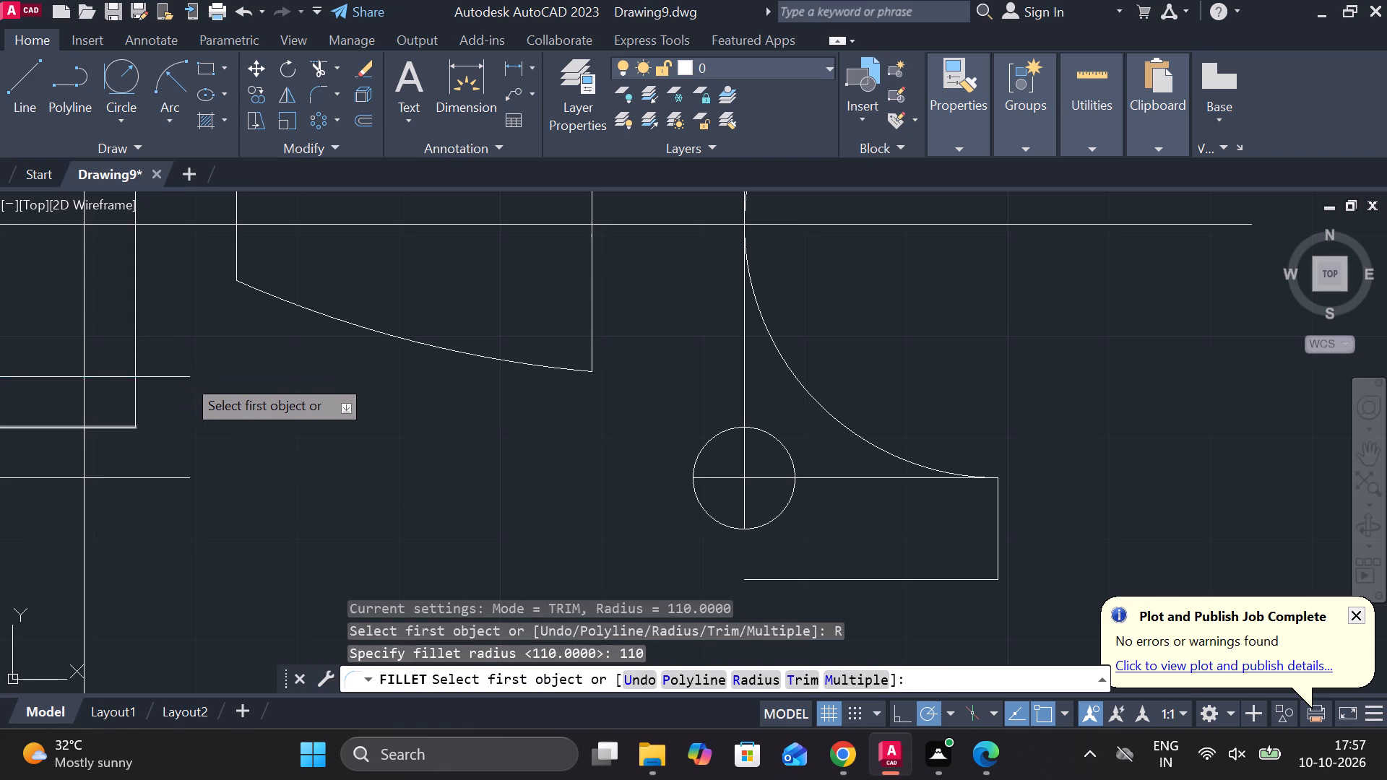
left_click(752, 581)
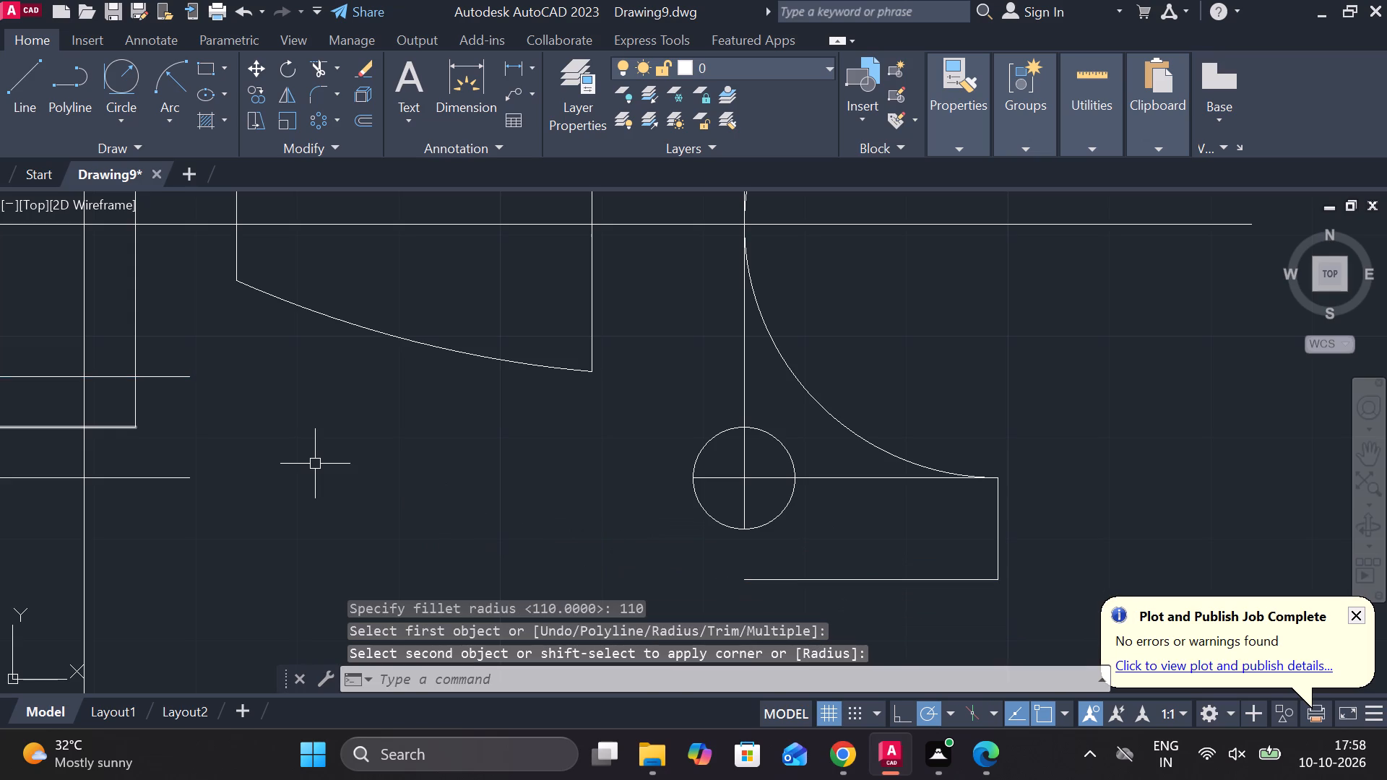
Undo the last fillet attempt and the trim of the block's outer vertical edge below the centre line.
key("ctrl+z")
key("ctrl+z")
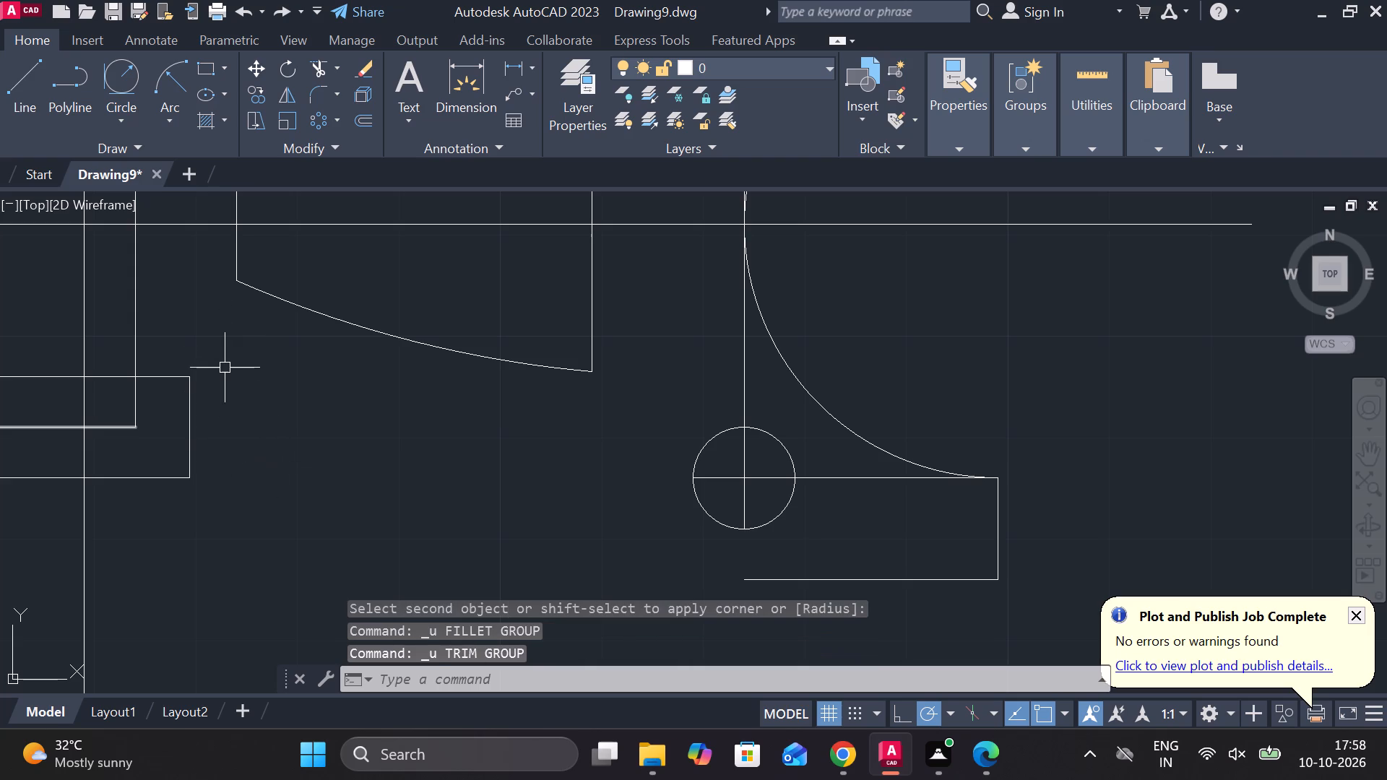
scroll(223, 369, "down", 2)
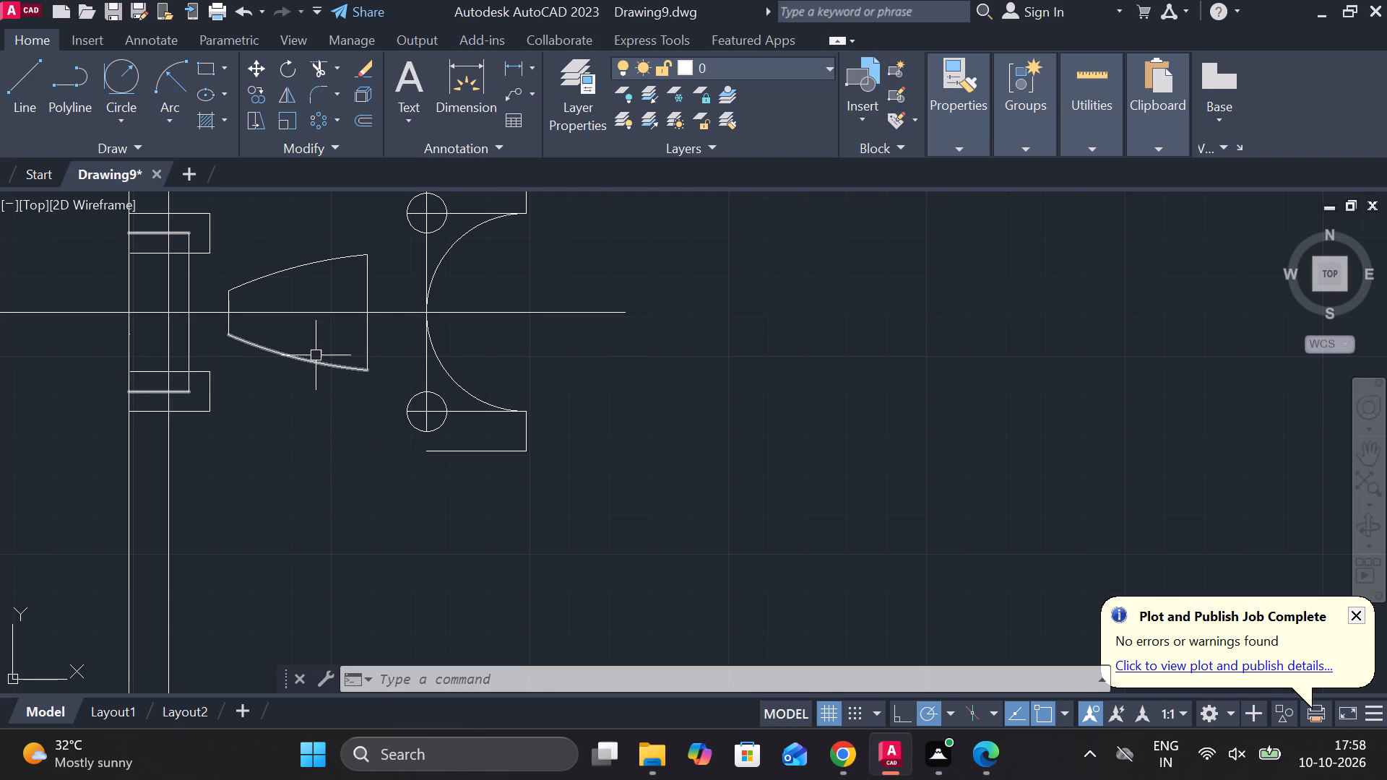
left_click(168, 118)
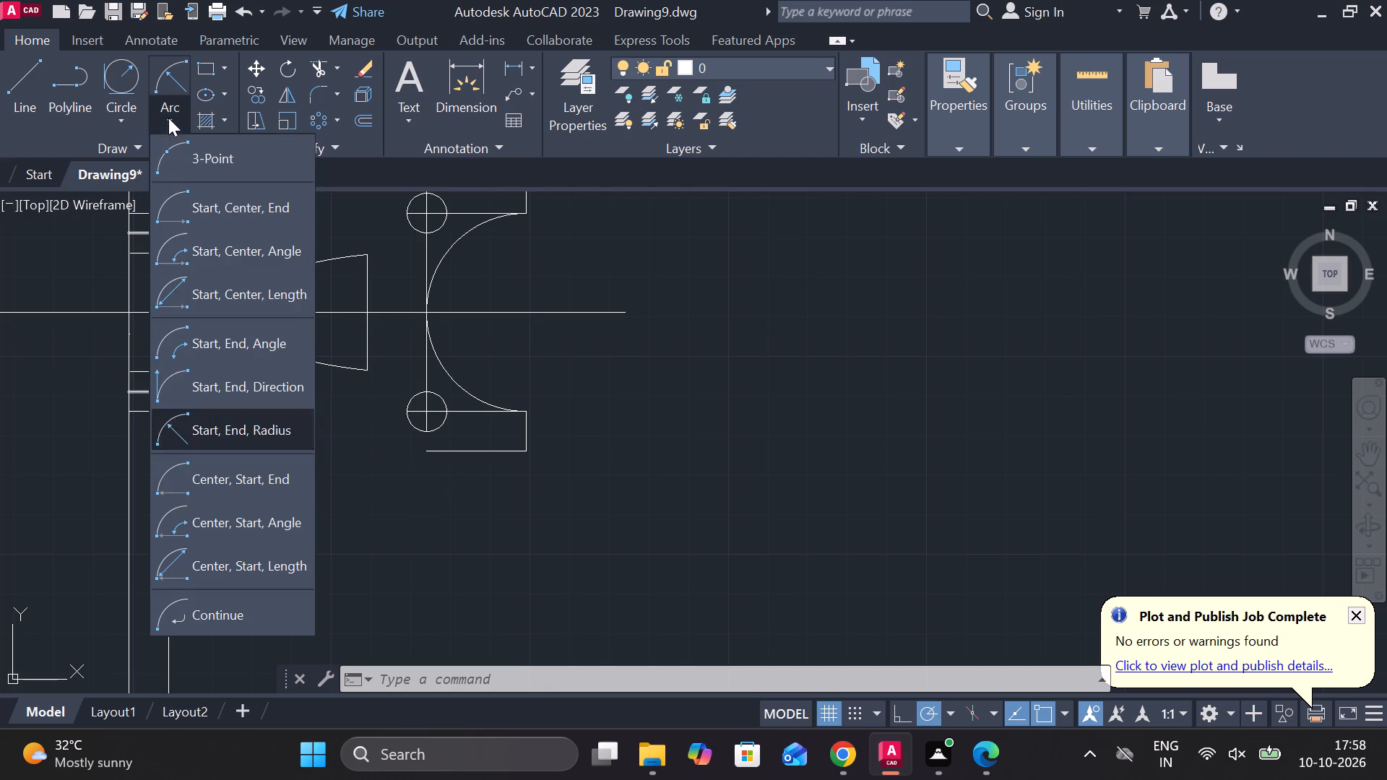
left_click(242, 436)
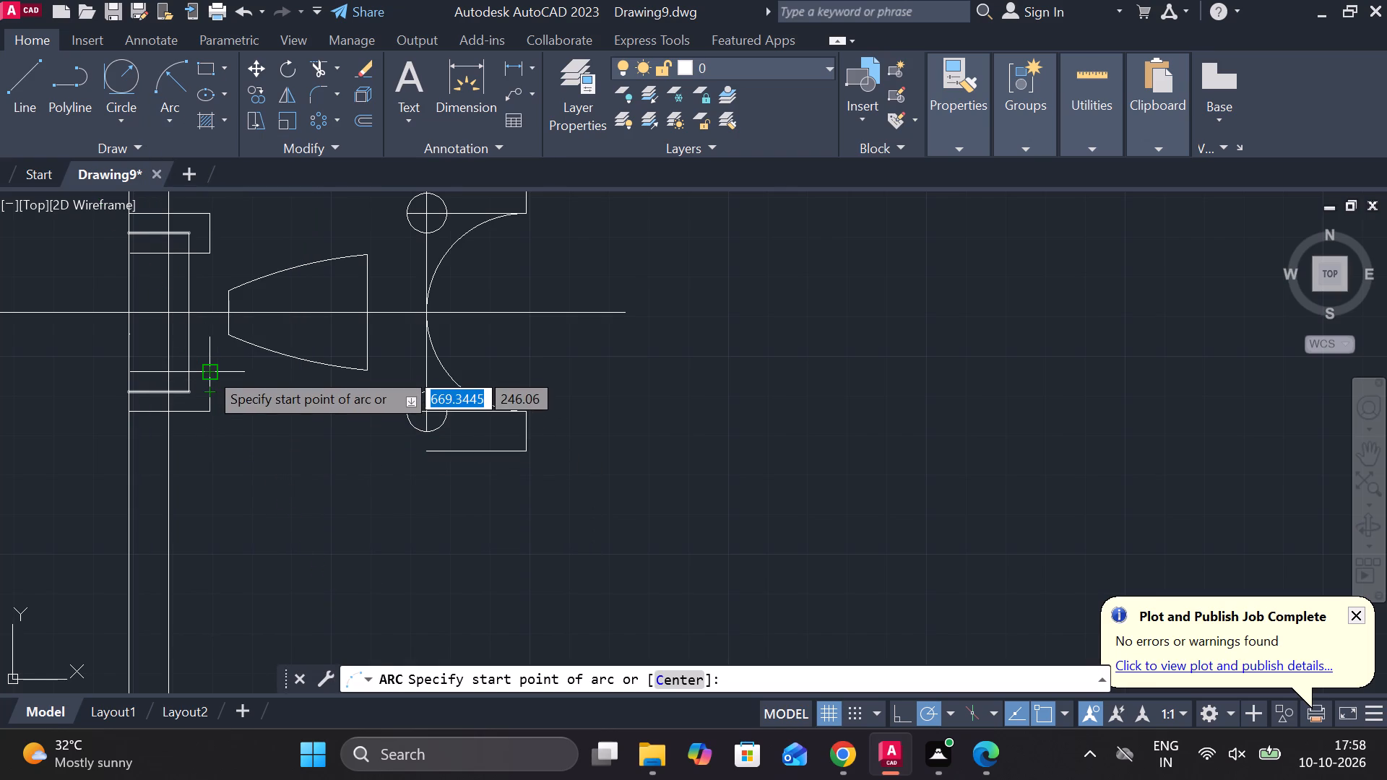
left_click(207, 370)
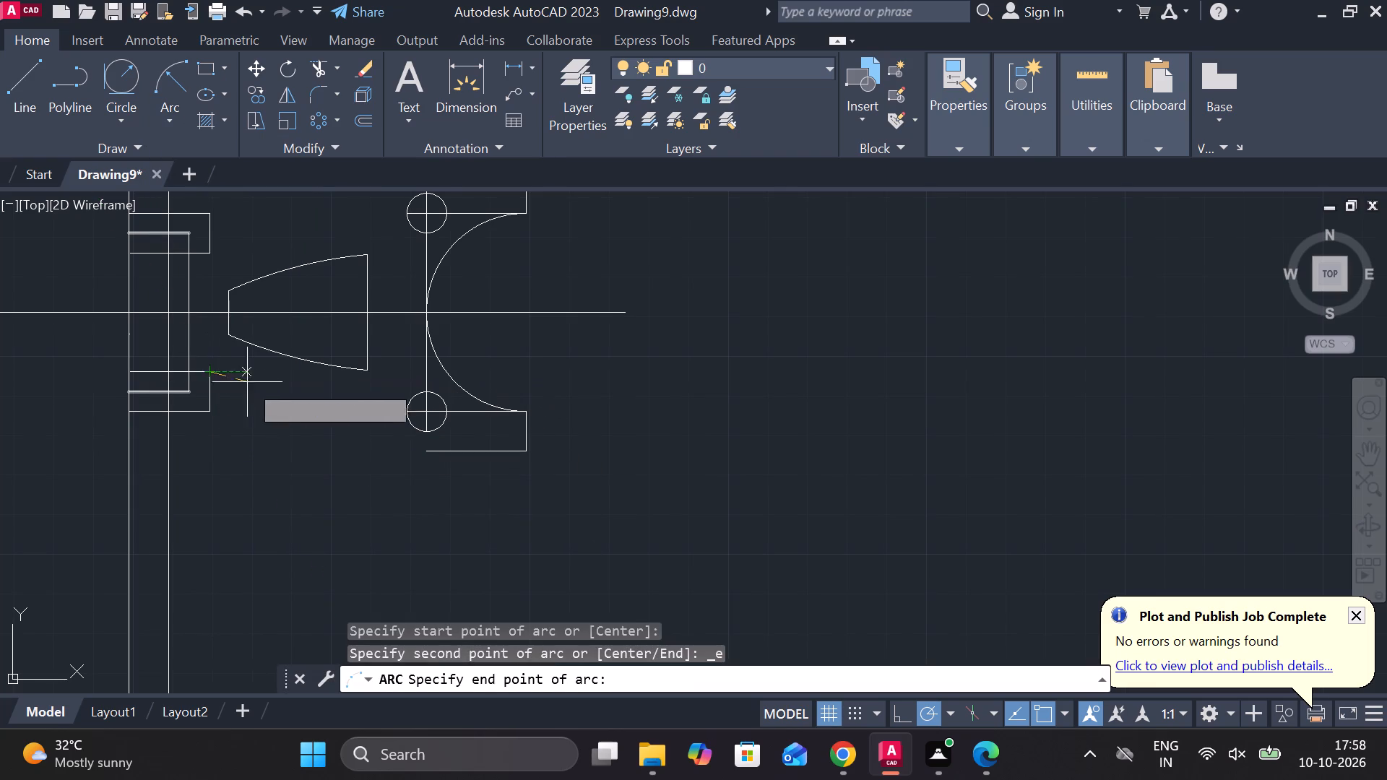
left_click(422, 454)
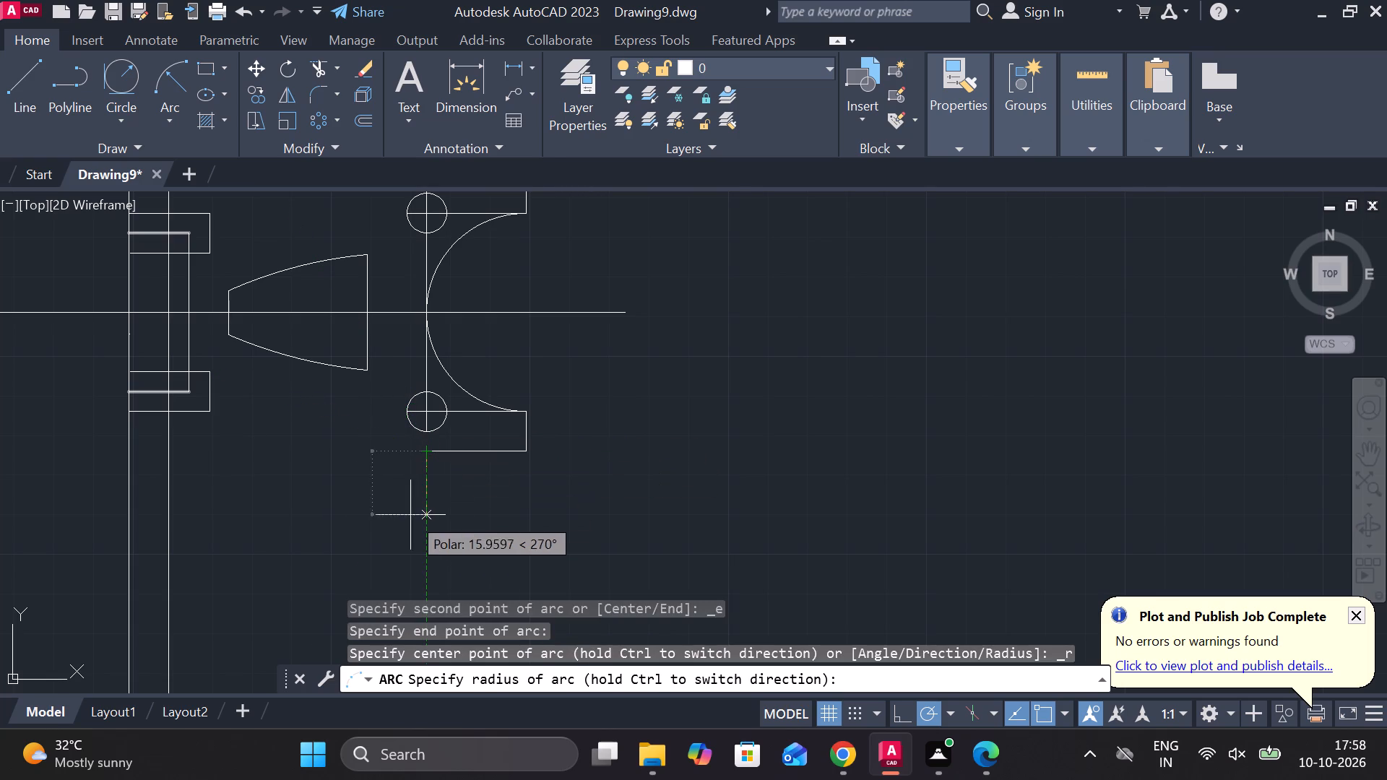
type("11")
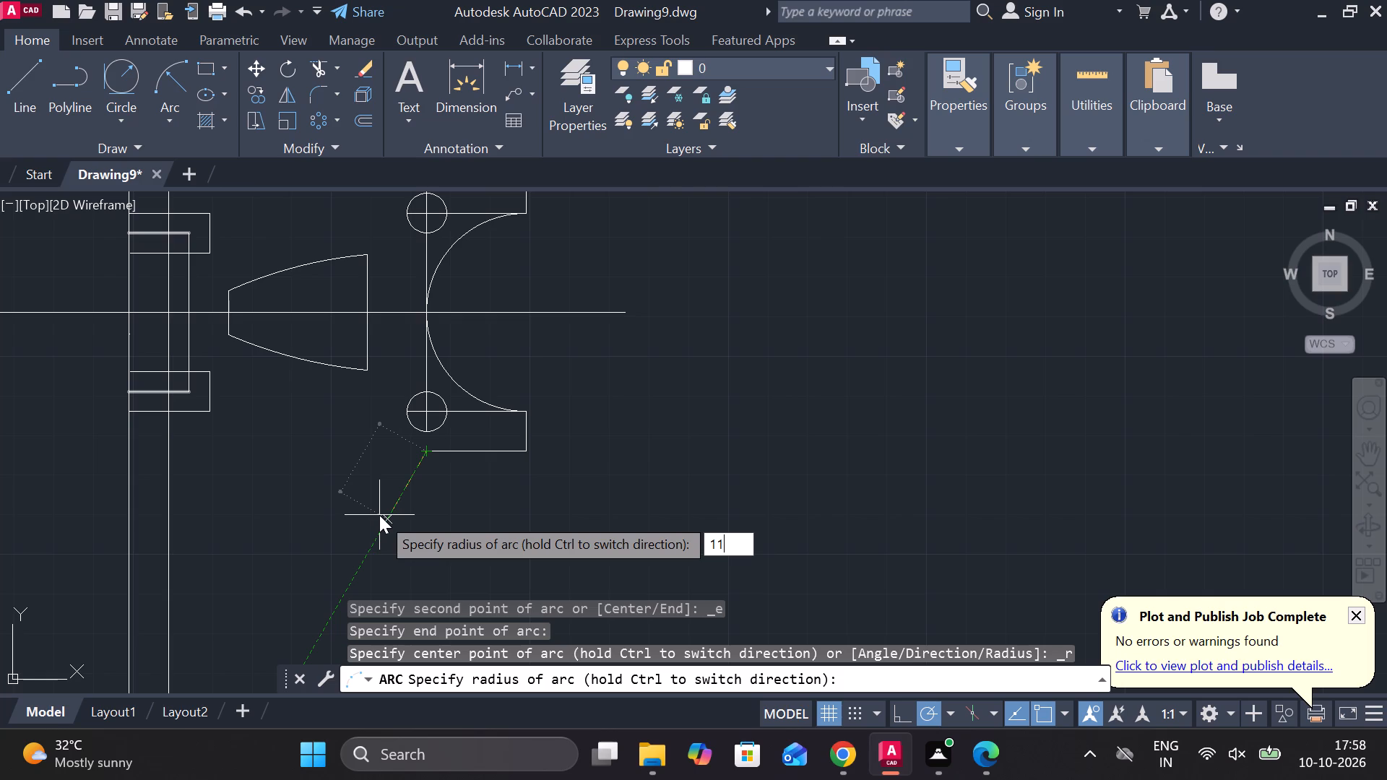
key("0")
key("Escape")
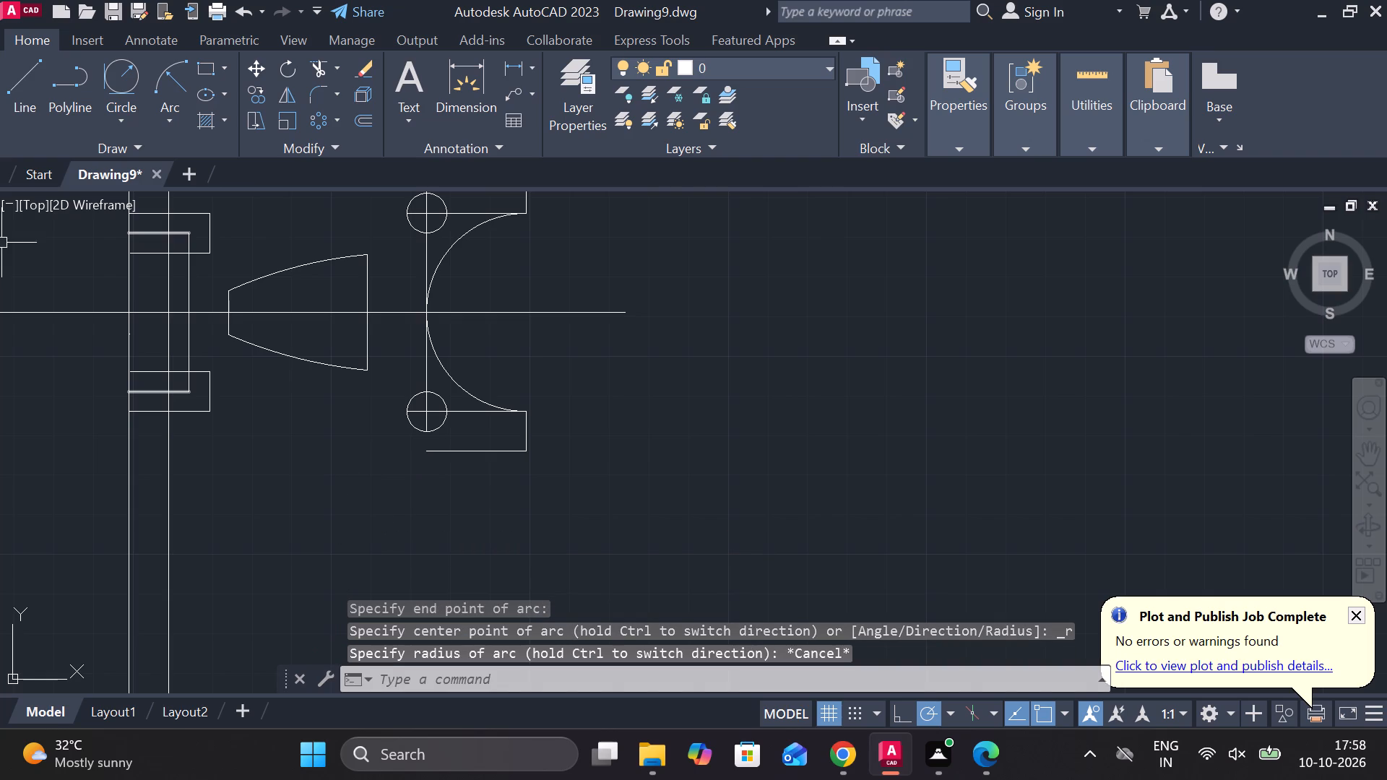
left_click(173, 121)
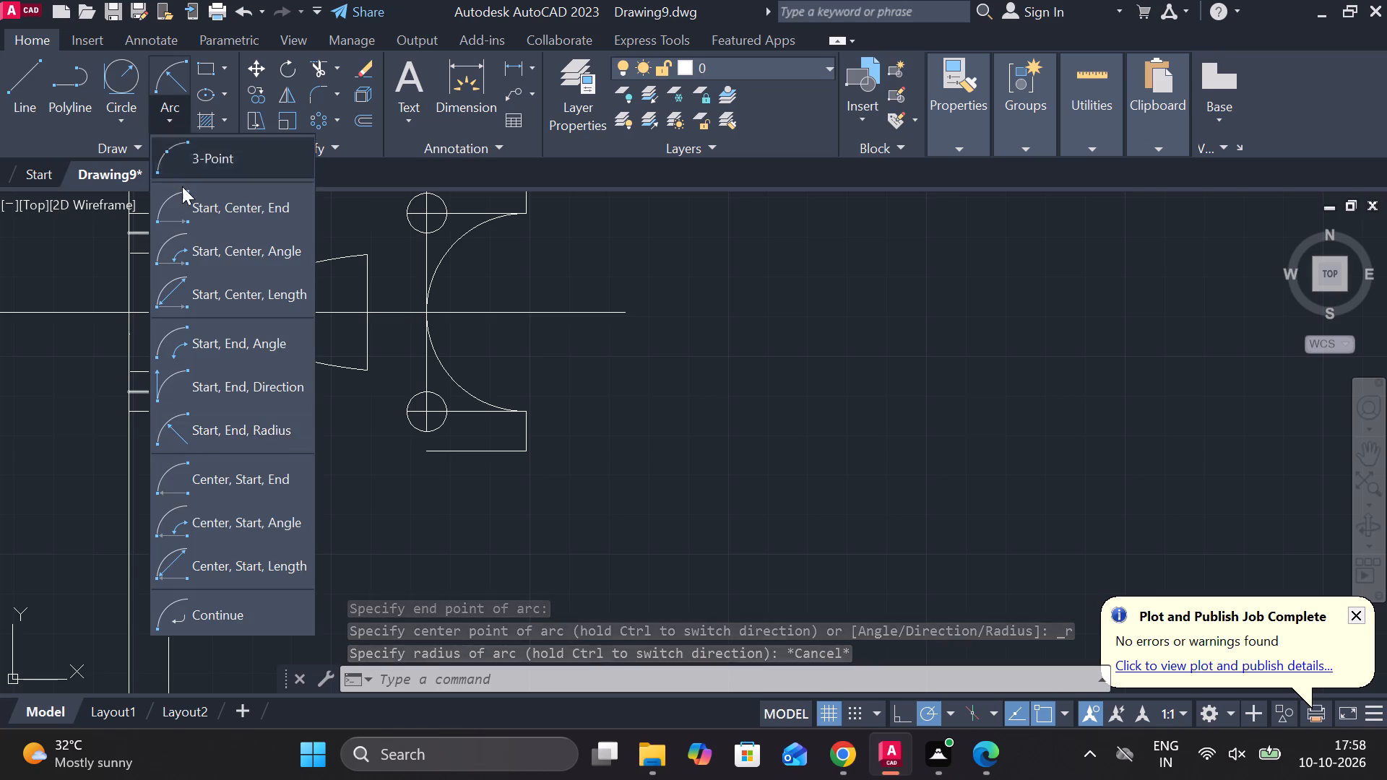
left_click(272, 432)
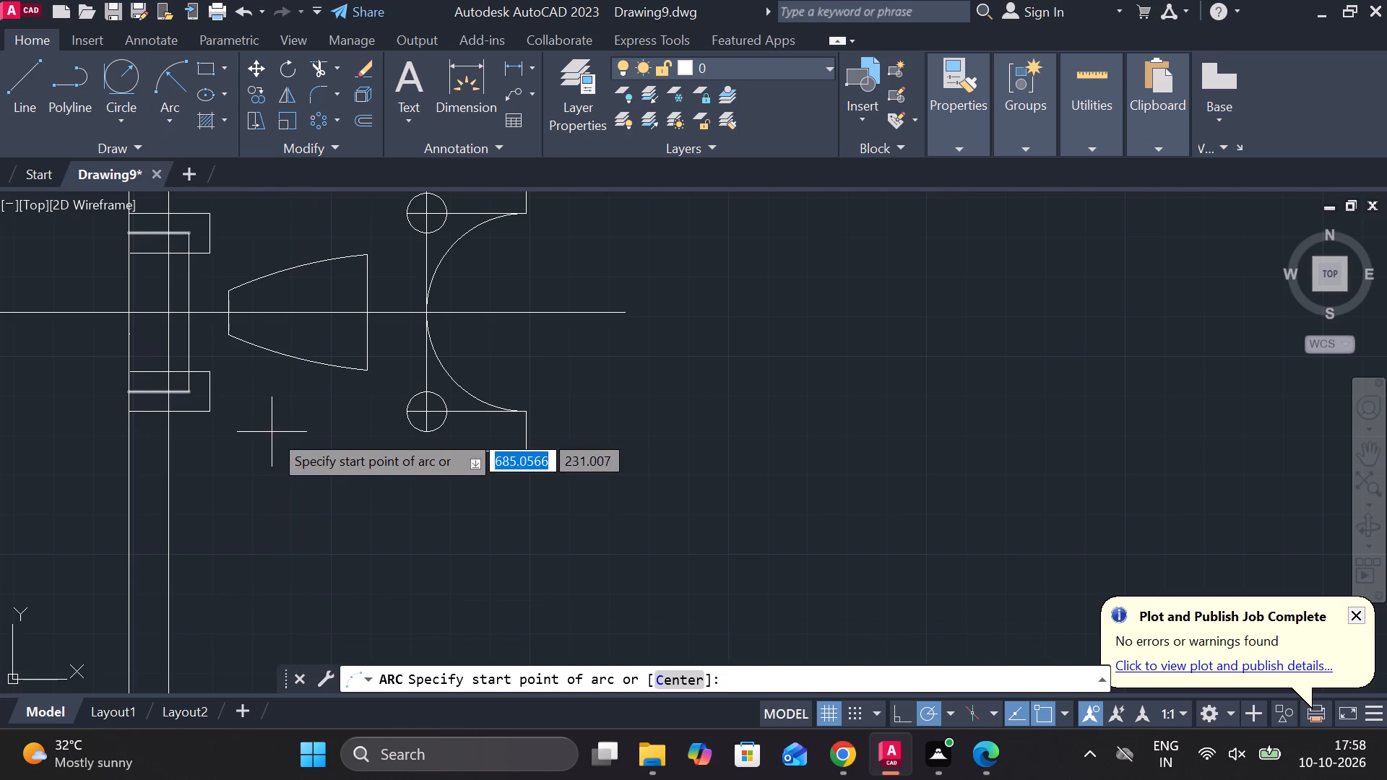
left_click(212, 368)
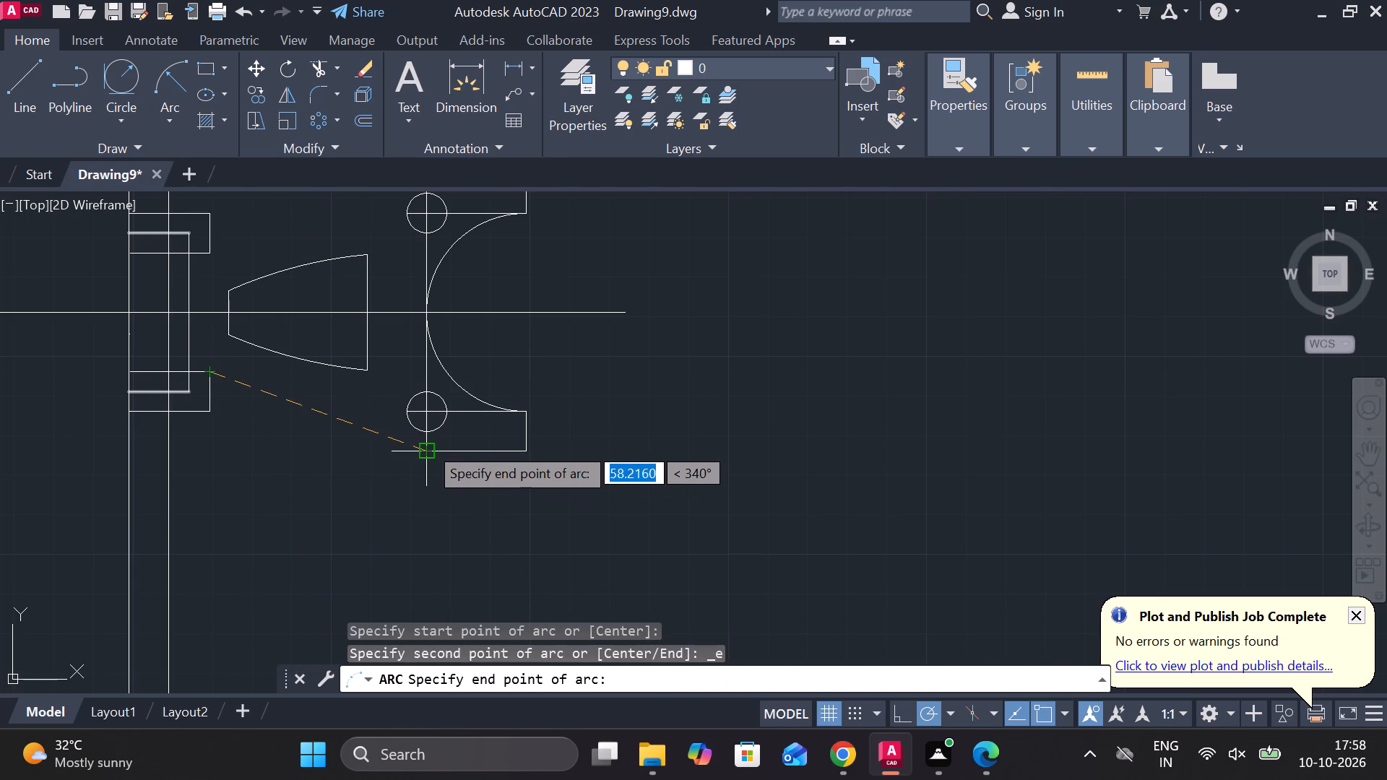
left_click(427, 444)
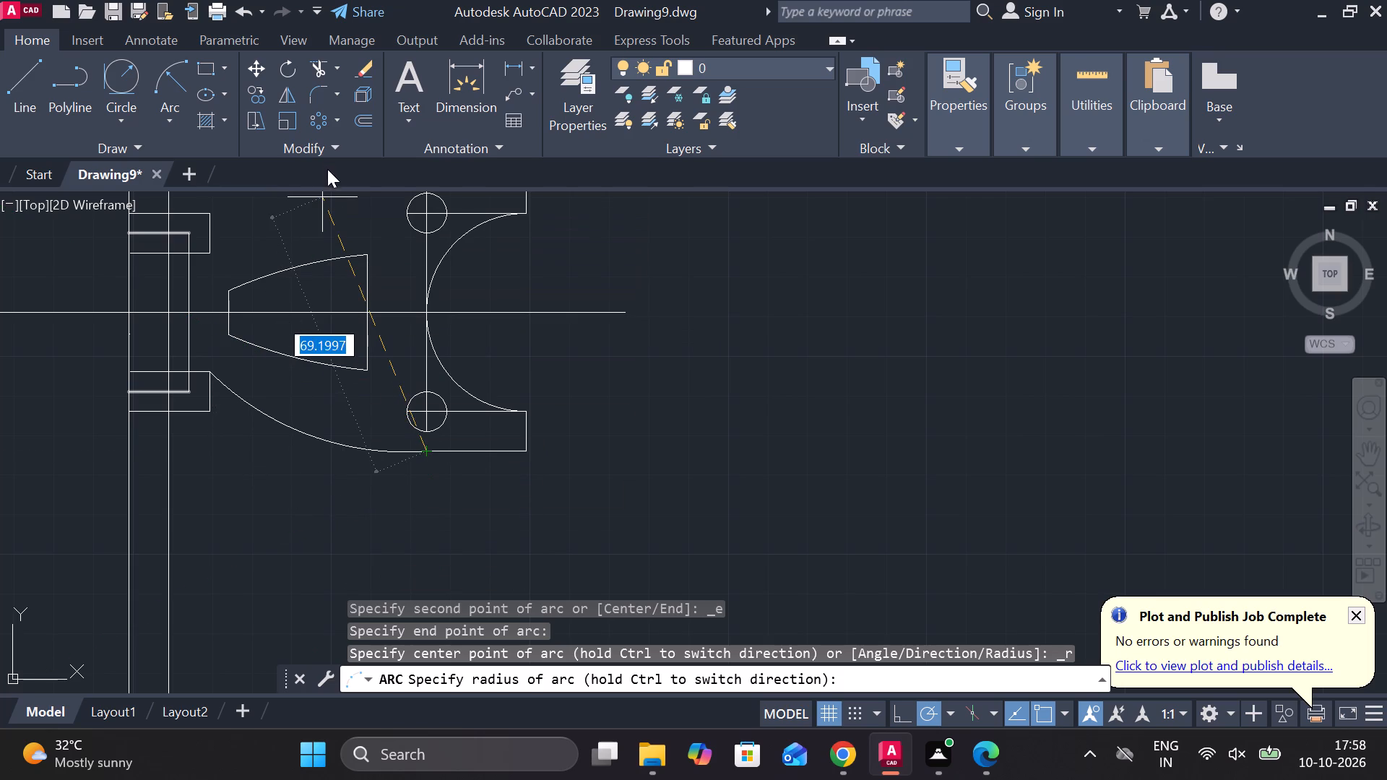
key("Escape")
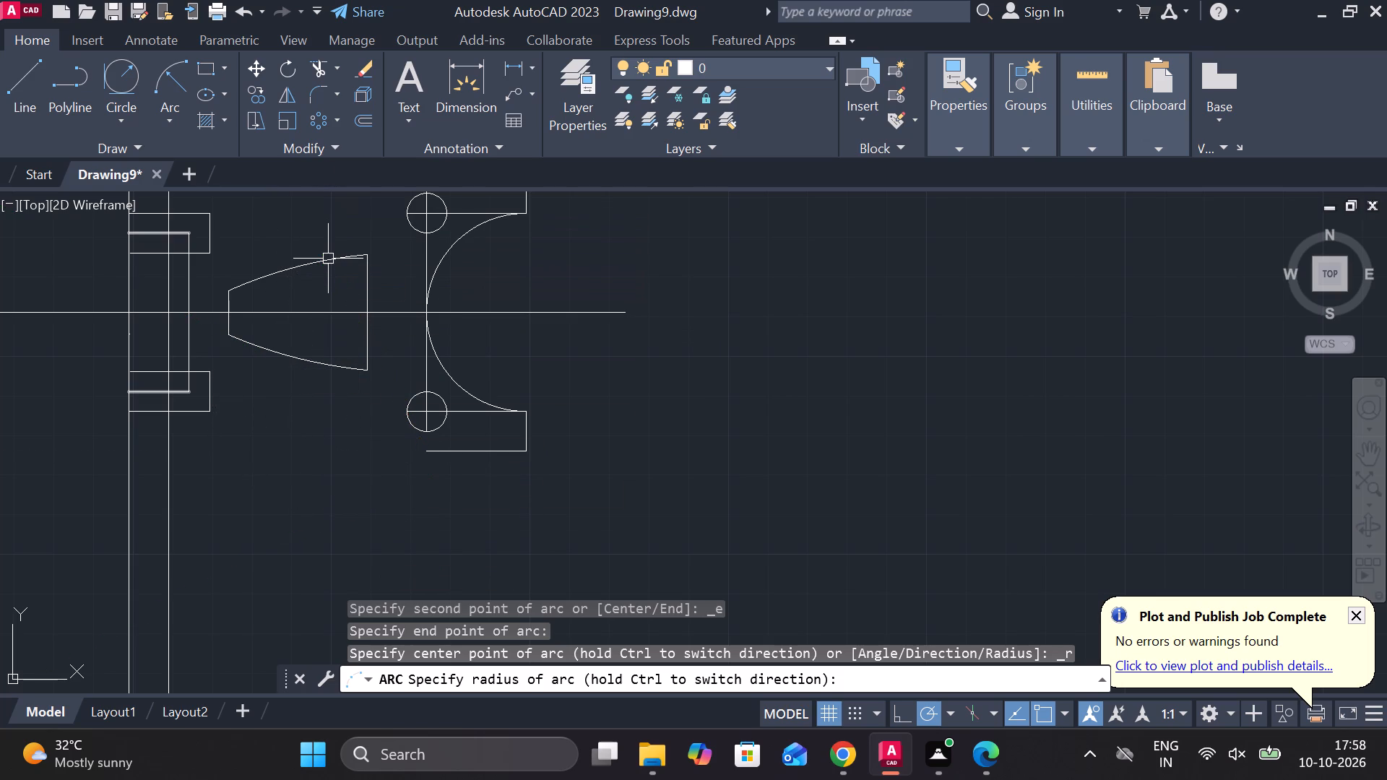
Draw a start-end-radius arc of radius 110 from the free end of the line below the lower circle to the block's nearest outer corner.
left_click(173, 123)
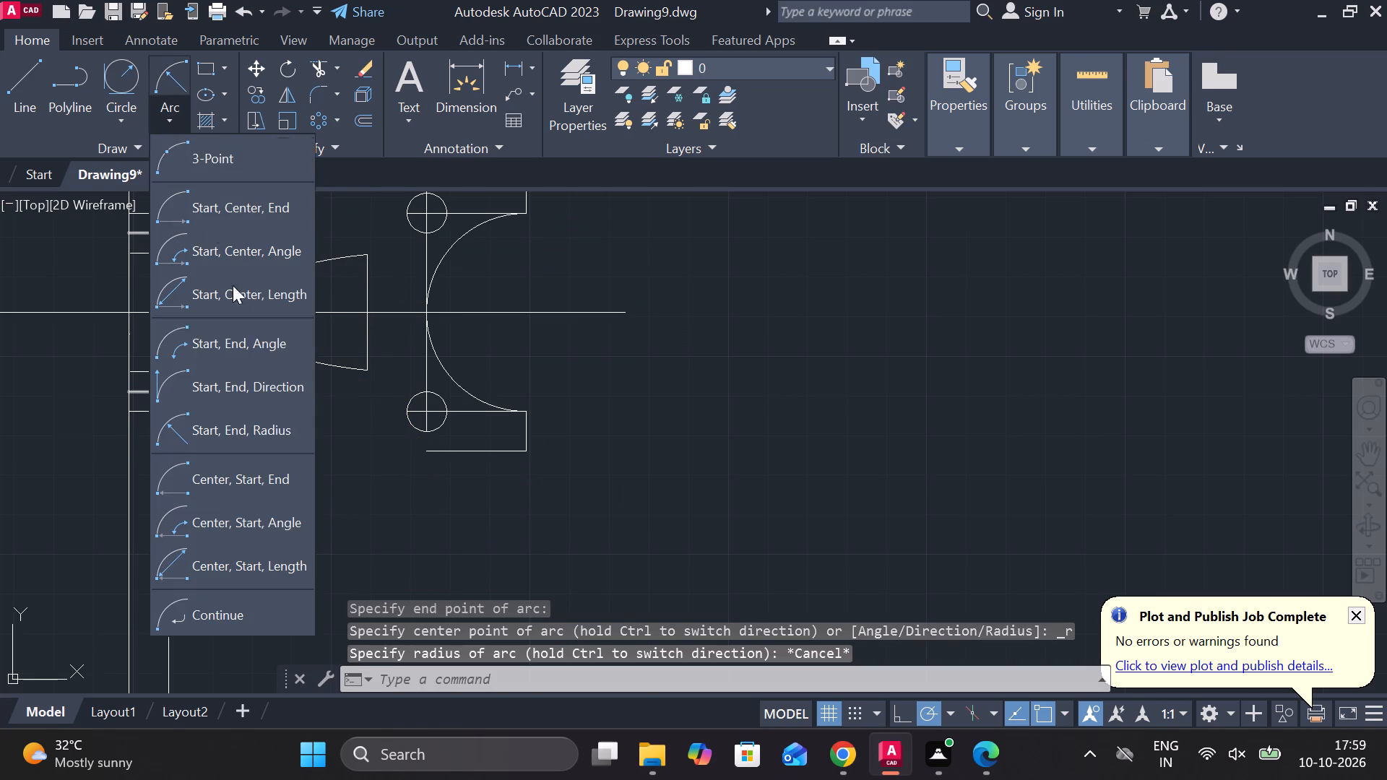
left_click(266, 447)
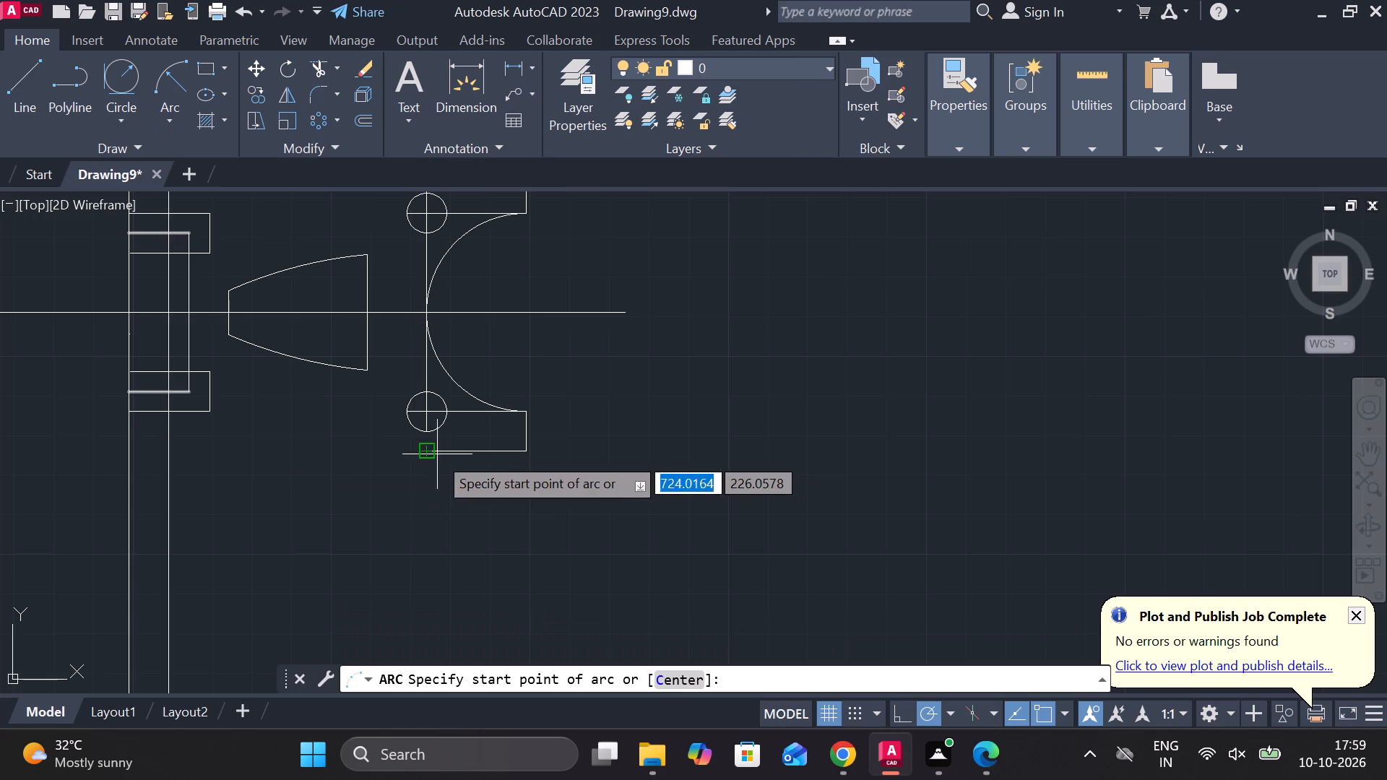
left_click(428, 454)
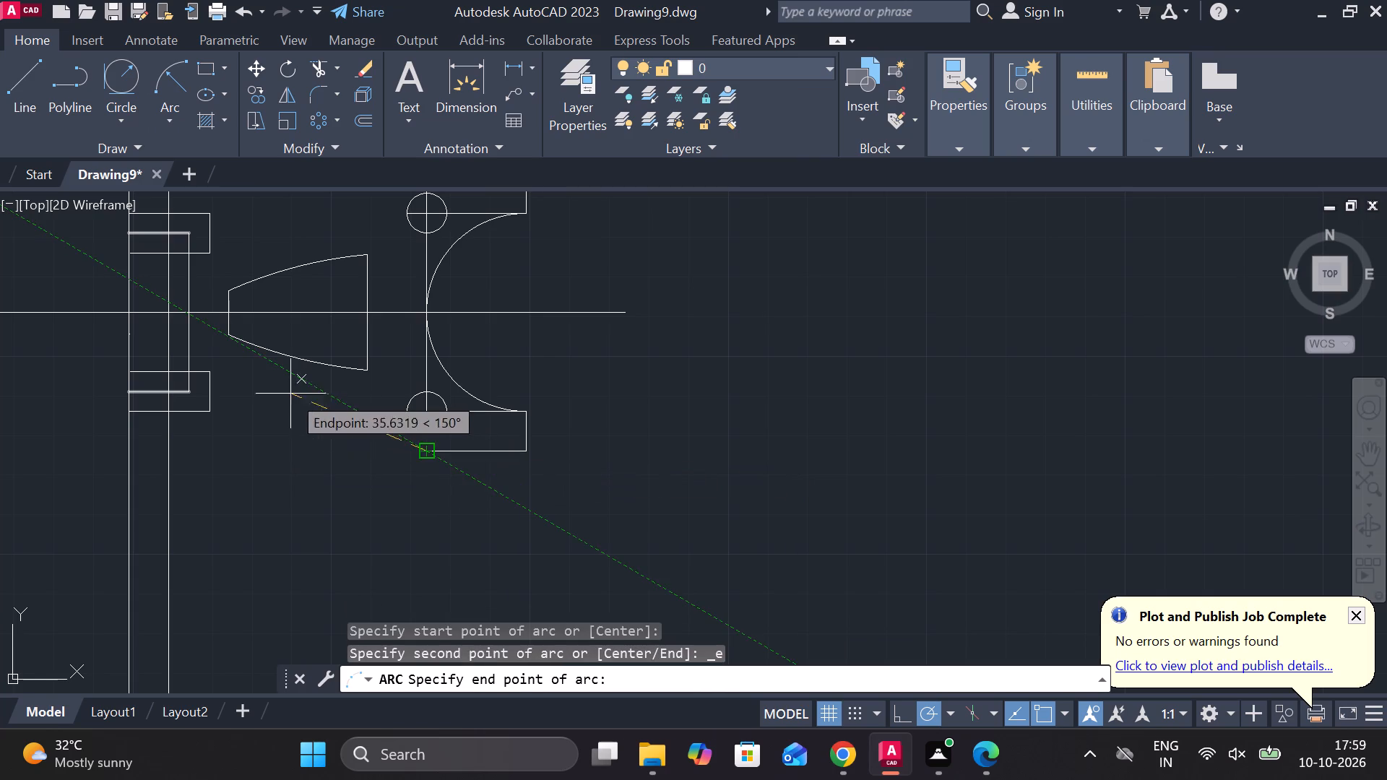
left_click(209, 374)
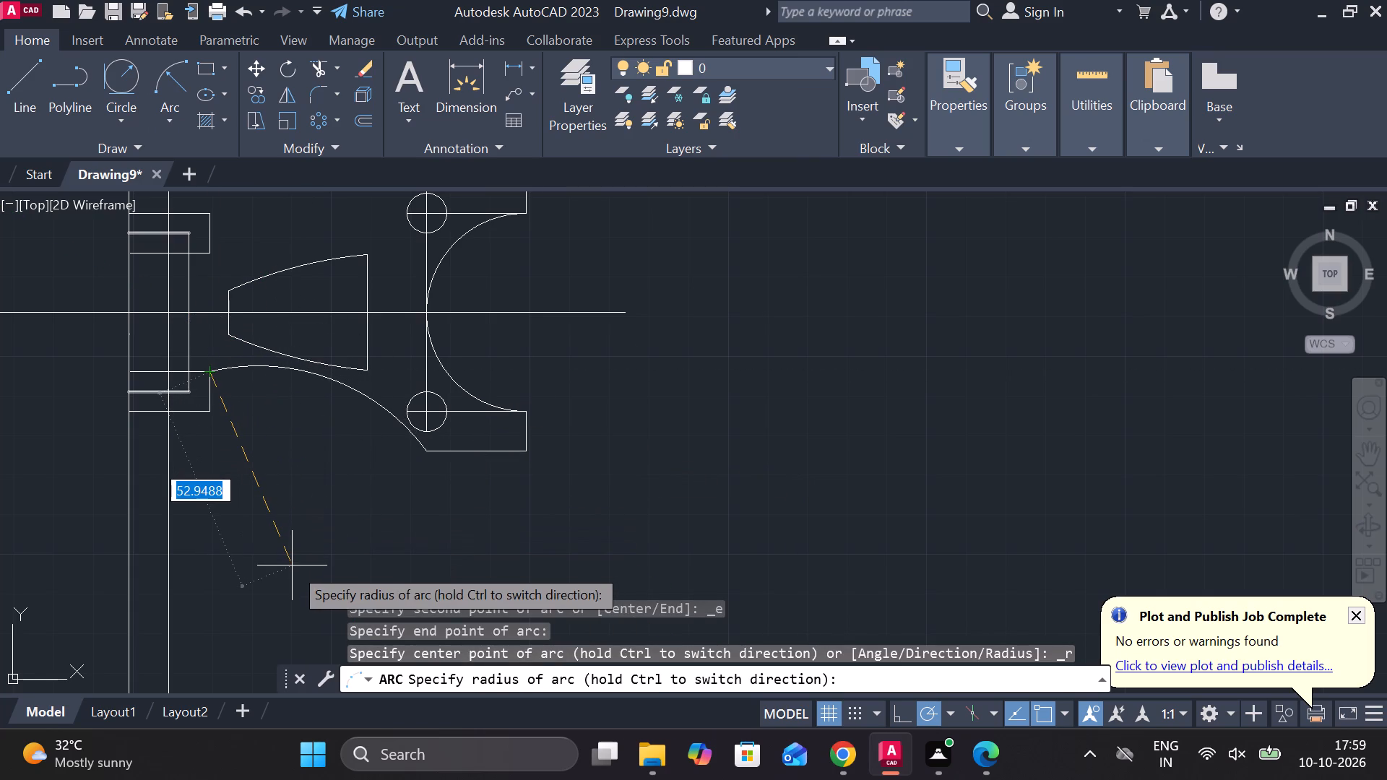
type("11")
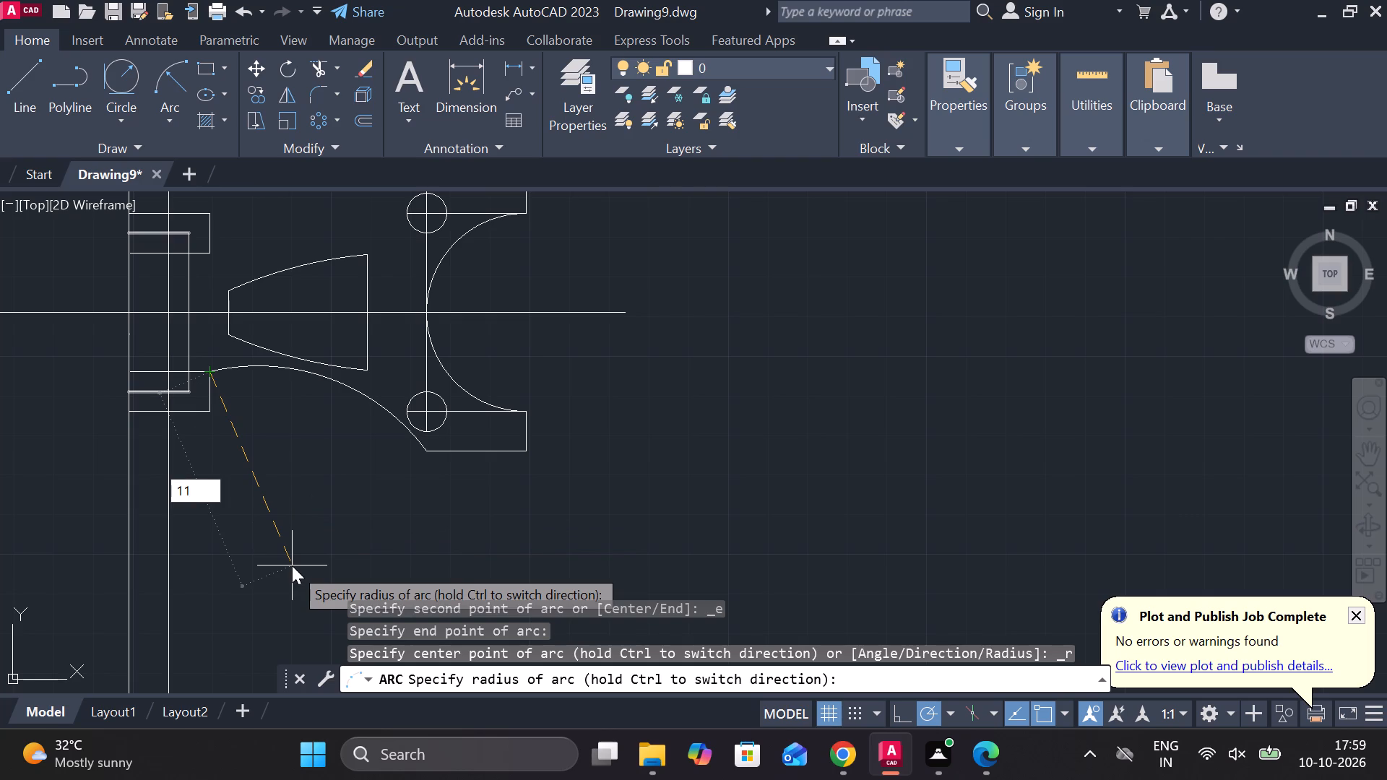
key("0")
key("Return")
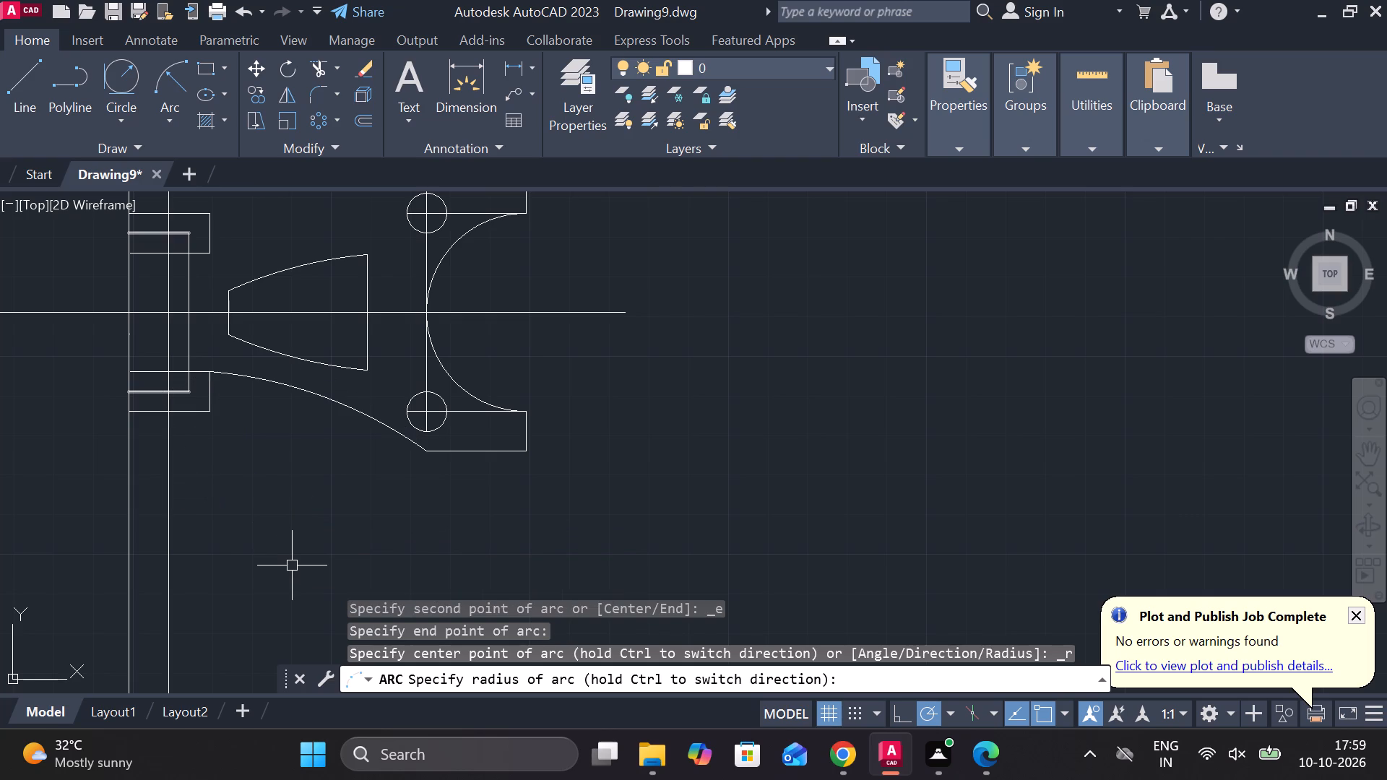
scroll(282, 281, "down", 2)
scroll(249, 194, "up", 1)
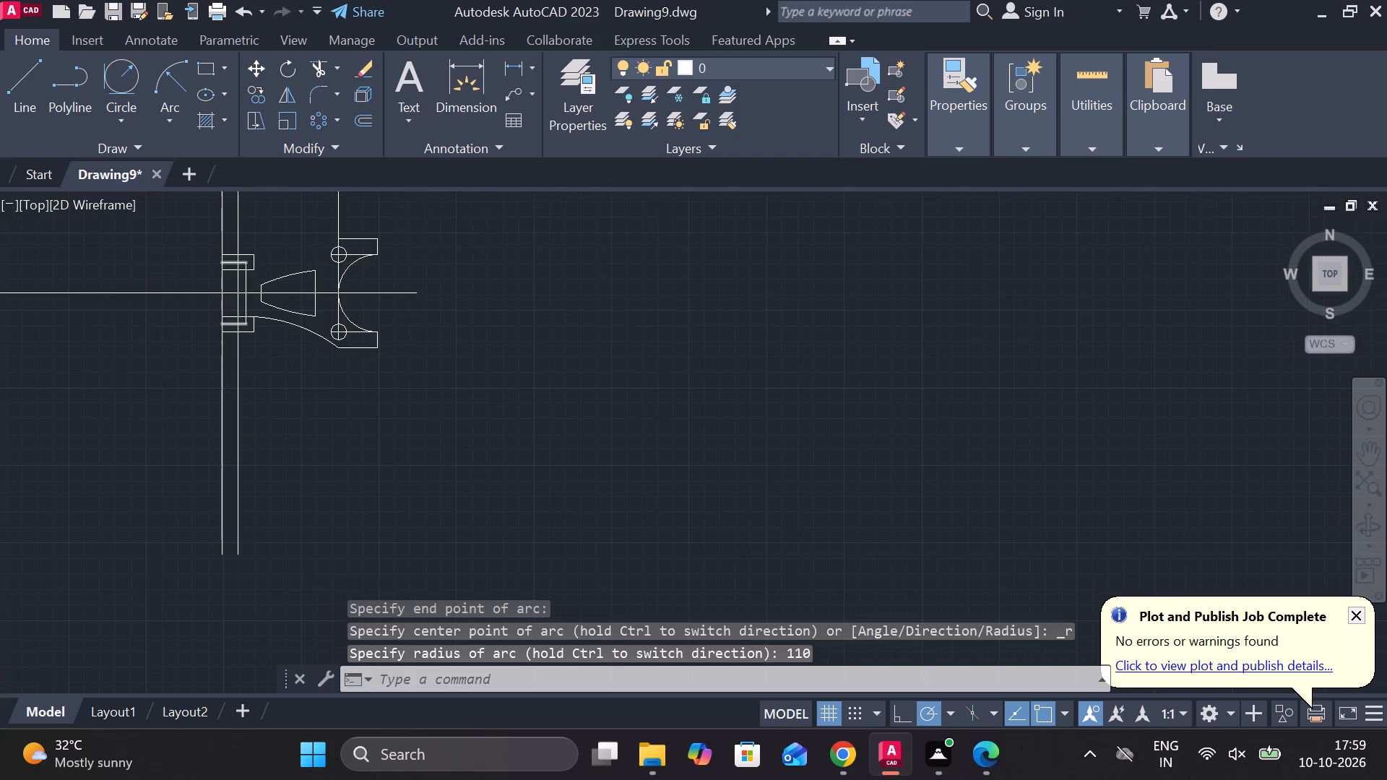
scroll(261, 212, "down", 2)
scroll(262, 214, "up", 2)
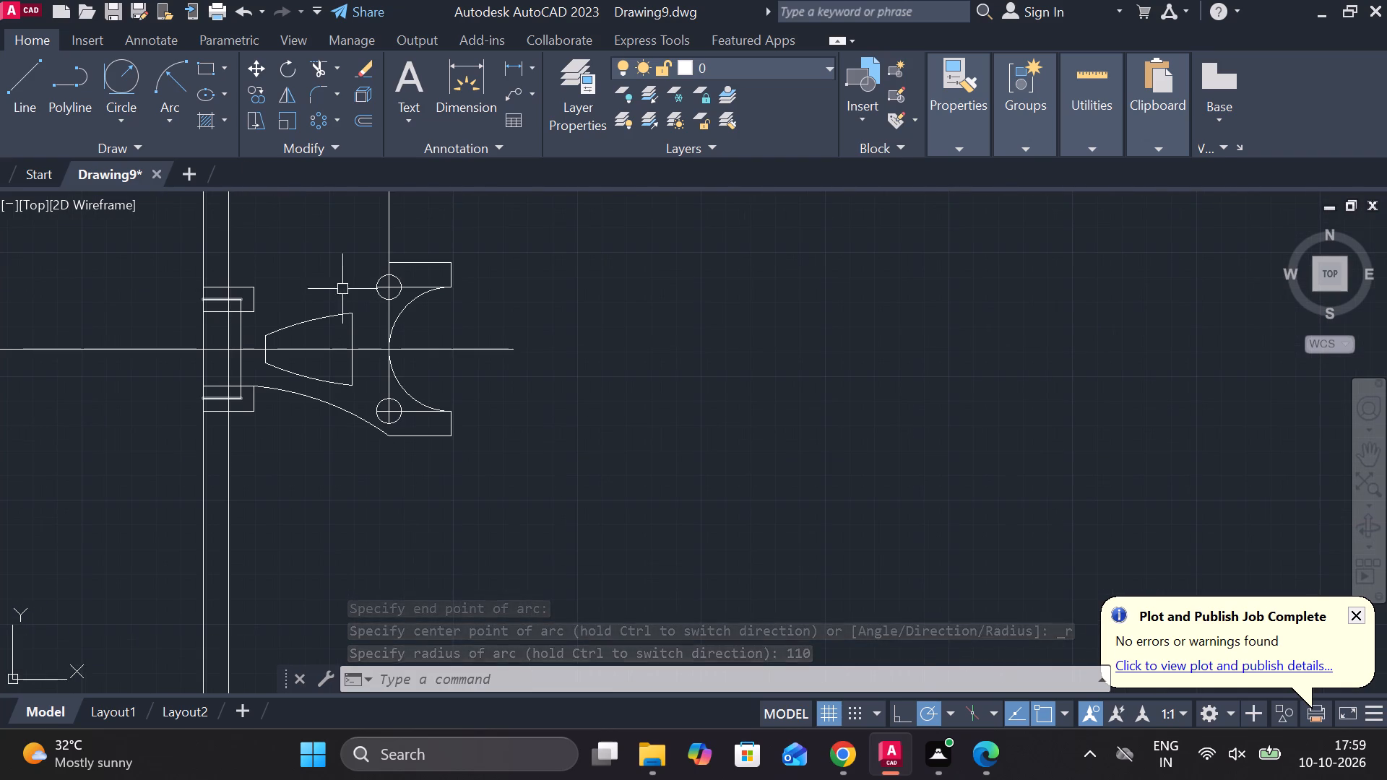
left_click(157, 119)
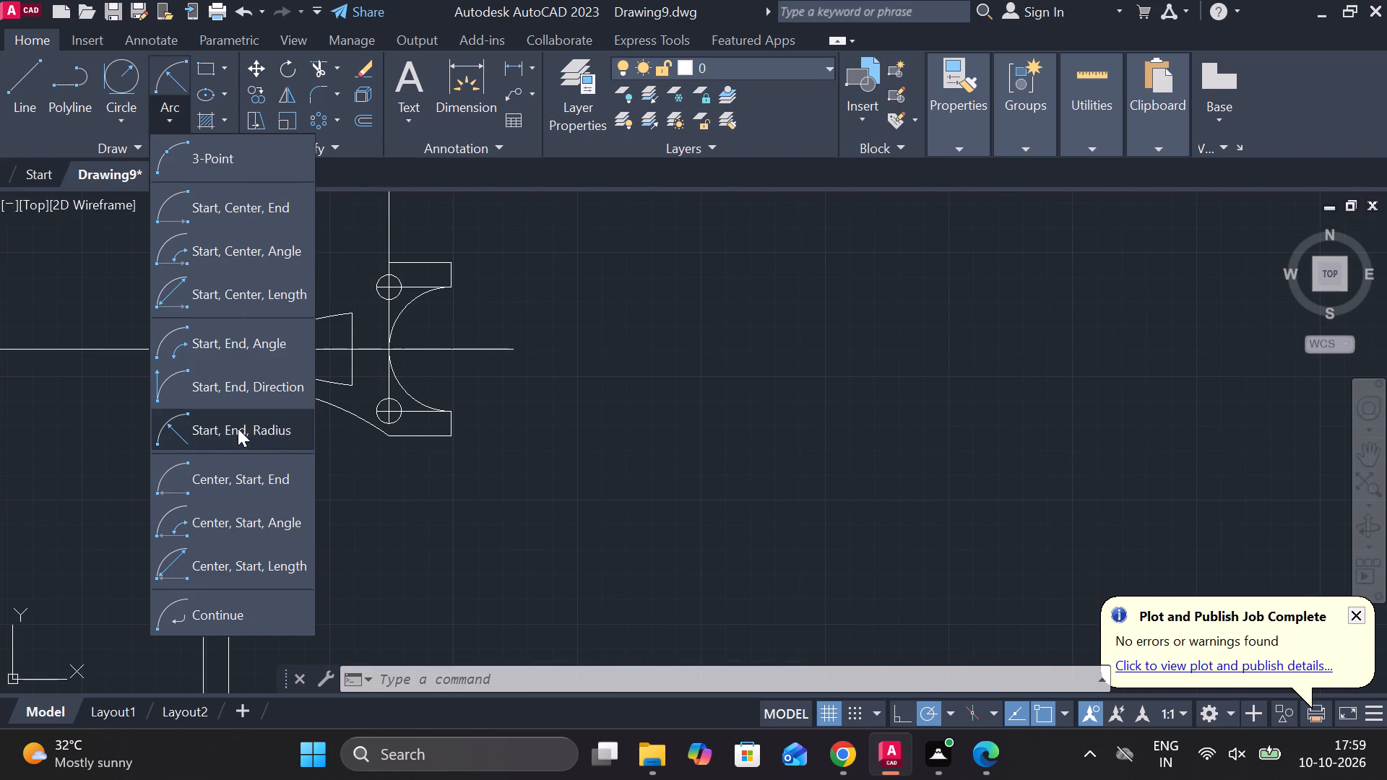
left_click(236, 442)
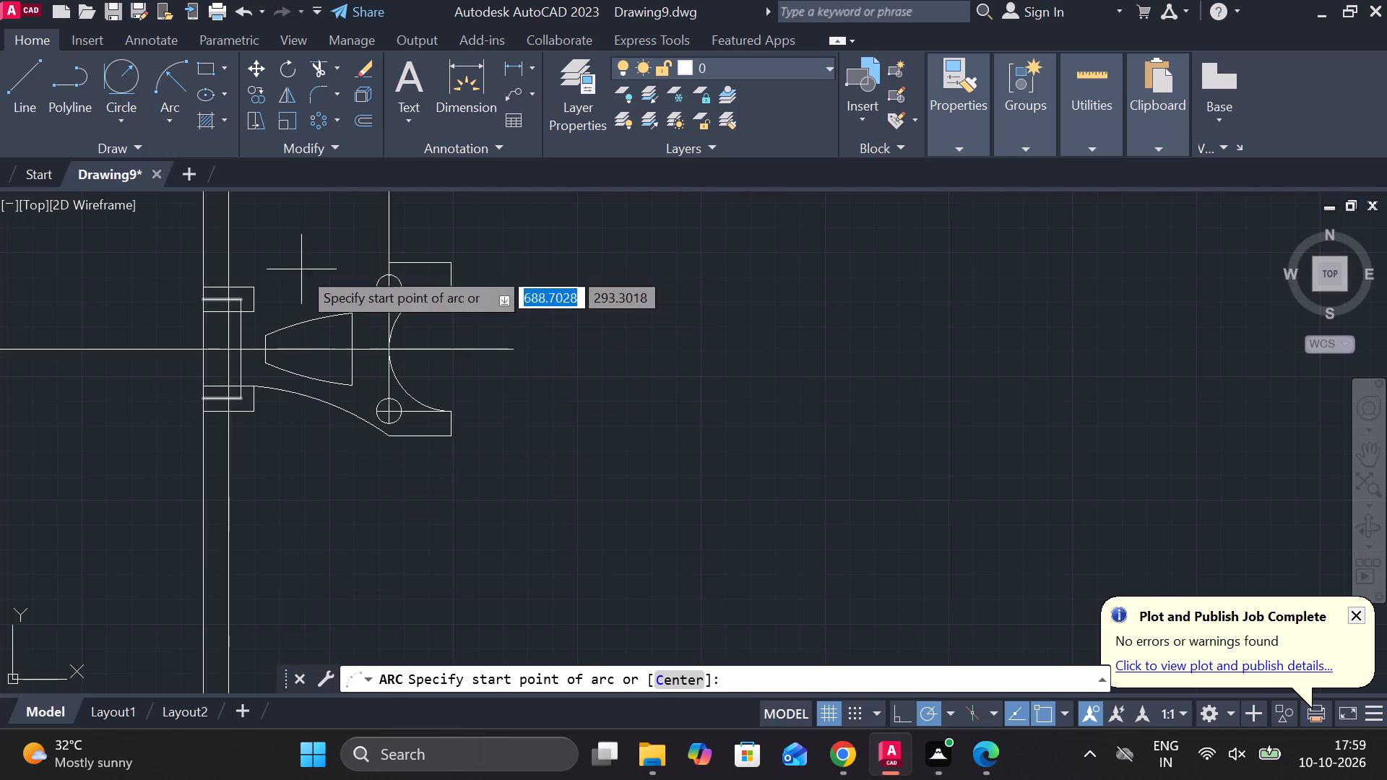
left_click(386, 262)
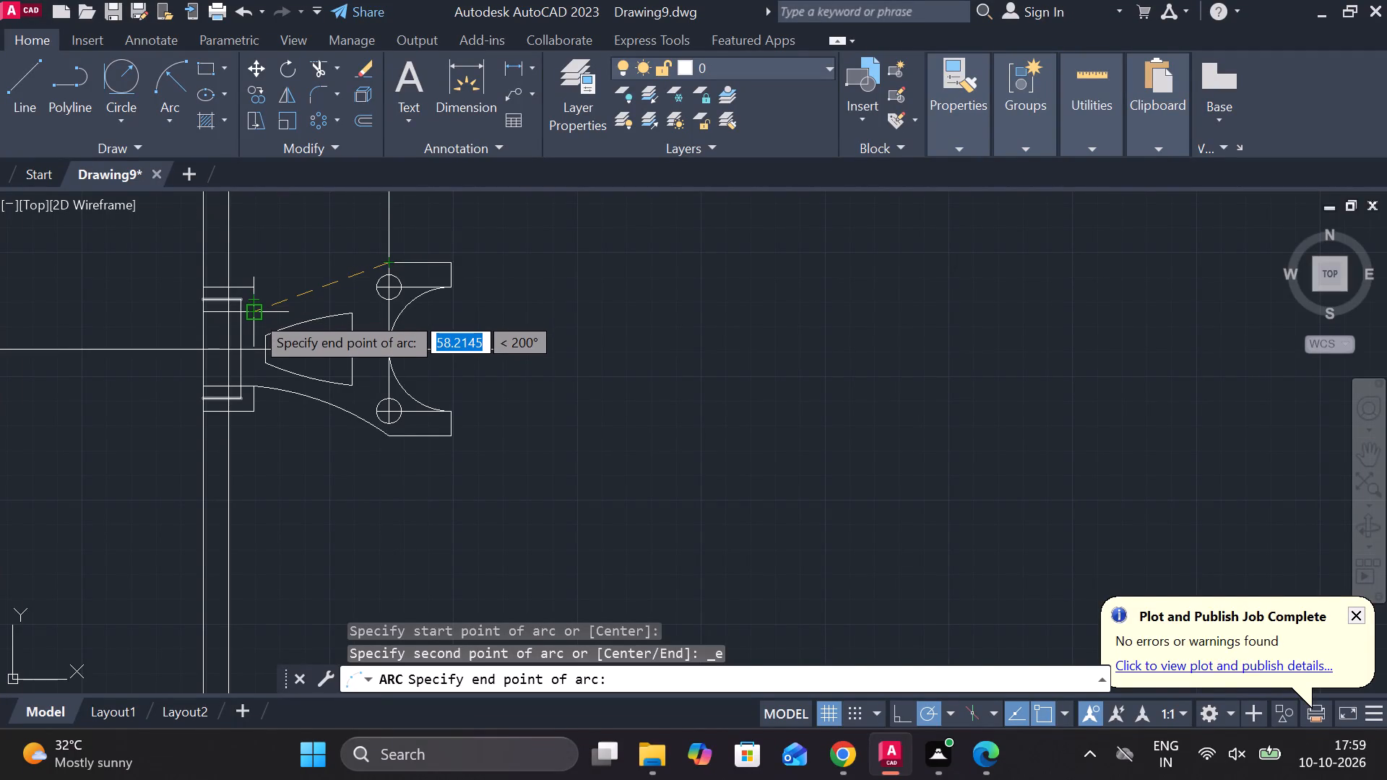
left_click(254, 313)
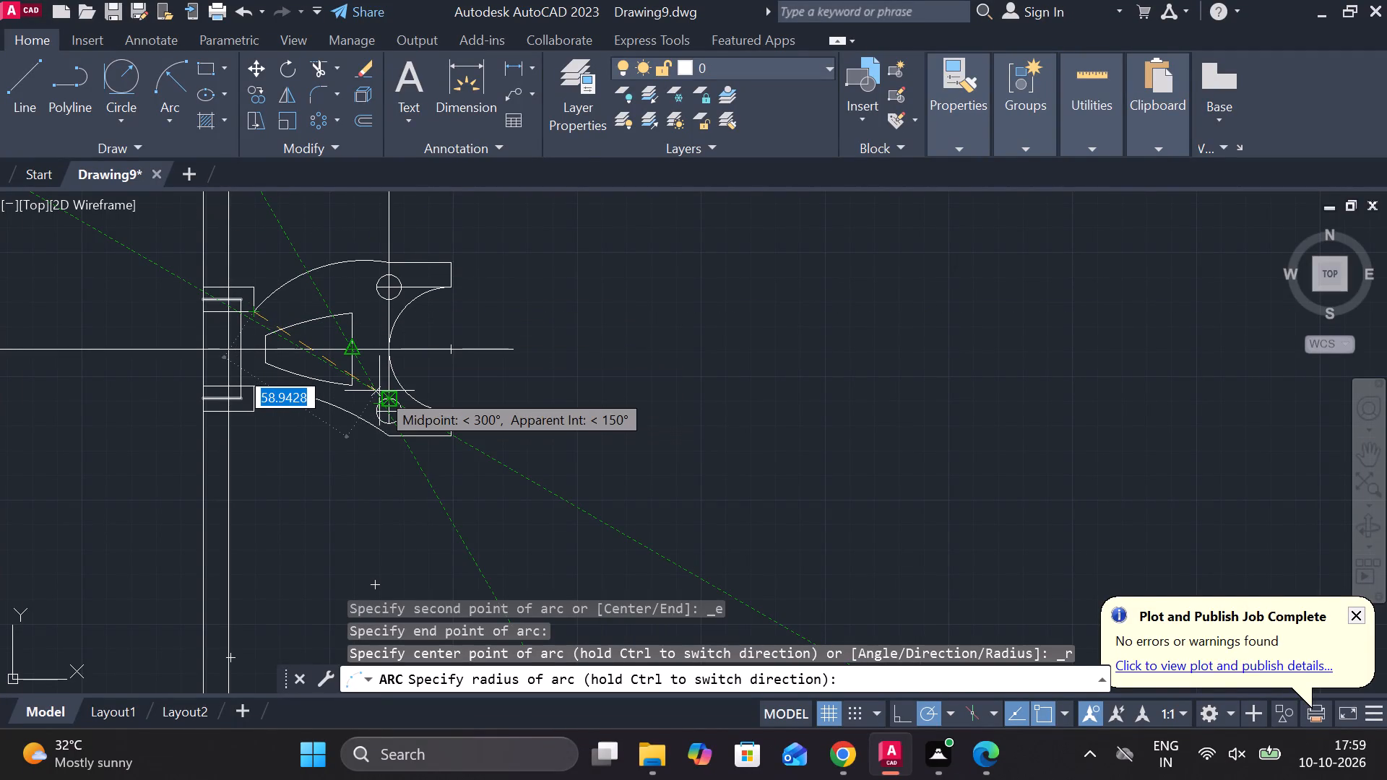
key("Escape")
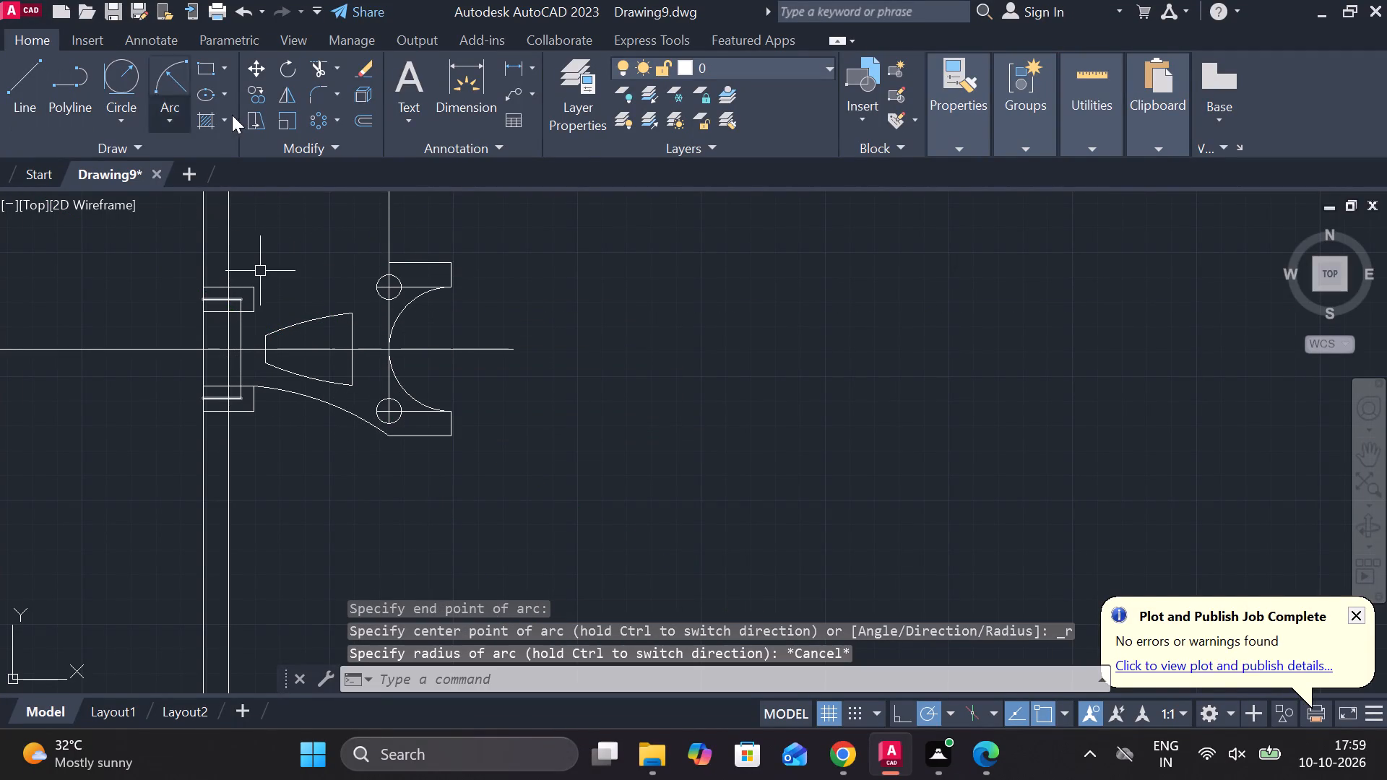
Draw a start-end-radius arc of radius 110 from the block's outer corner above the centre line to the free end of the line above the upper circle.
left_click(168, 113)
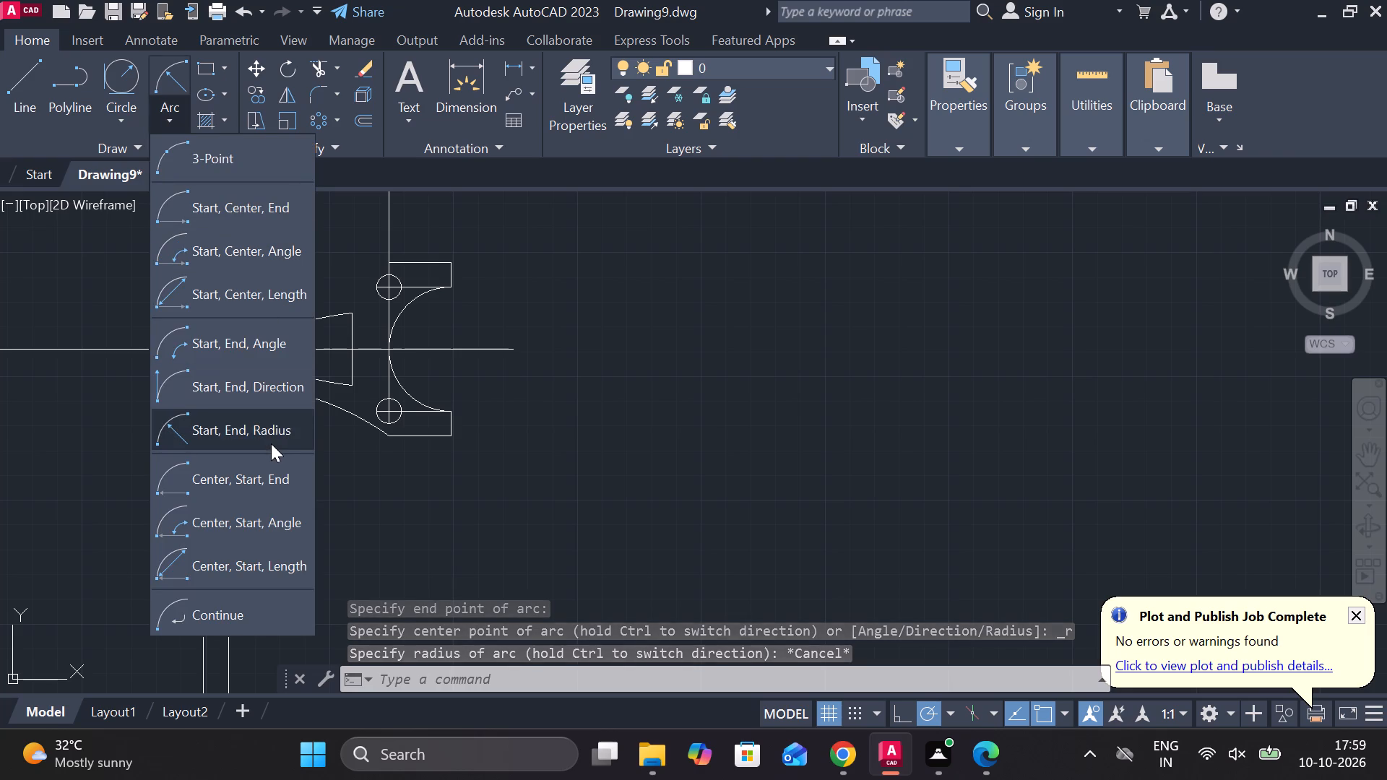
left_click(269, 443)
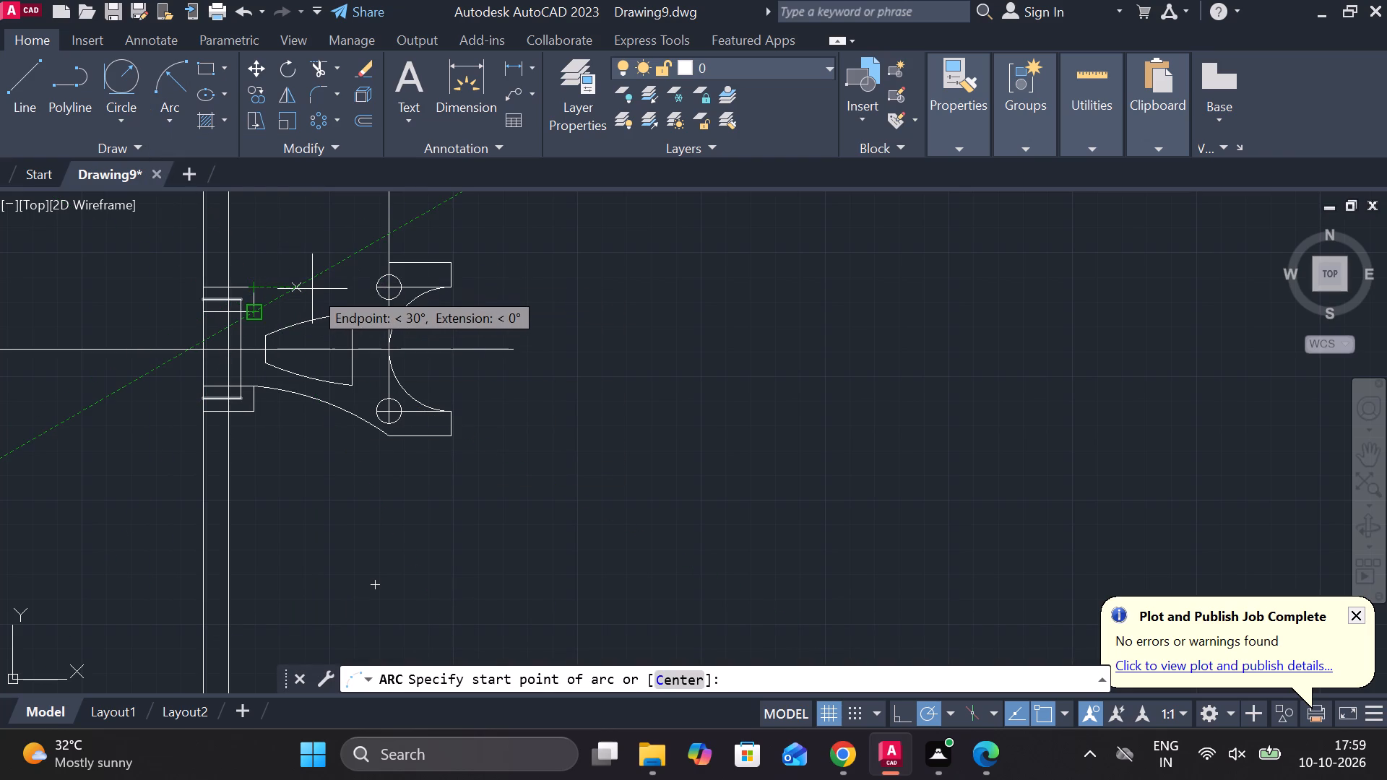
left_click(253, 310)
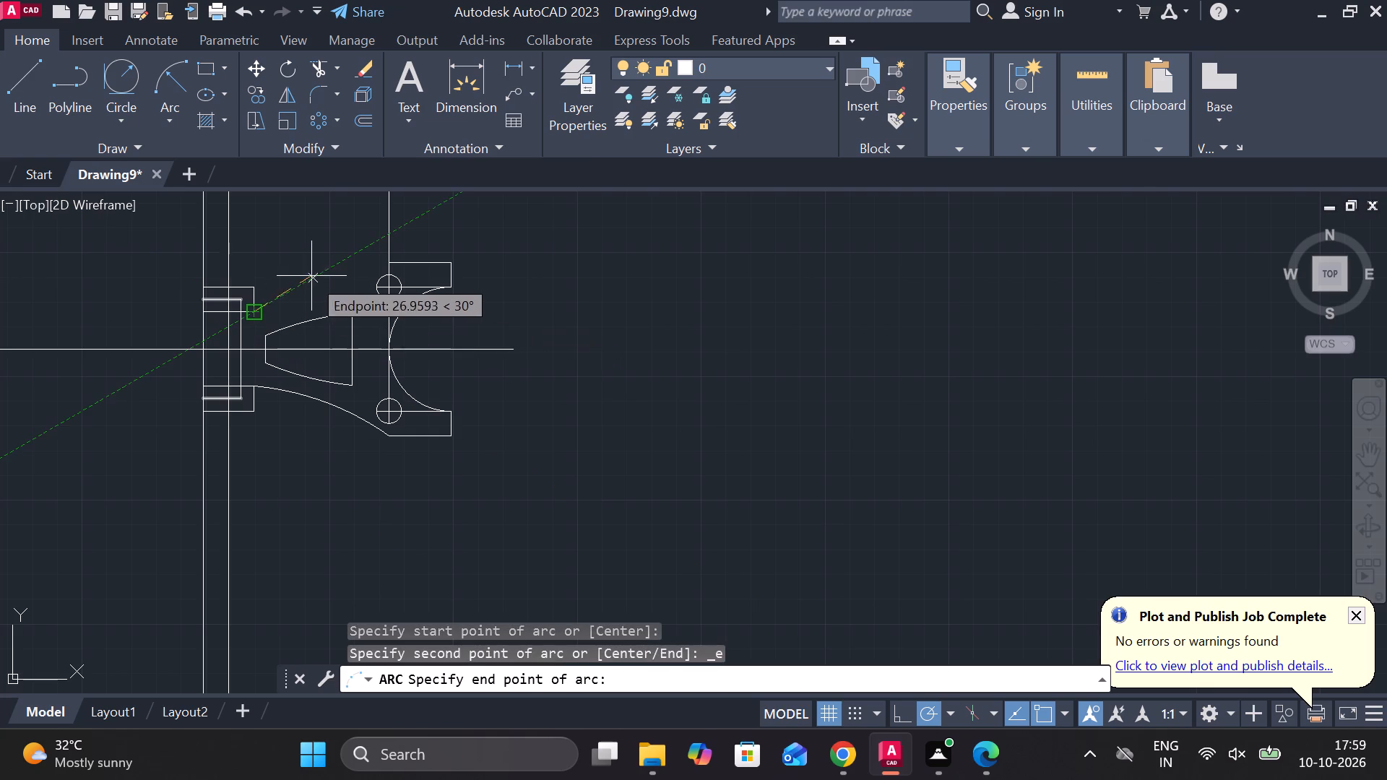
left_click(384, 262)
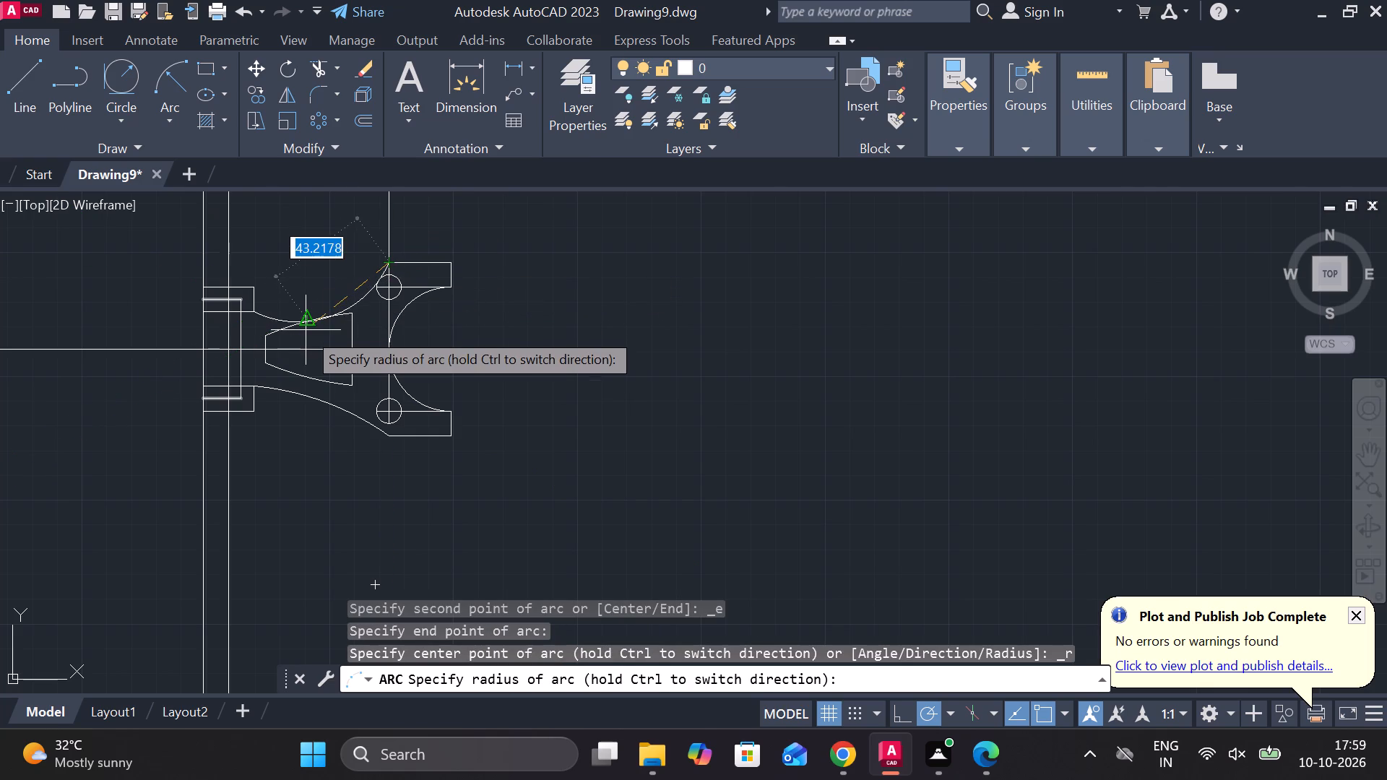
type("11")
key("0")
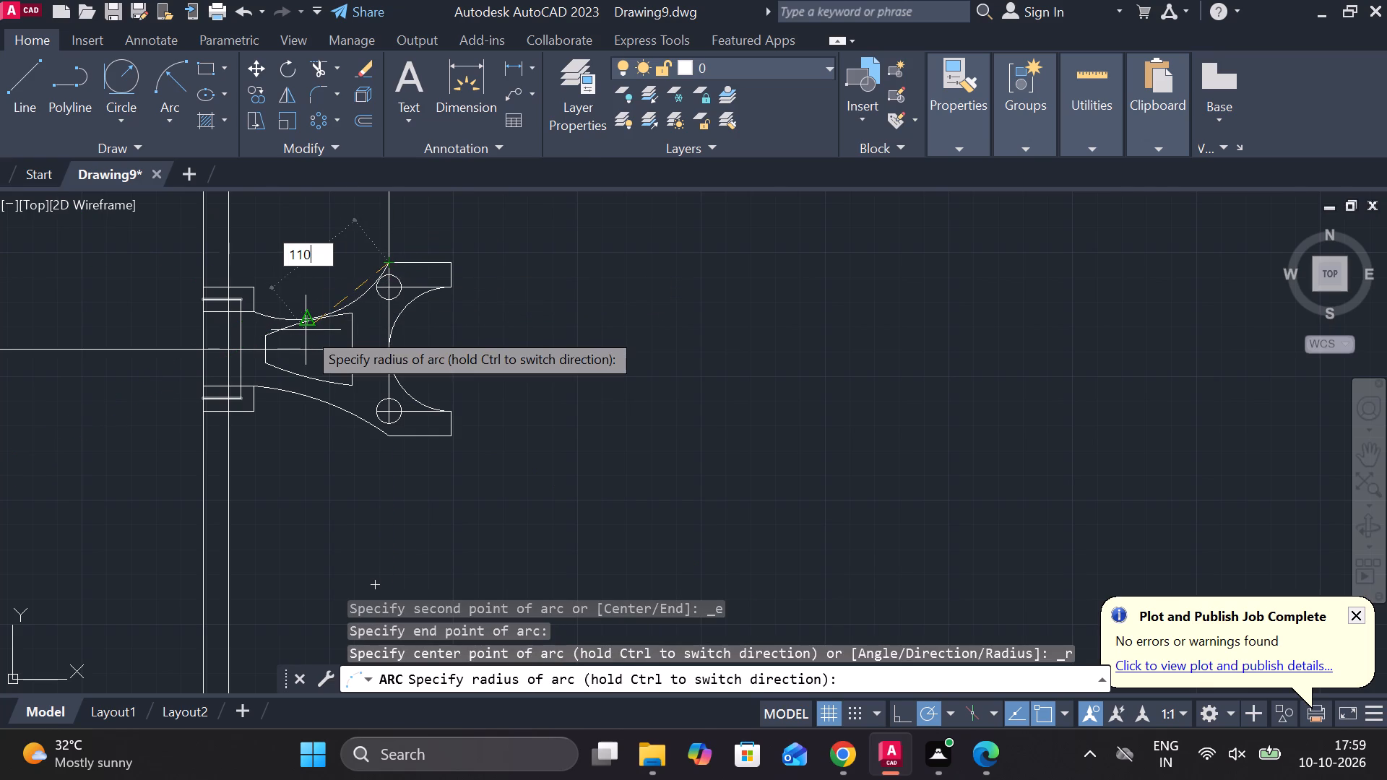
key("Return")
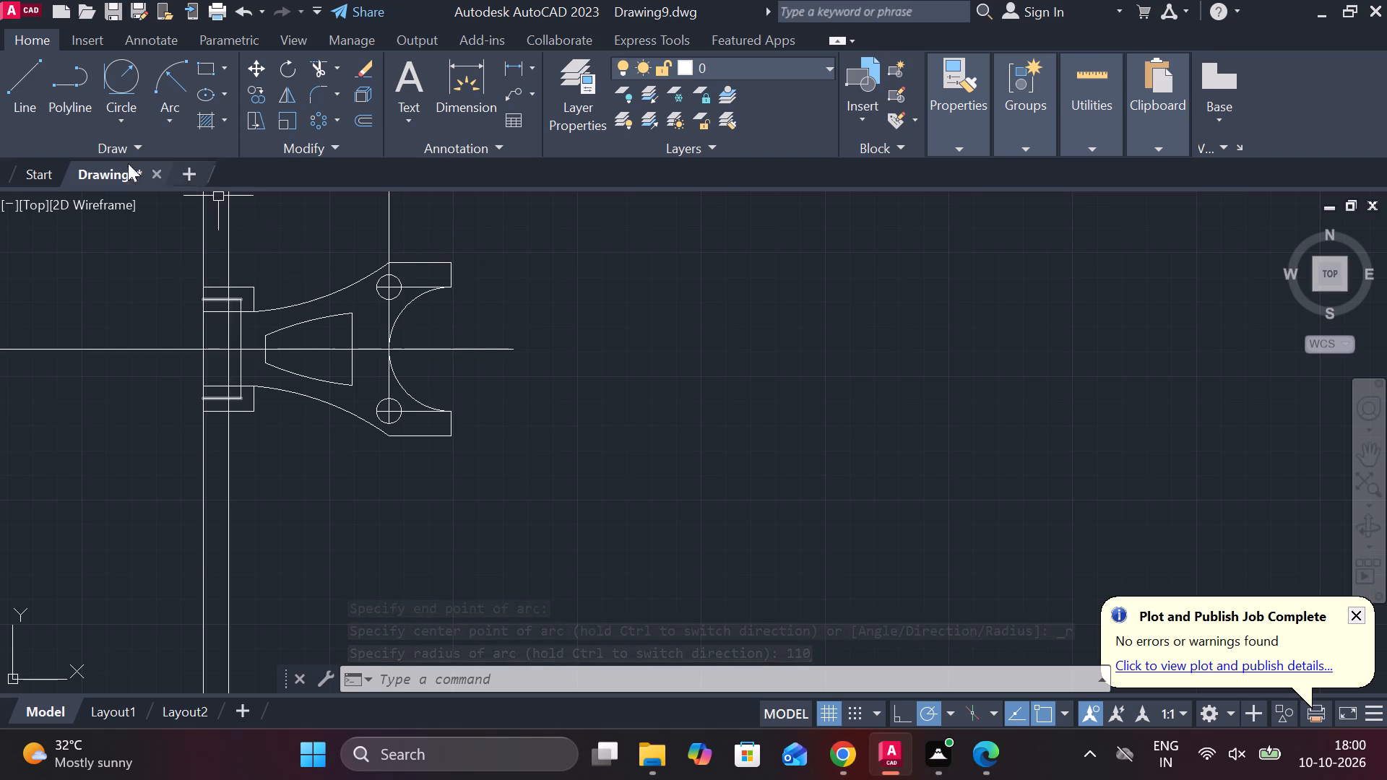
Trim the short horizontal pieces between the block's inner steps and the 110-radius arc ends, above and below the centre line.
left_click(321, 59)
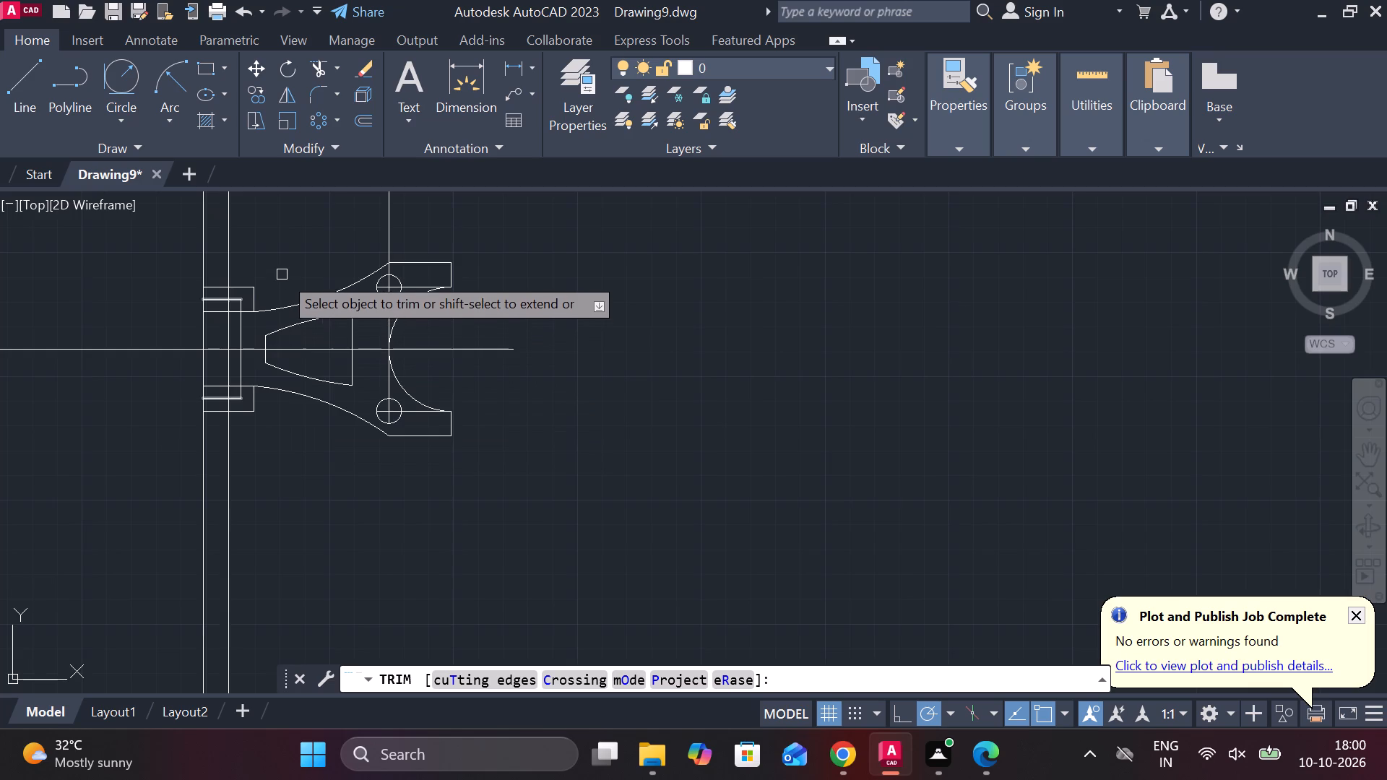
scroll(282, 273, "up", 3)
left_click(137, 434)
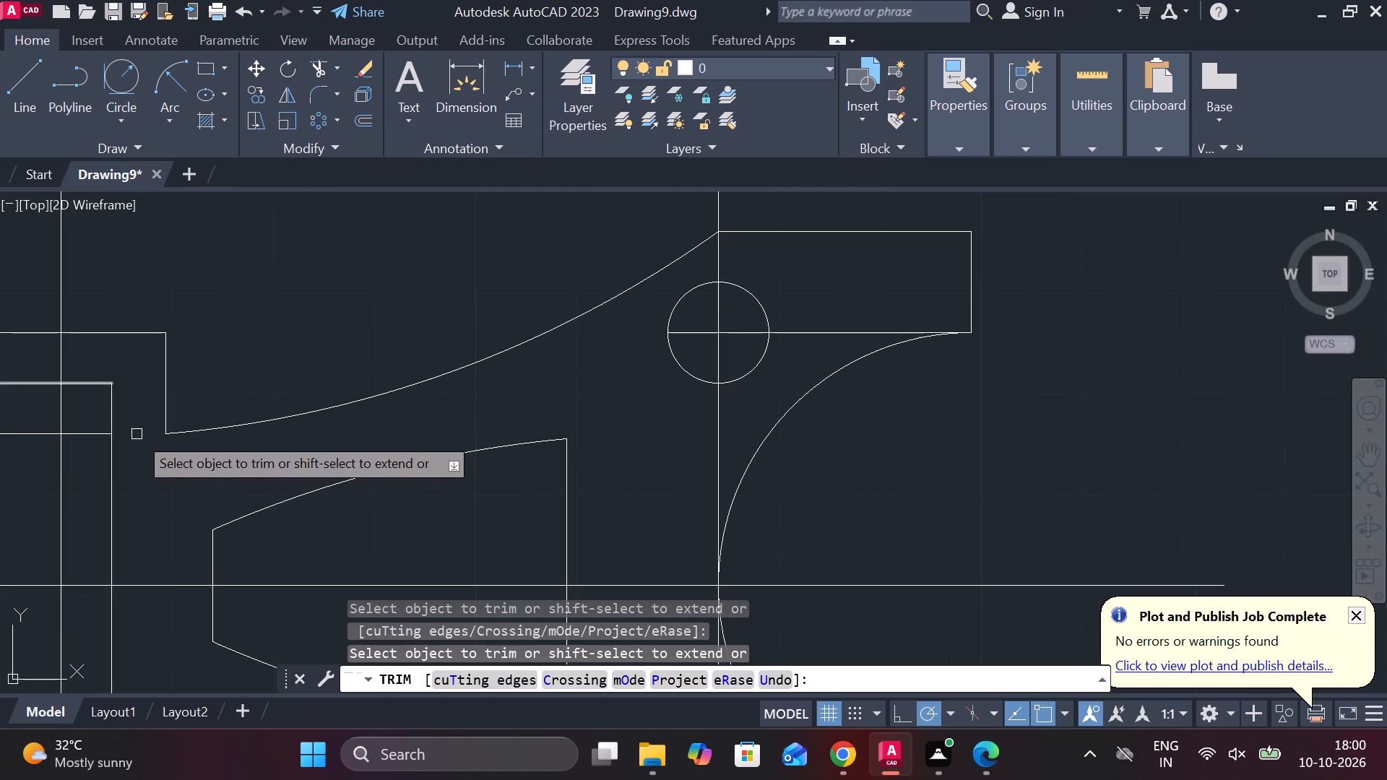
scroll(137, 434, "down", 2)
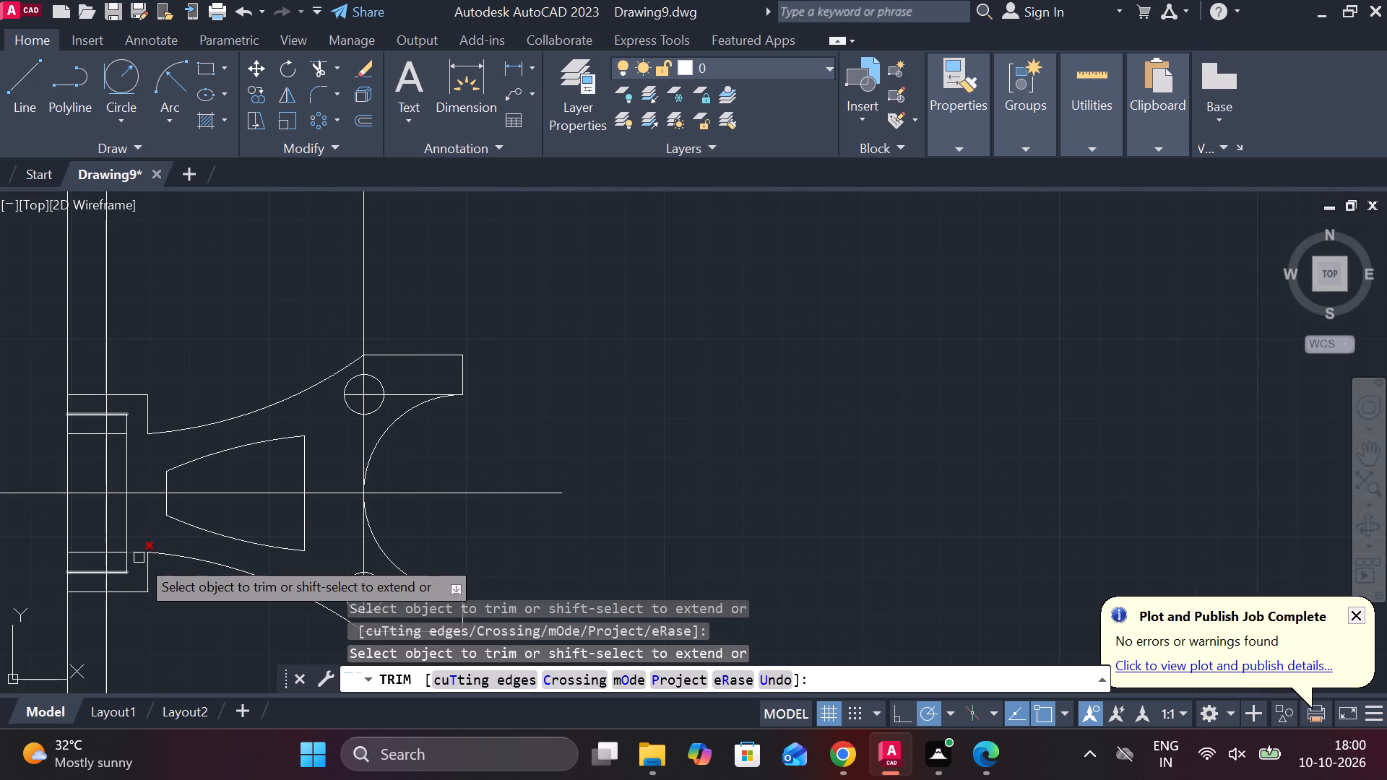
left_click(137, 554)
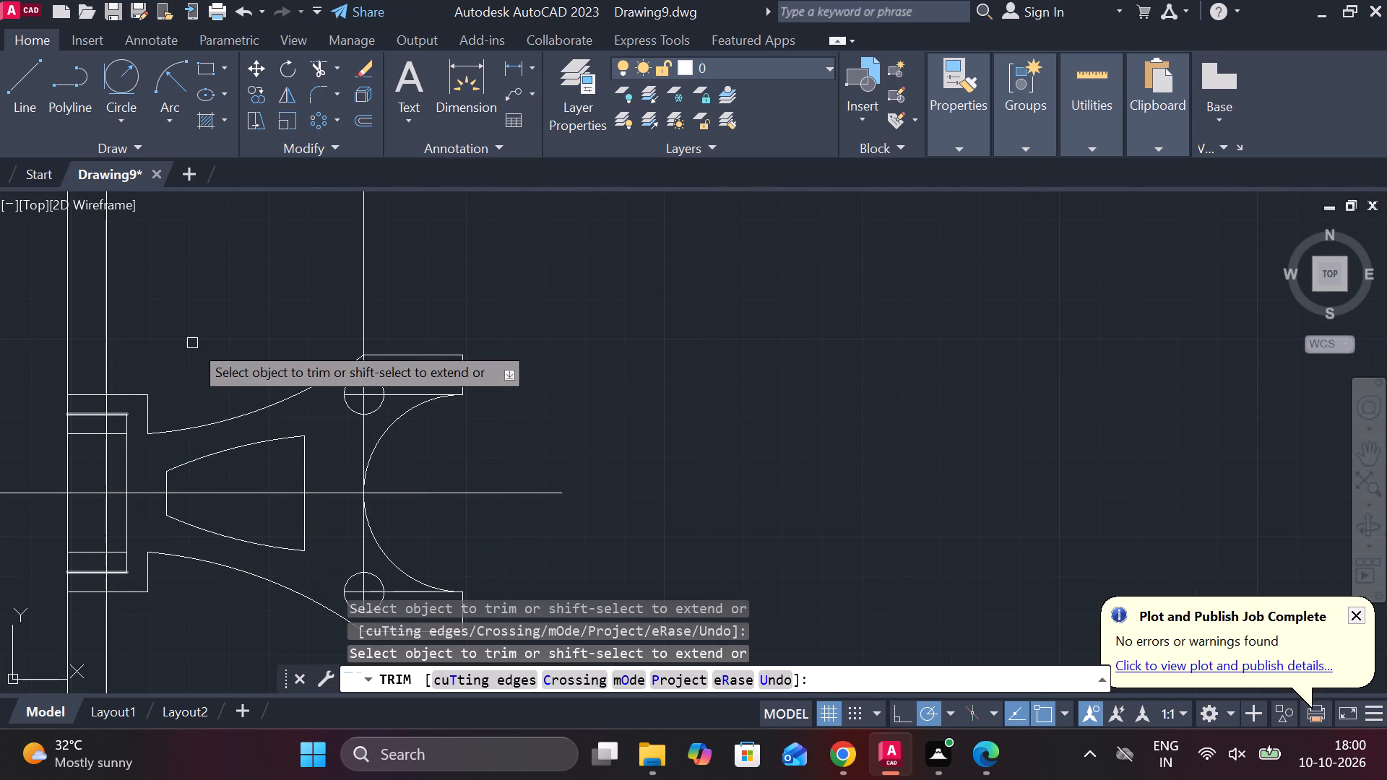
Trim the second long vertical line where it runs beyond the block, both below and above it.
scroll(192, 343, "down", 1)
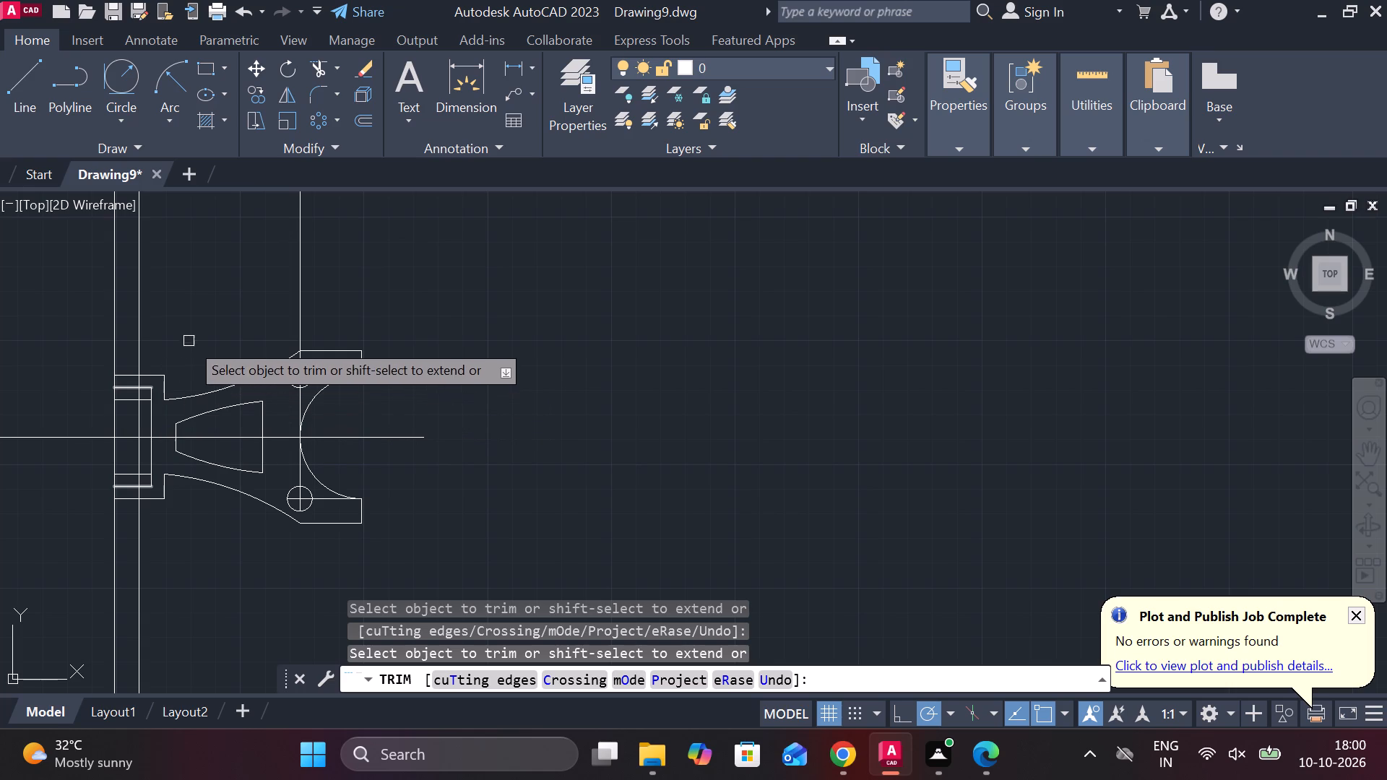
scroll(172, 347, "up", 1)
scroll(854, 415, "down", 2)
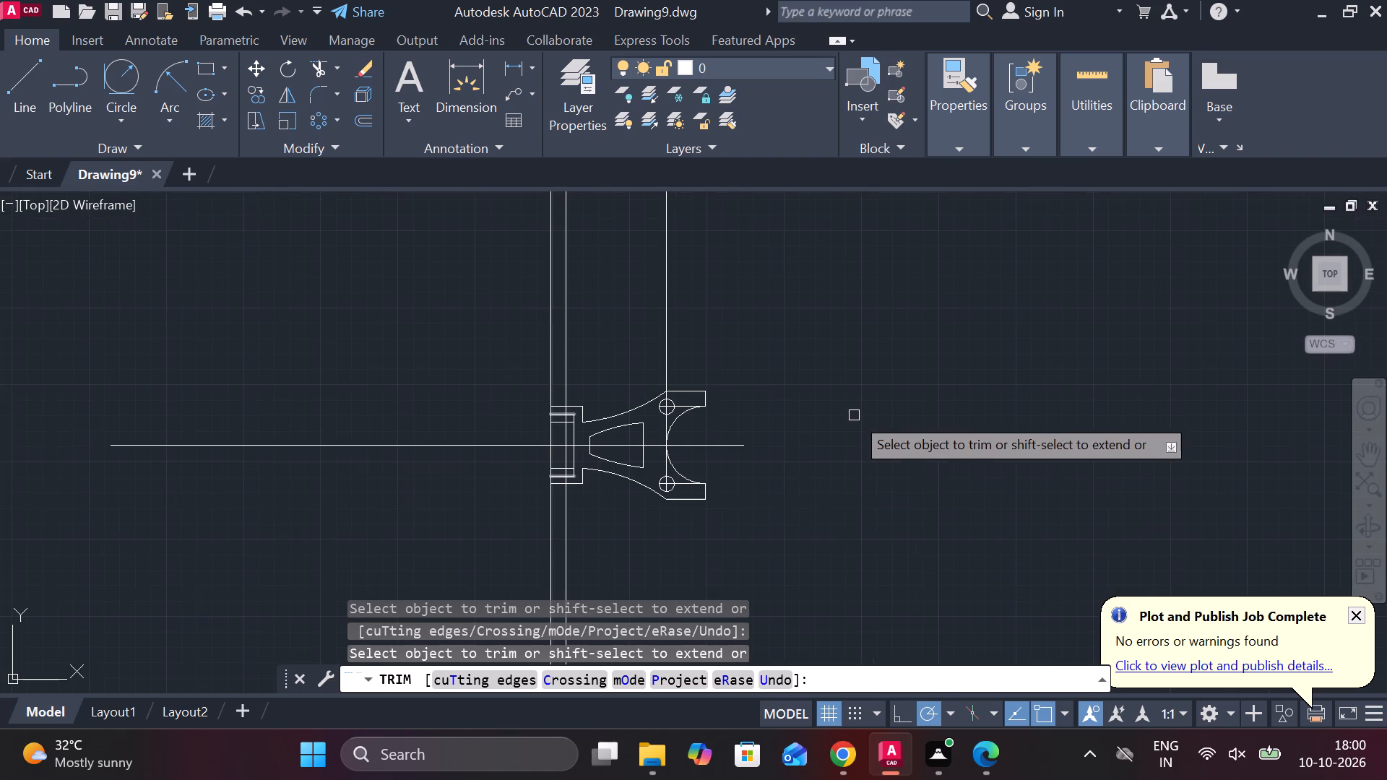
scroll(550, 487, "up", 2)
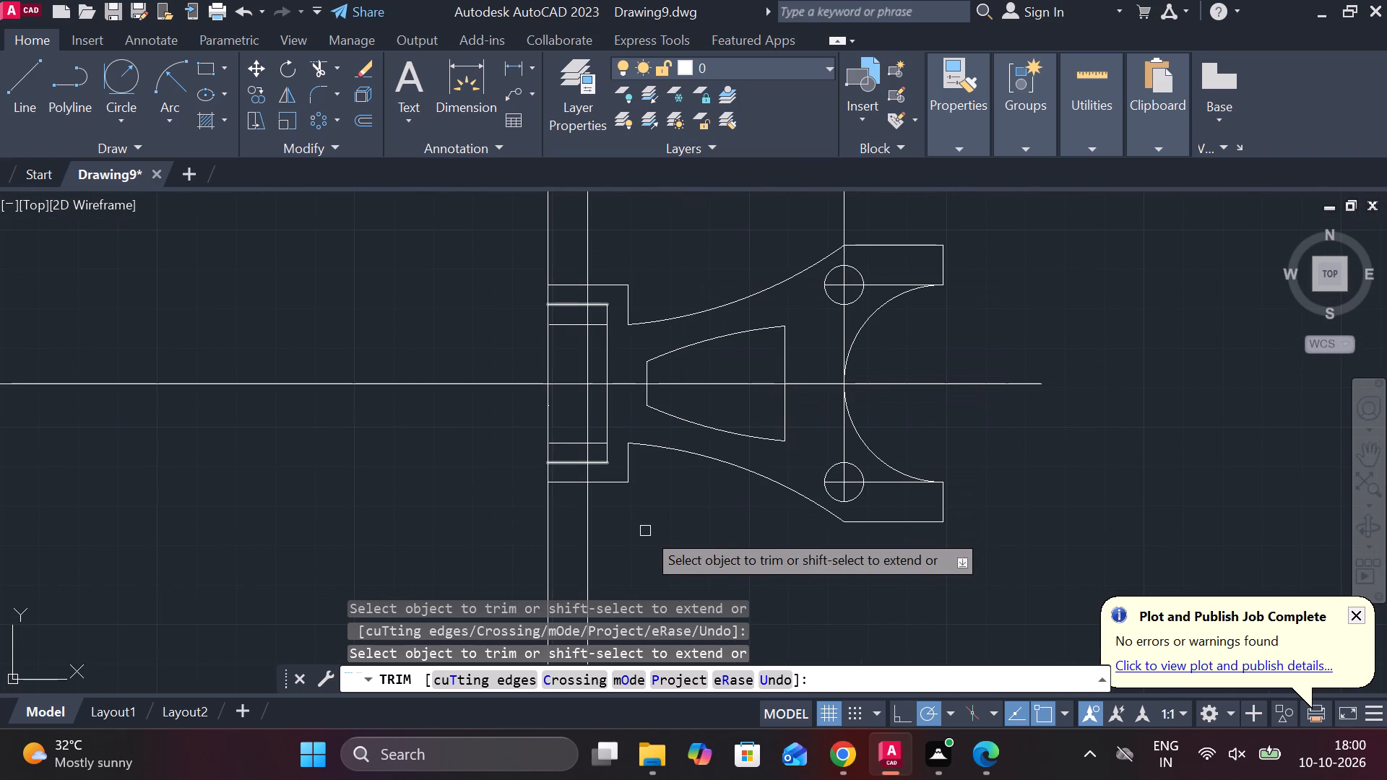
left_click(584, 550)
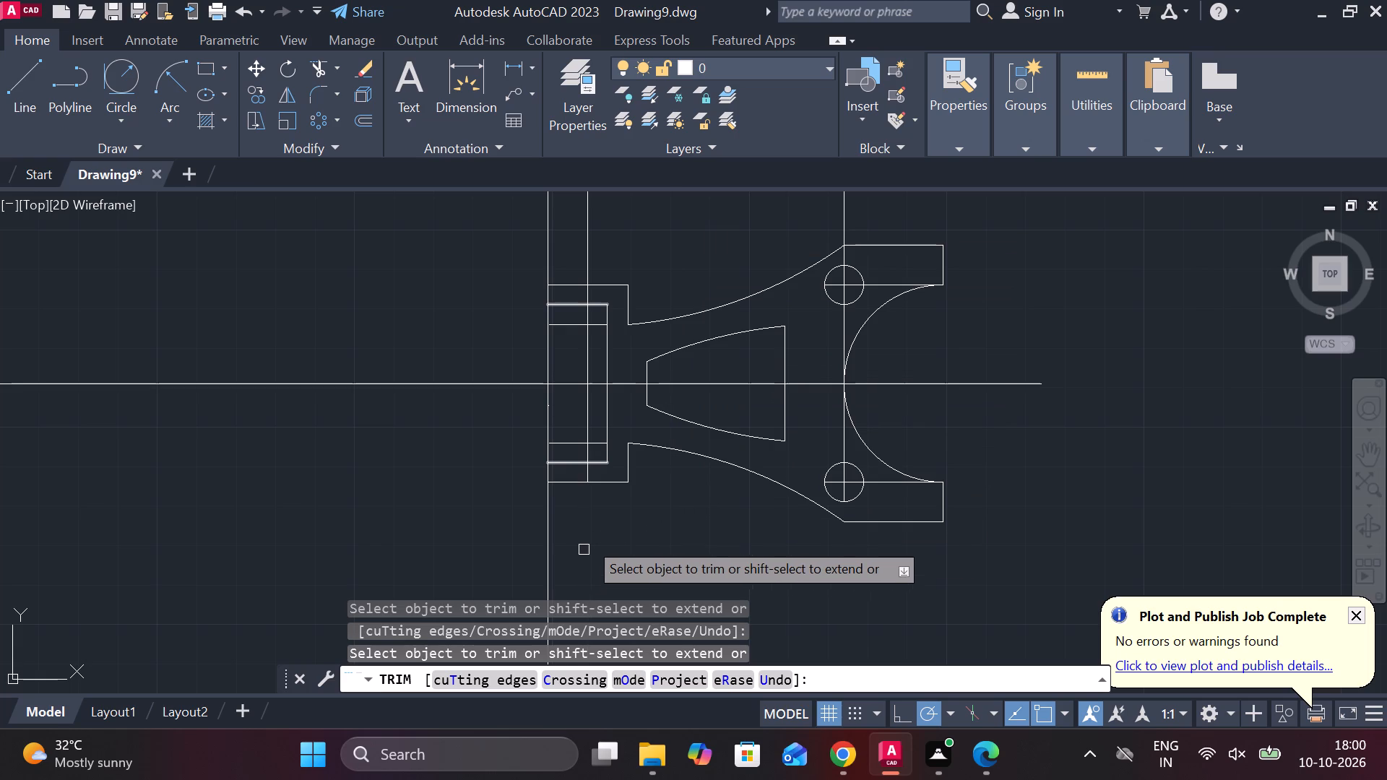
left_click(585, 252)
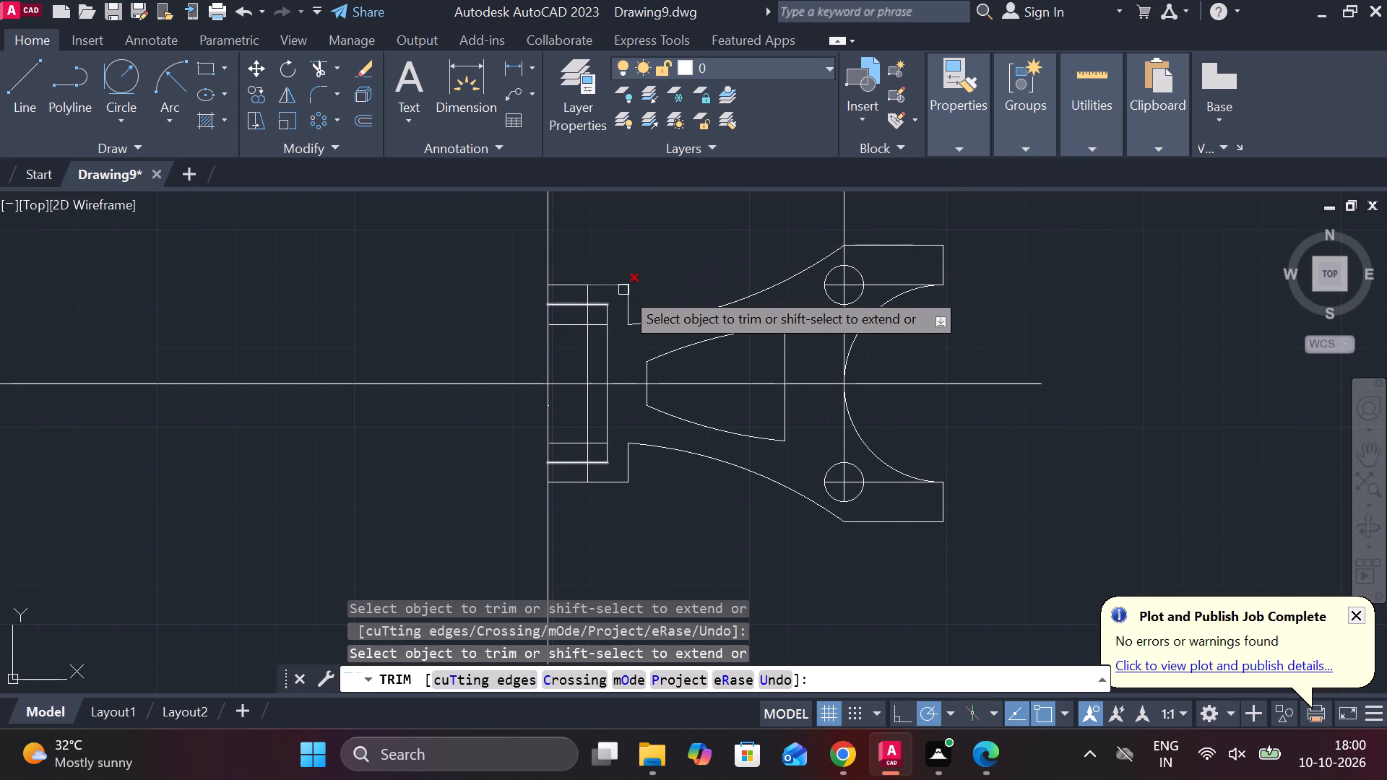
Trim the vertical and horizontal overhangs beyond the innermost rectangle's upper corner, inside the stepped block.
scroll(571, 209, "up", 1)
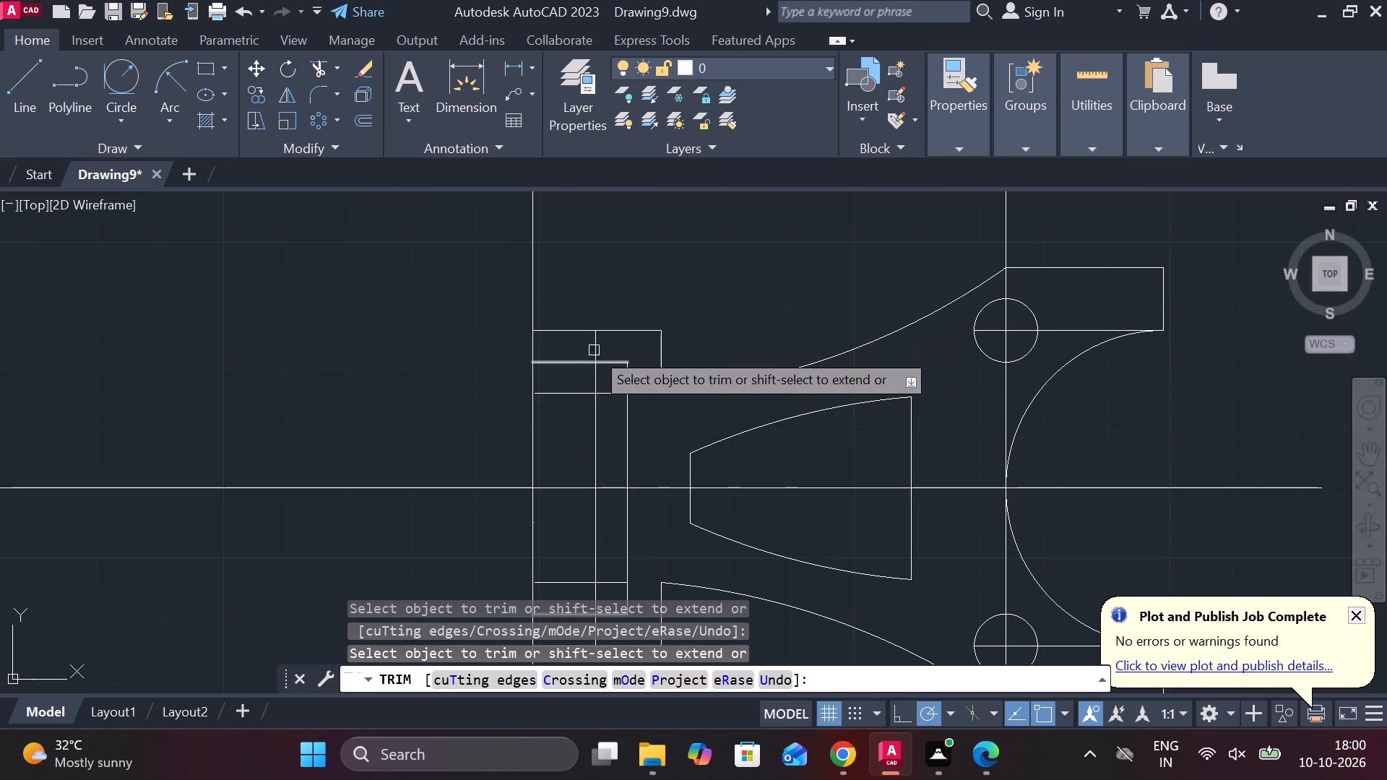
left_click(594, 350)
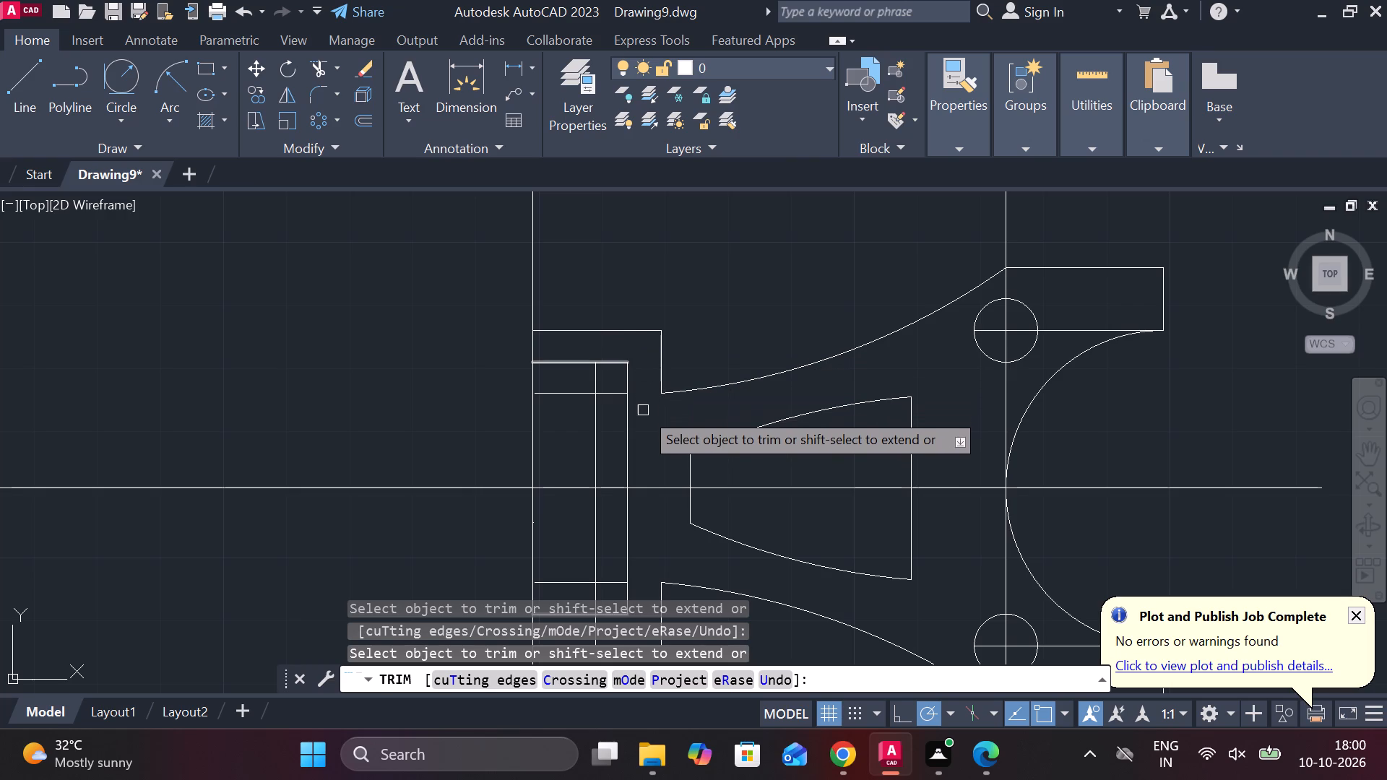
left_click(610, 393)
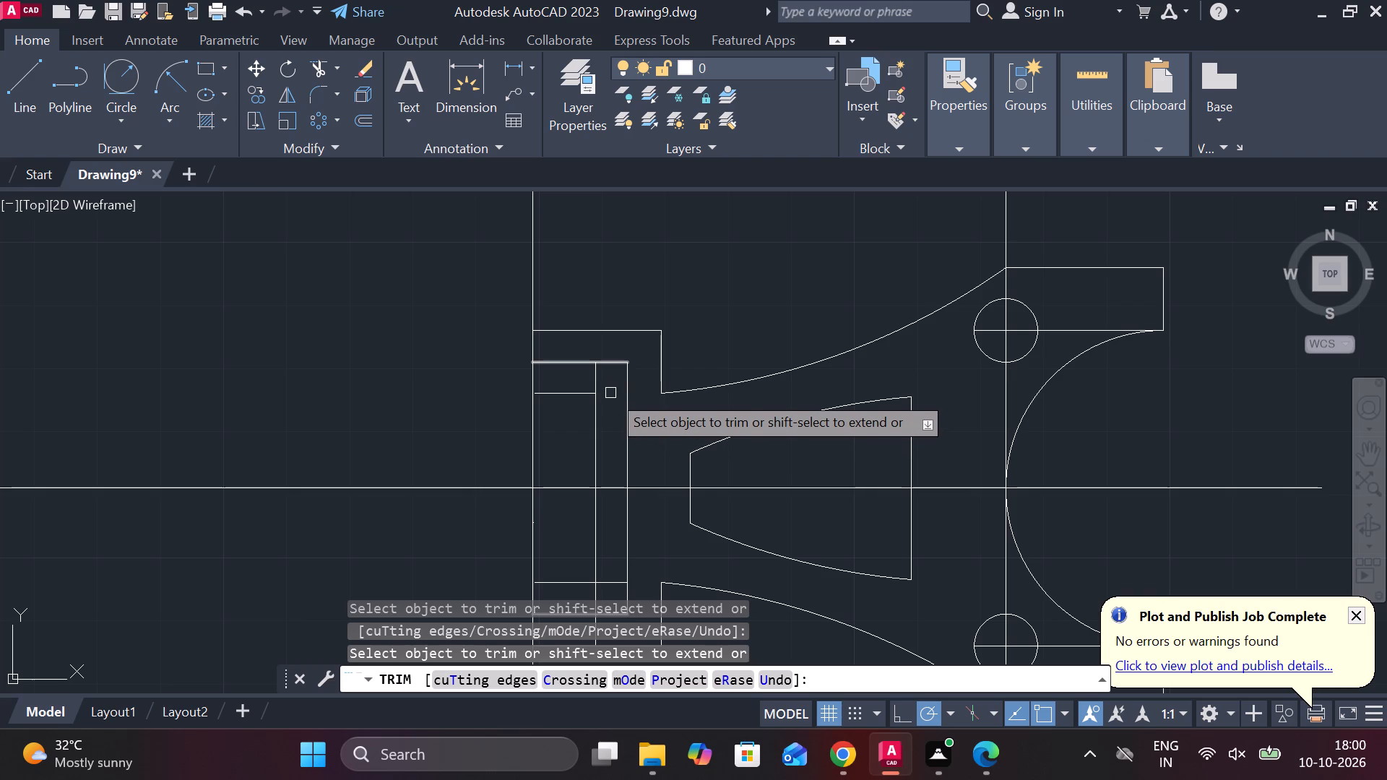
left_click(598, 385)
Trim the vertical and horizontal overhangs beyond the innermost rectangle's lower corner, inside the stepped block.
scroll(619, 438, "down", 1)
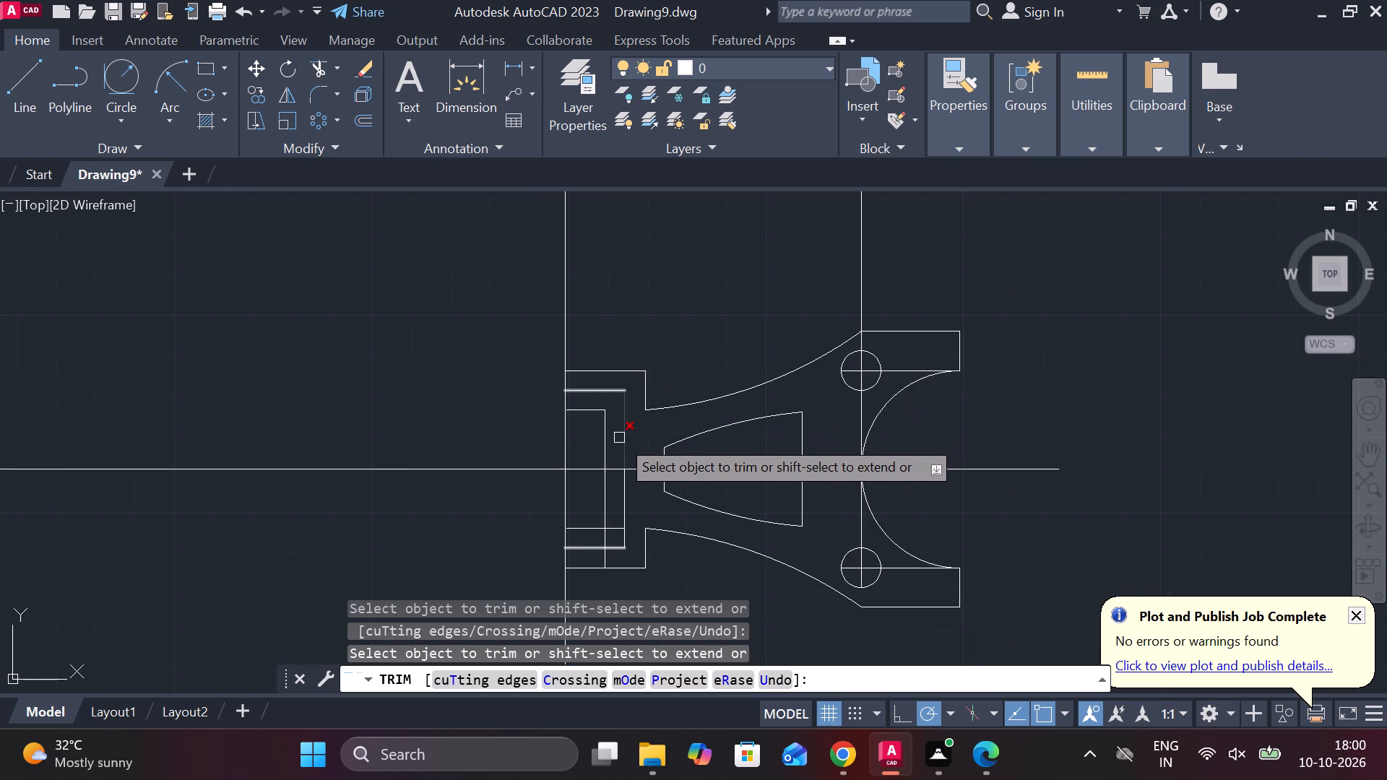
scroll(622, 566, "up", 1)
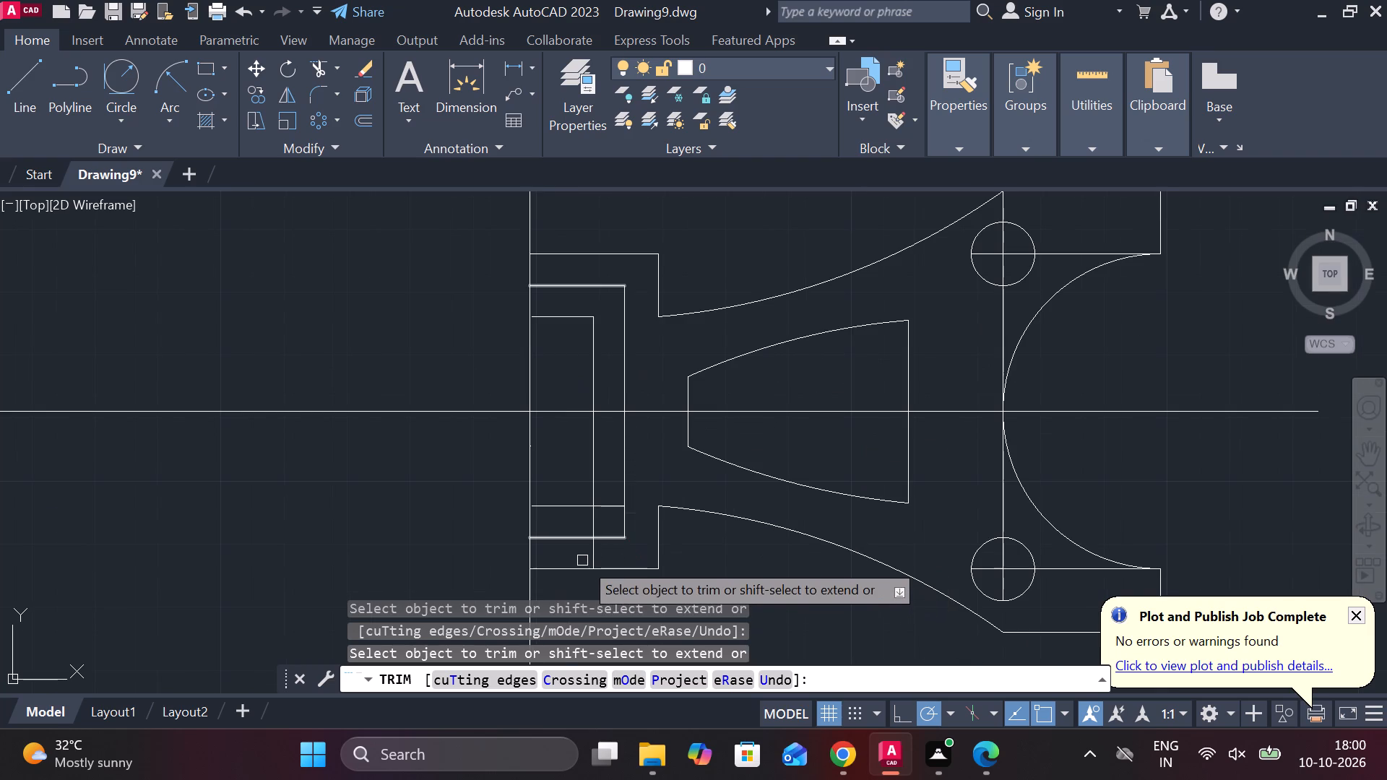
left_click(602, 558)
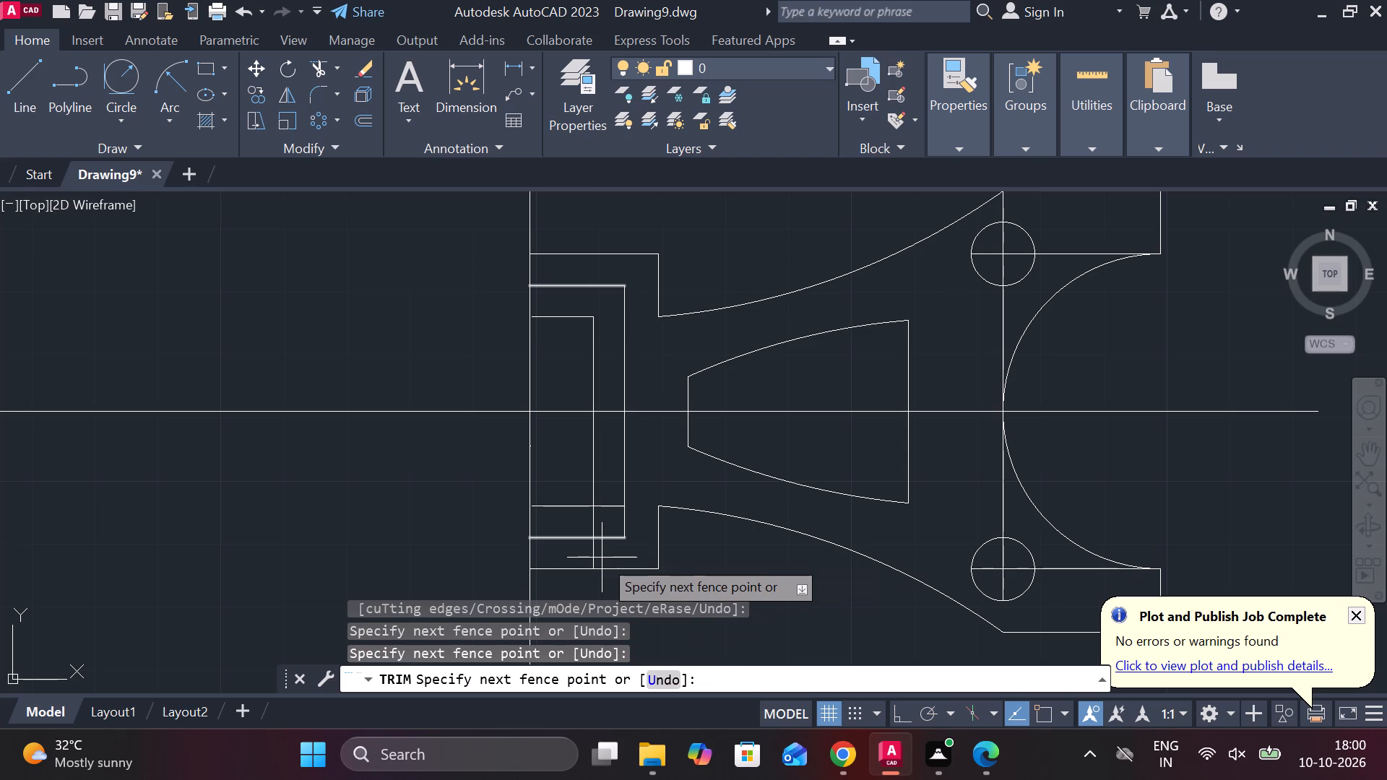
left_click_drag(602, 558, 587, 558)
left_click(586, 558)
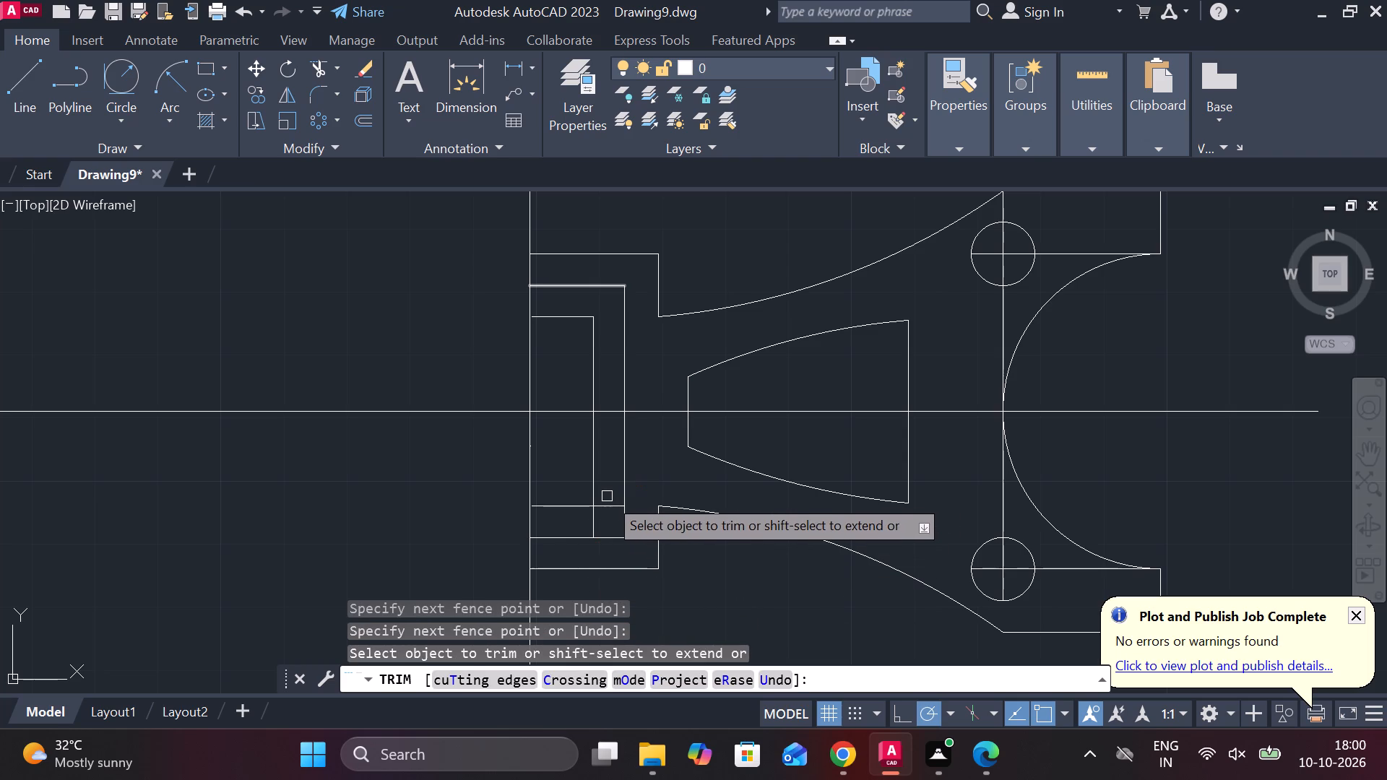
left_click(607, 501)
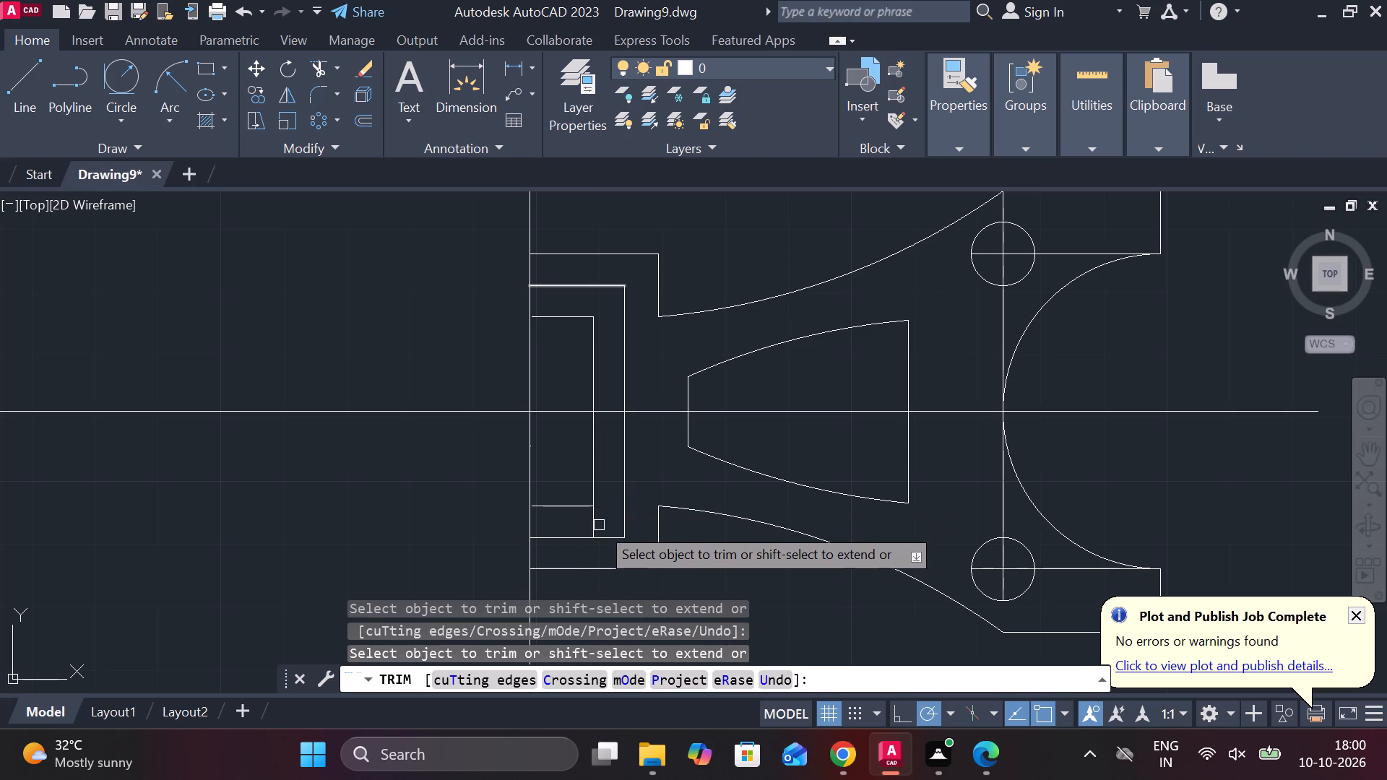
left_click(597, 525)
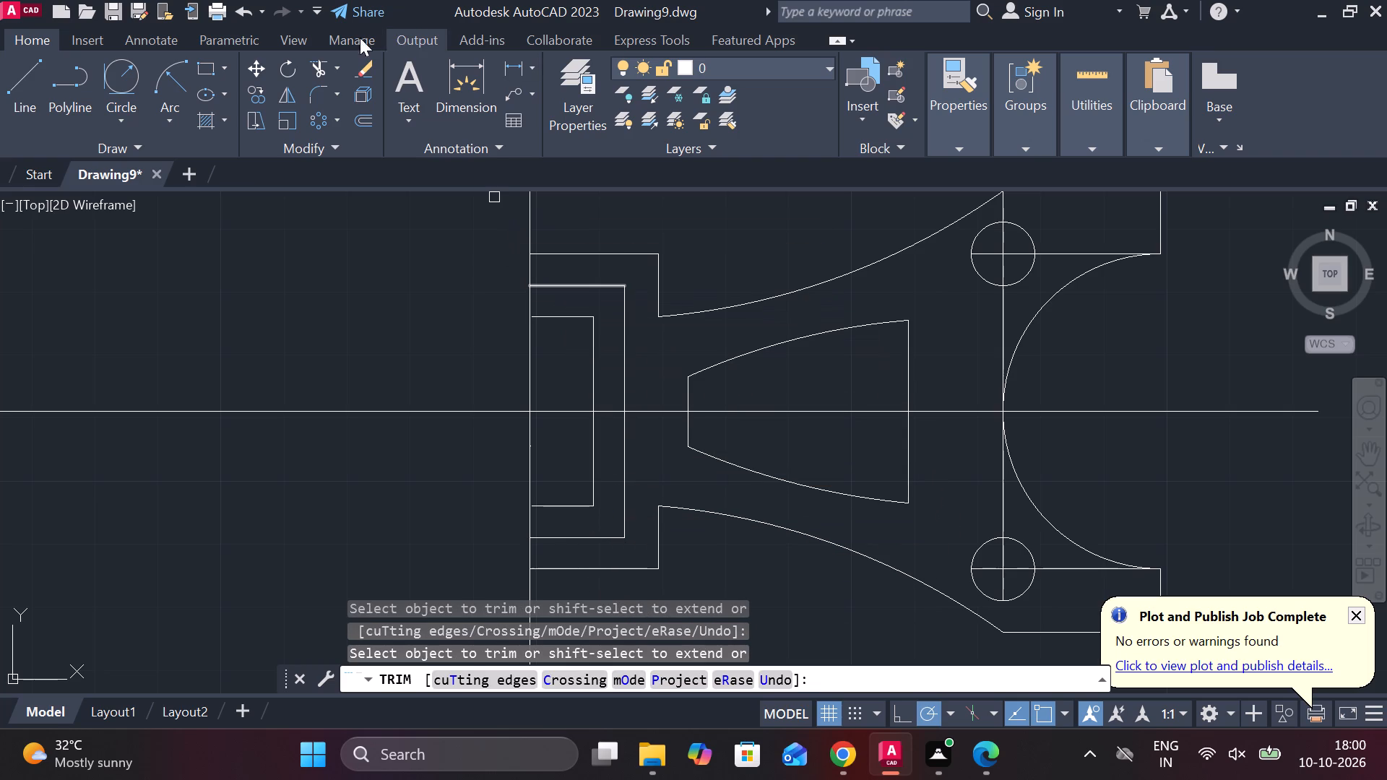
Draw a circle of radius 3 centred on the innermost rectangle's upper corner in the stepped block.
left_click(126, 116)
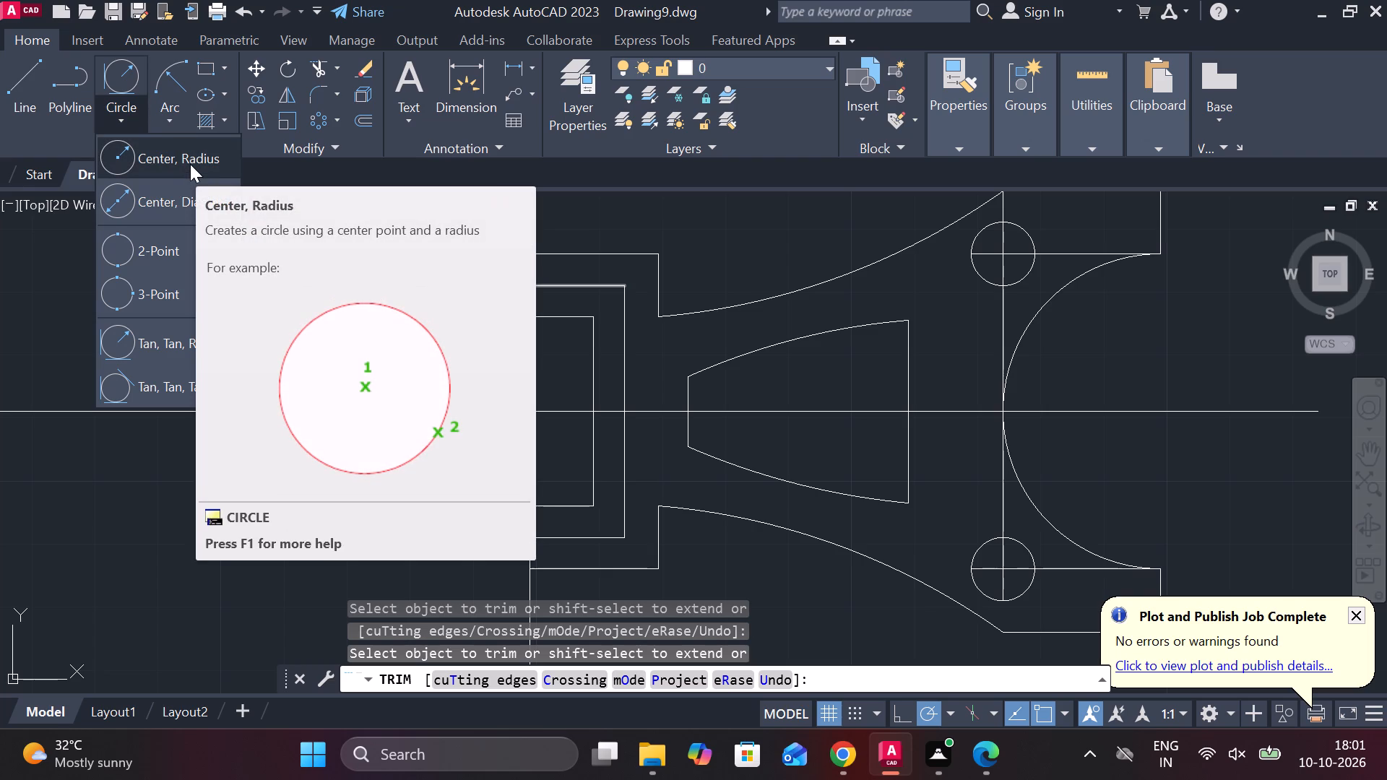
left_click(190, 164)
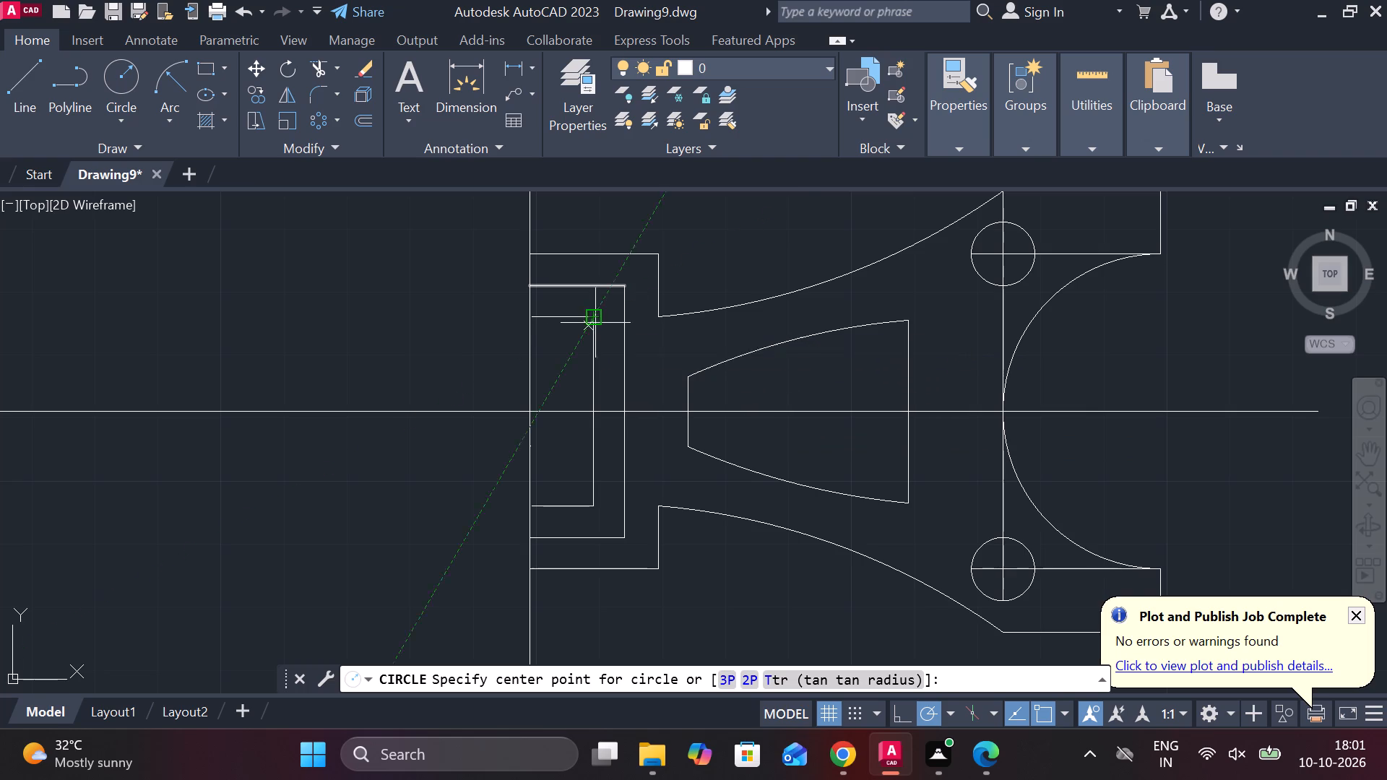
left_click(594, 323)
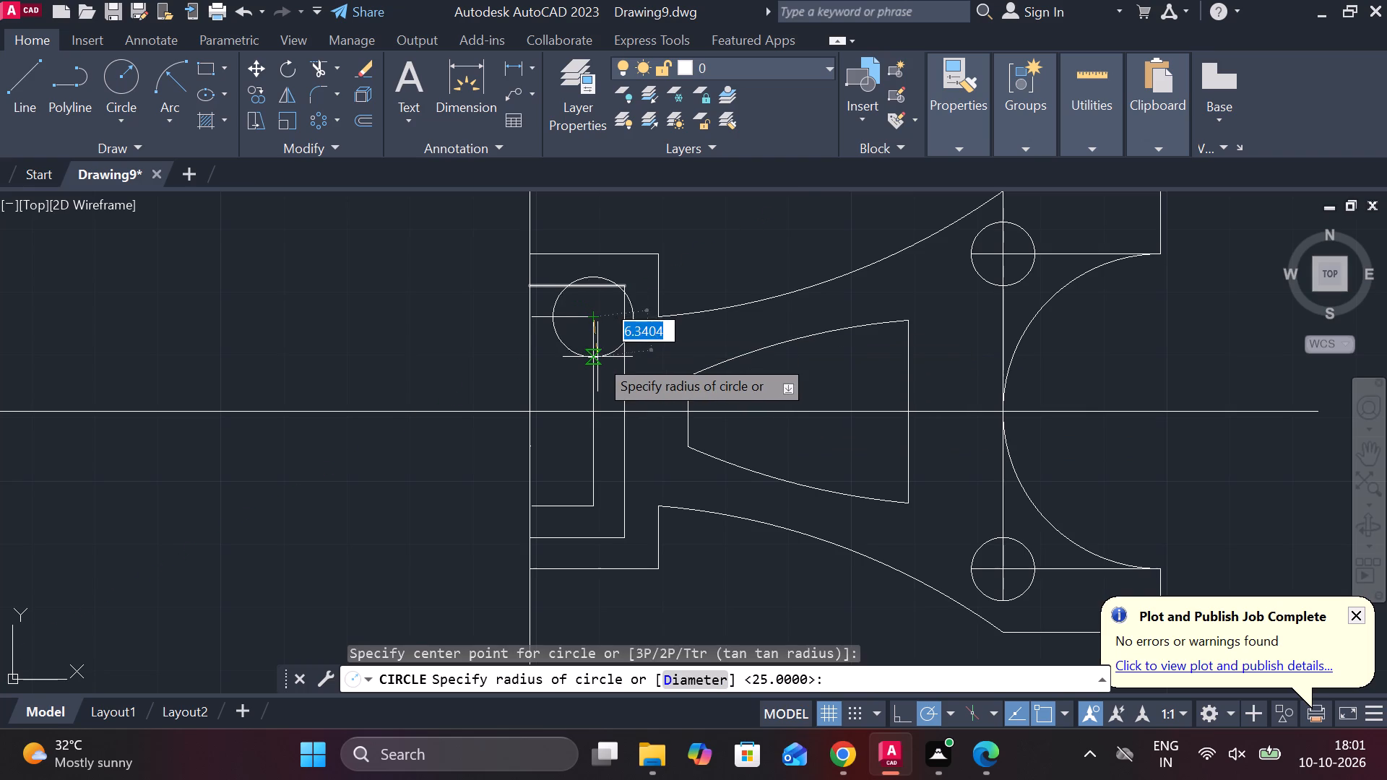
key("3")
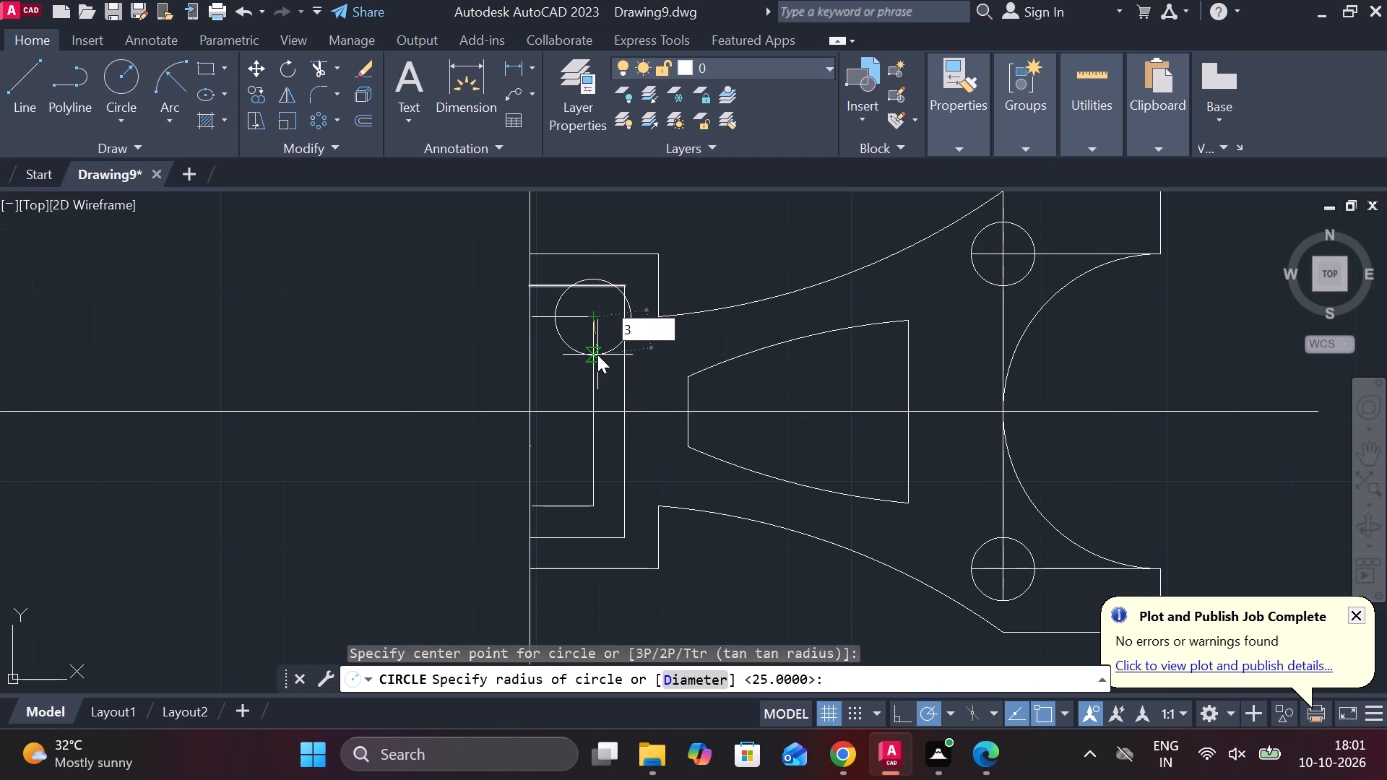
key("Return")
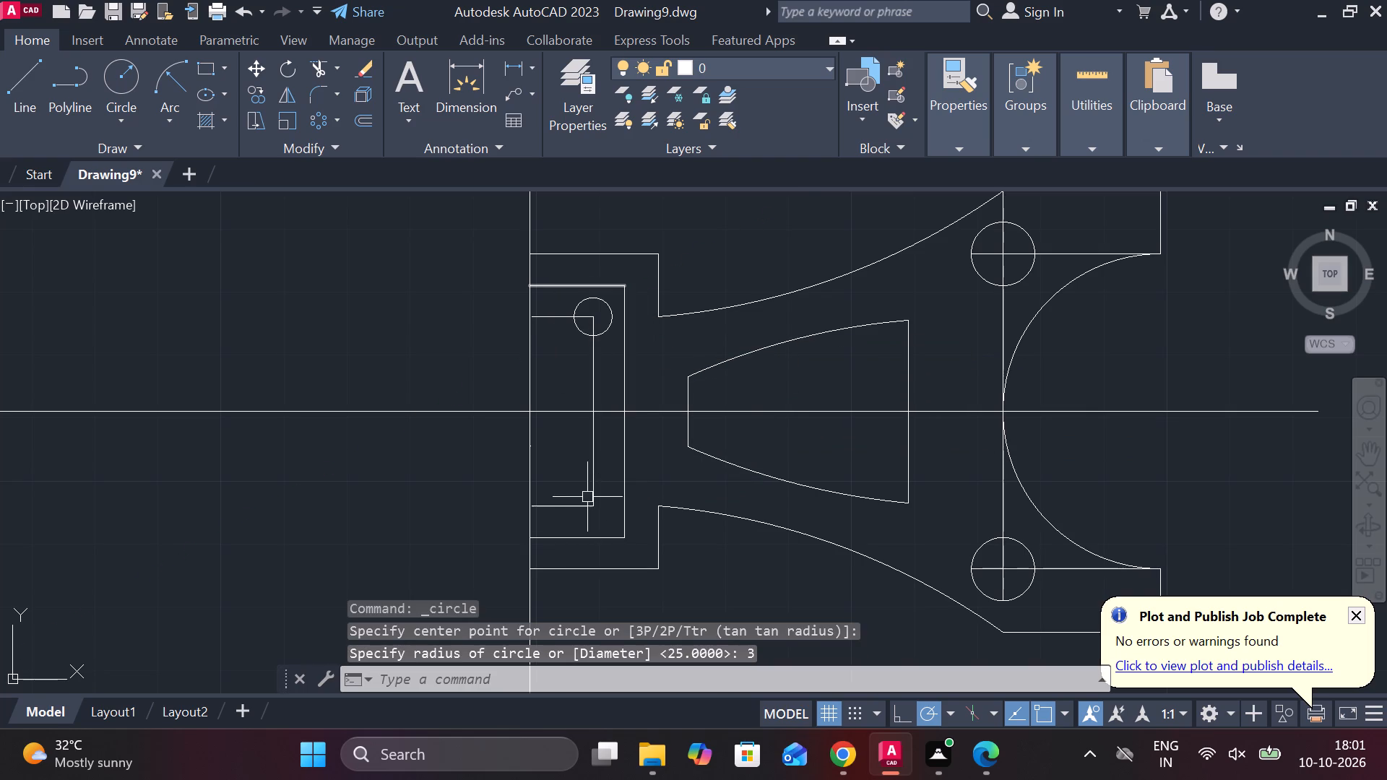
Draw a circle of radius 3 centred on the innermost rectangle's lower corner in the stepped block.
left_click(142, 124)
left_click(157, 148)
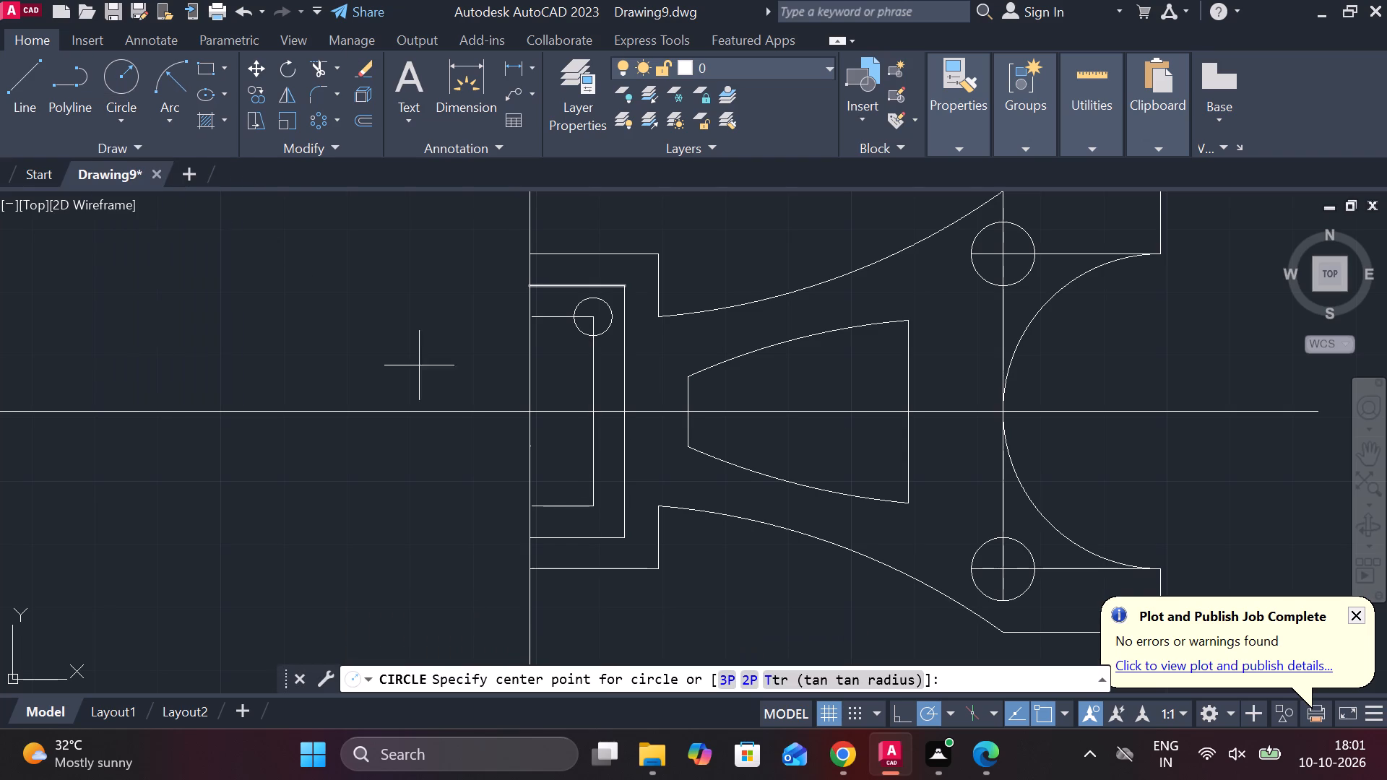
left_click(589, 509)
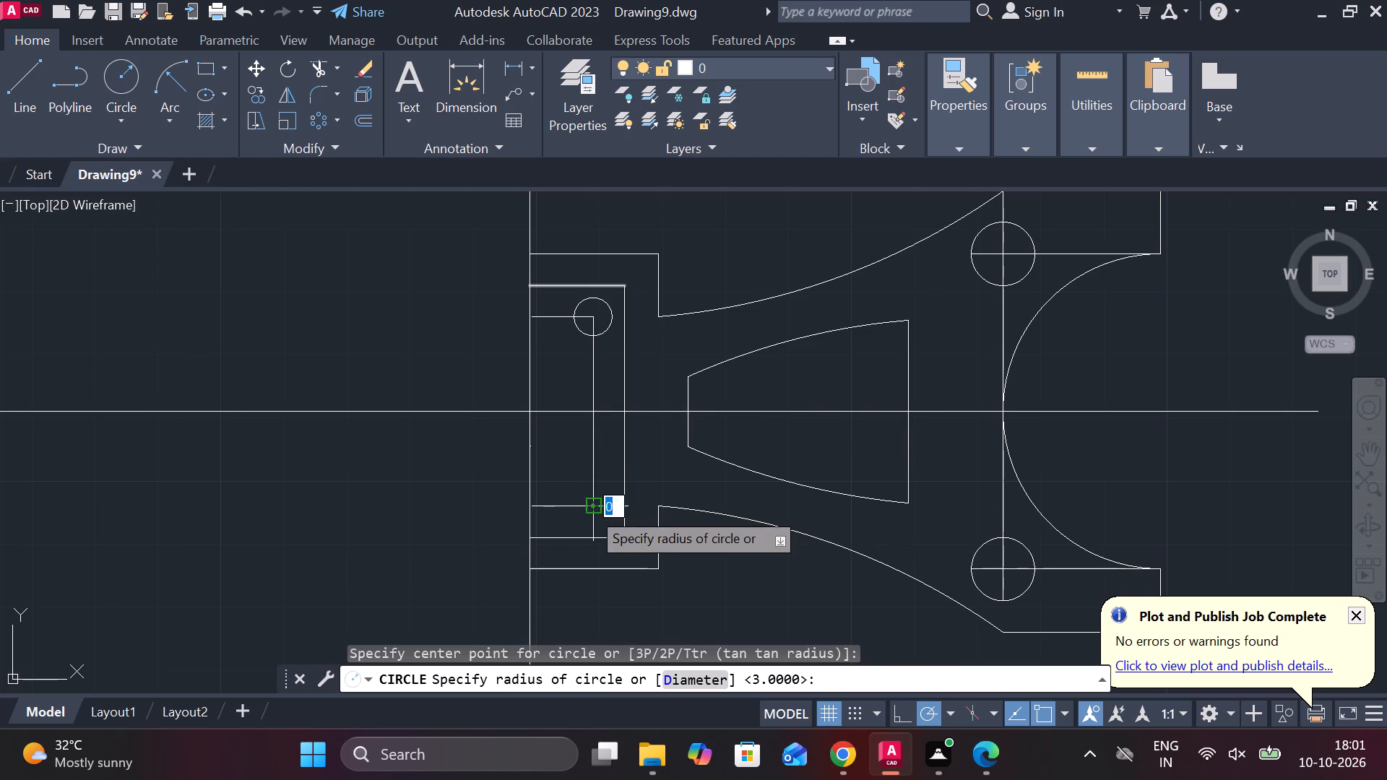
key("3")
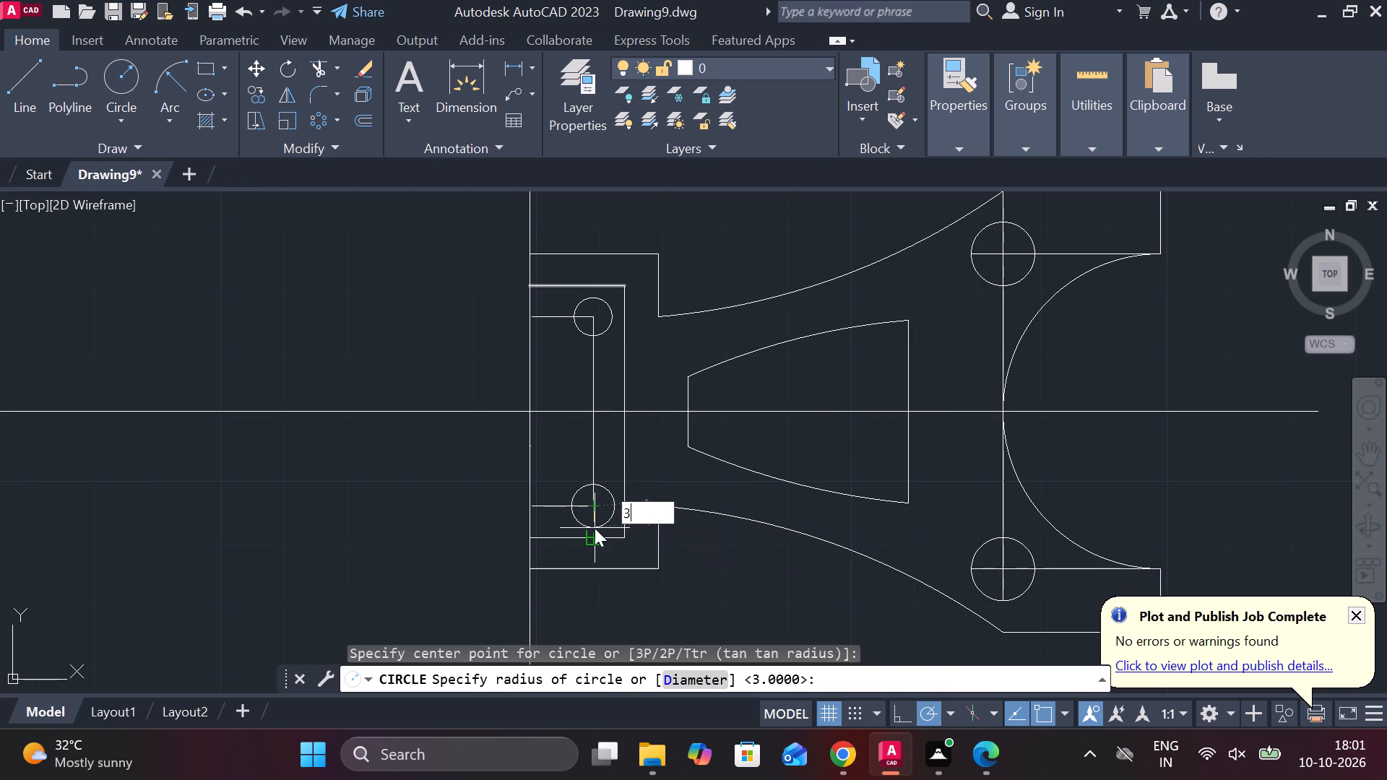
key("Return")
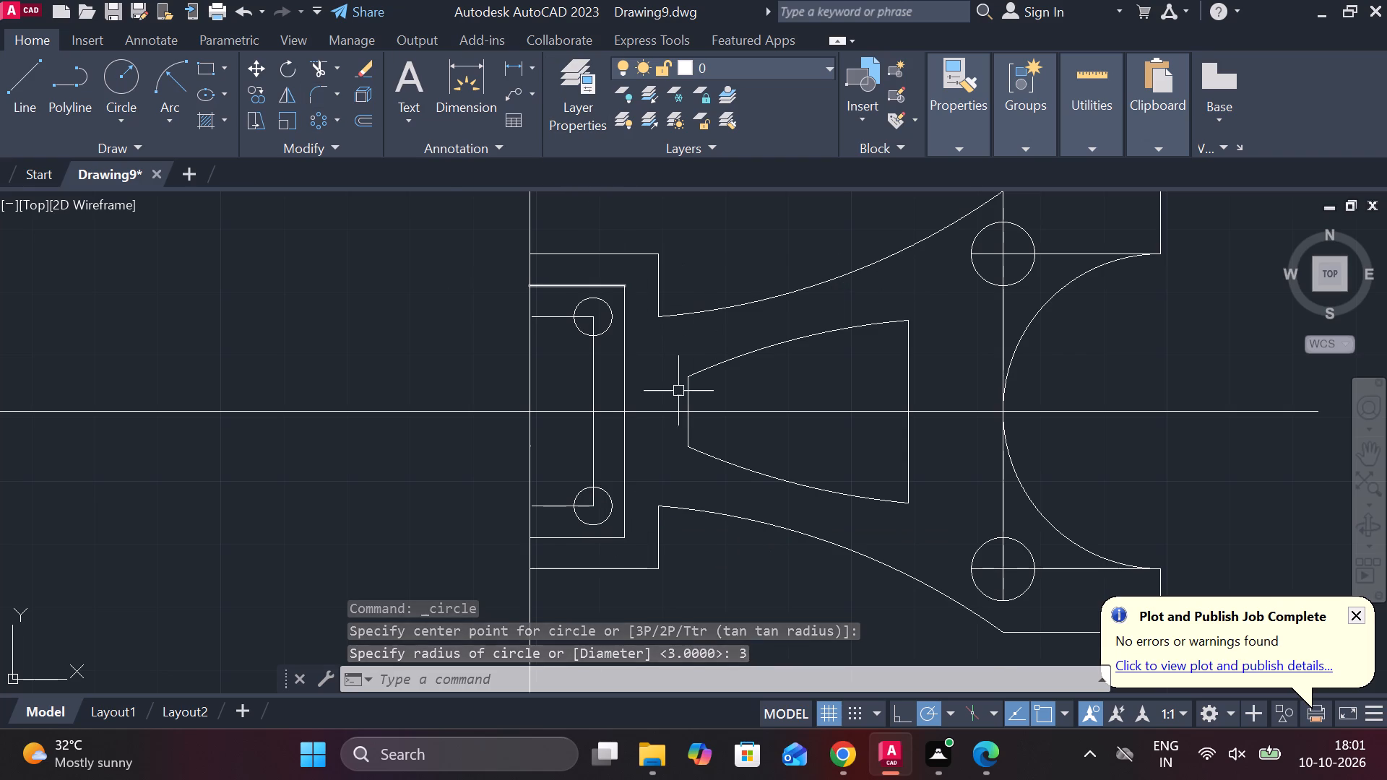
Fillet the upper and lower corners of the middle rectangle around the two small circles with radius 5.
scroll(678, 391, "up", 1)
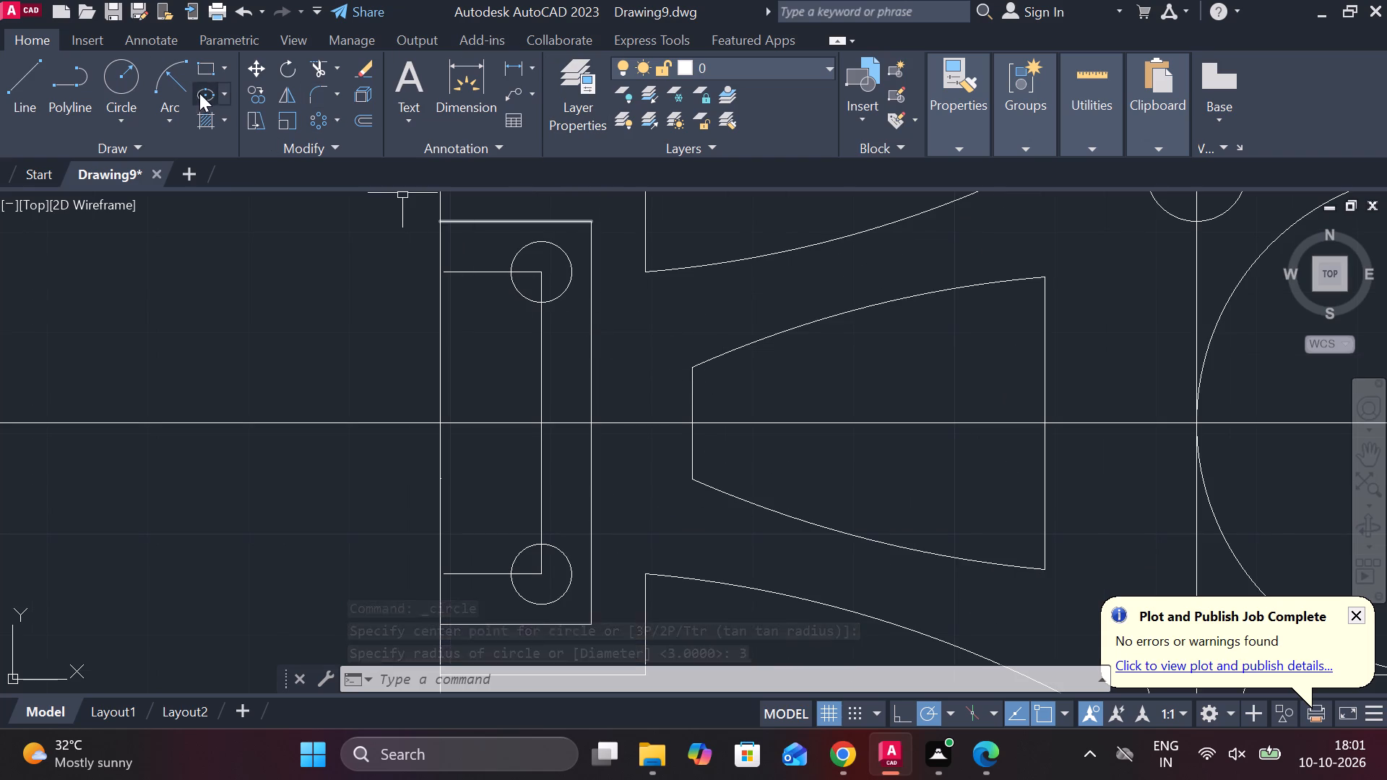
left_click(324, 96)
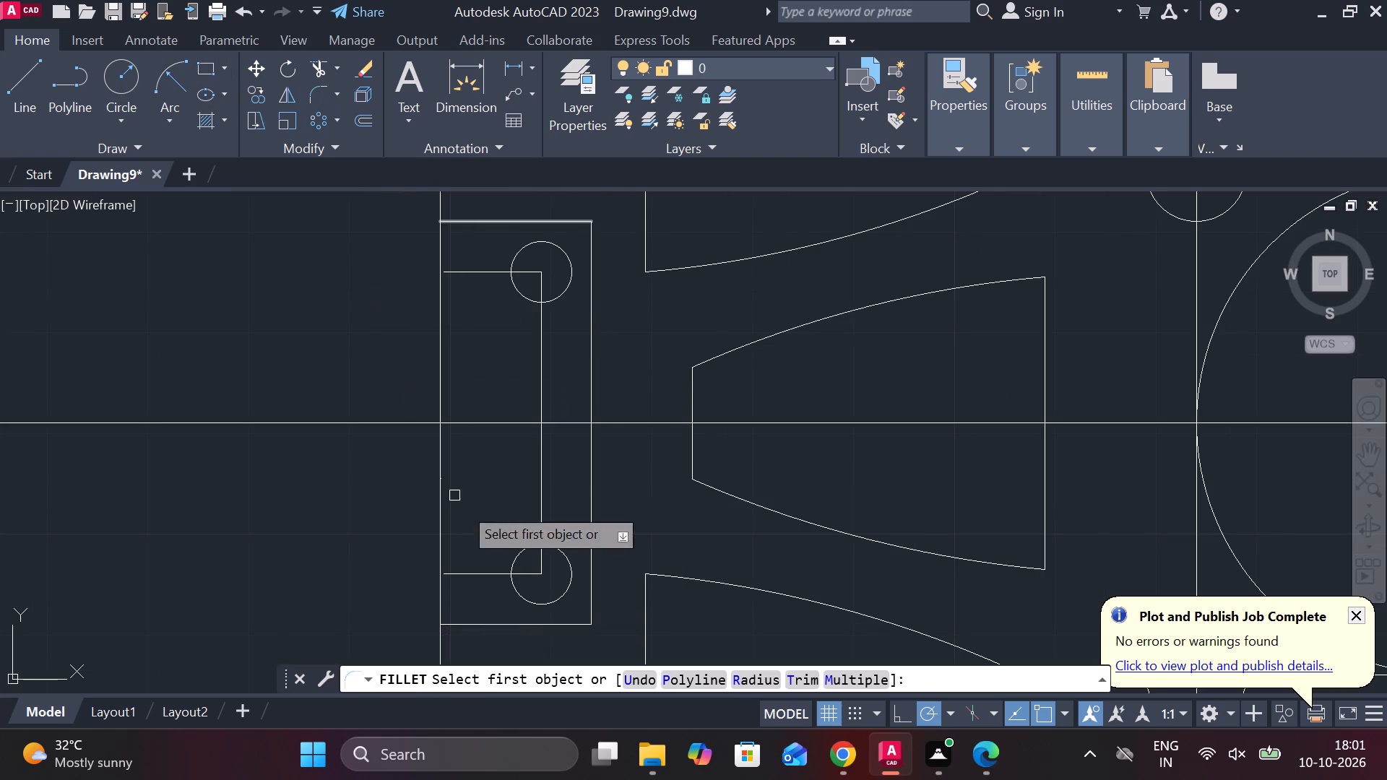
left_click(761, 680)
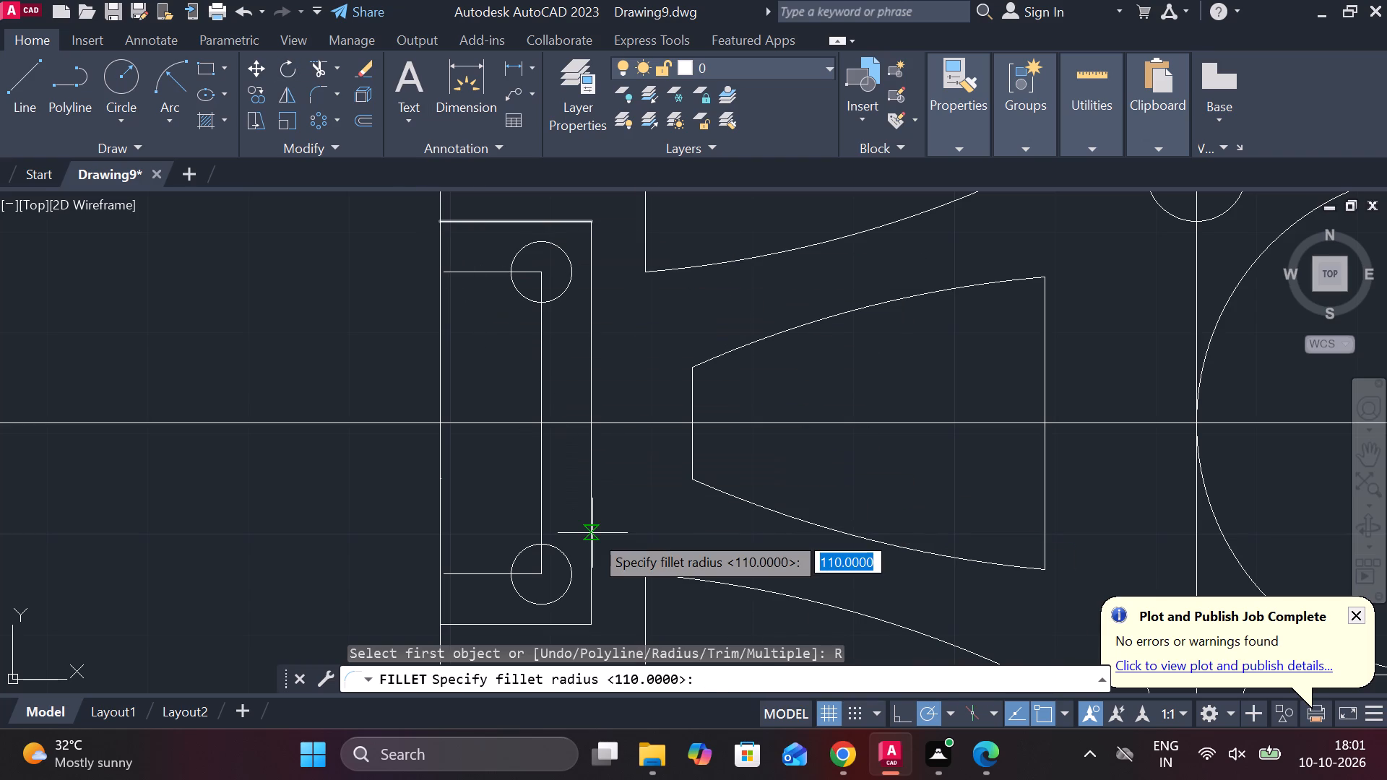
key("5")
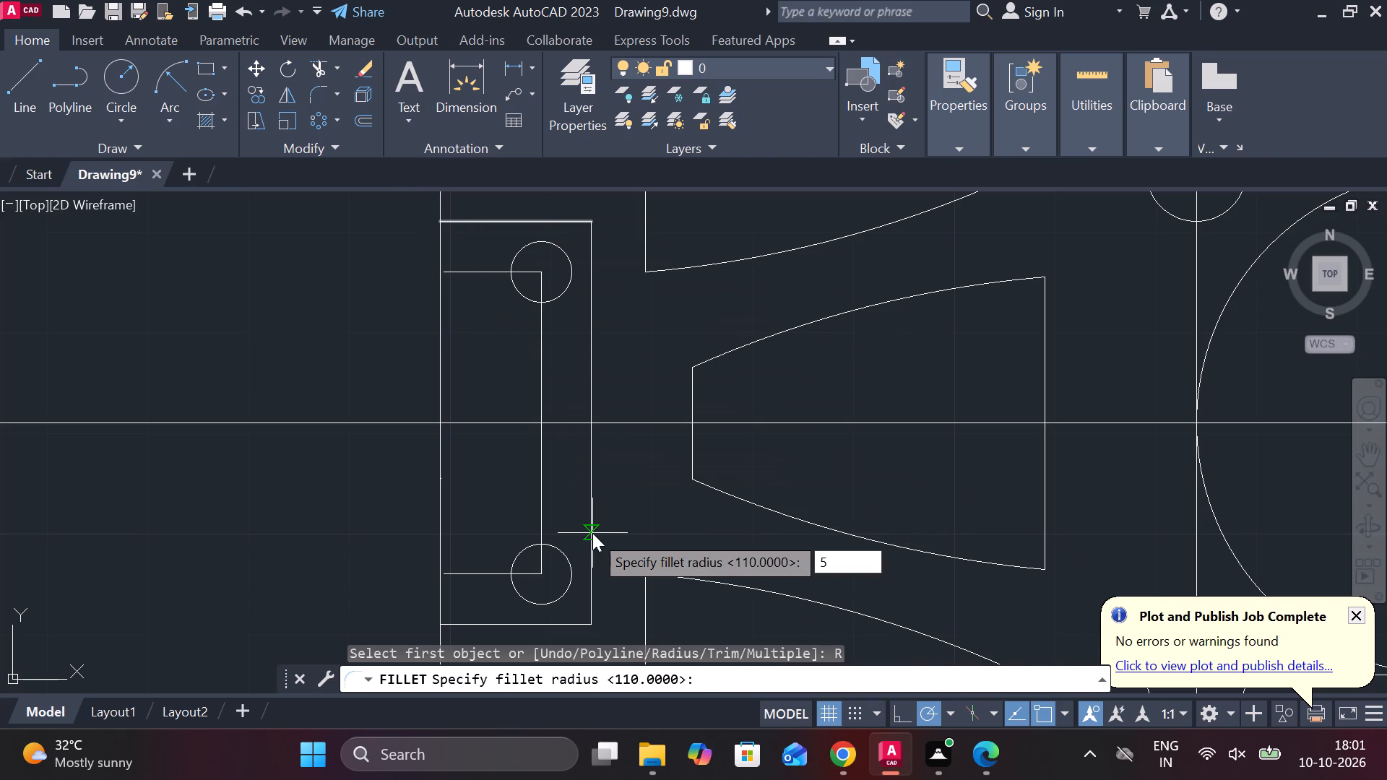
key("Return")
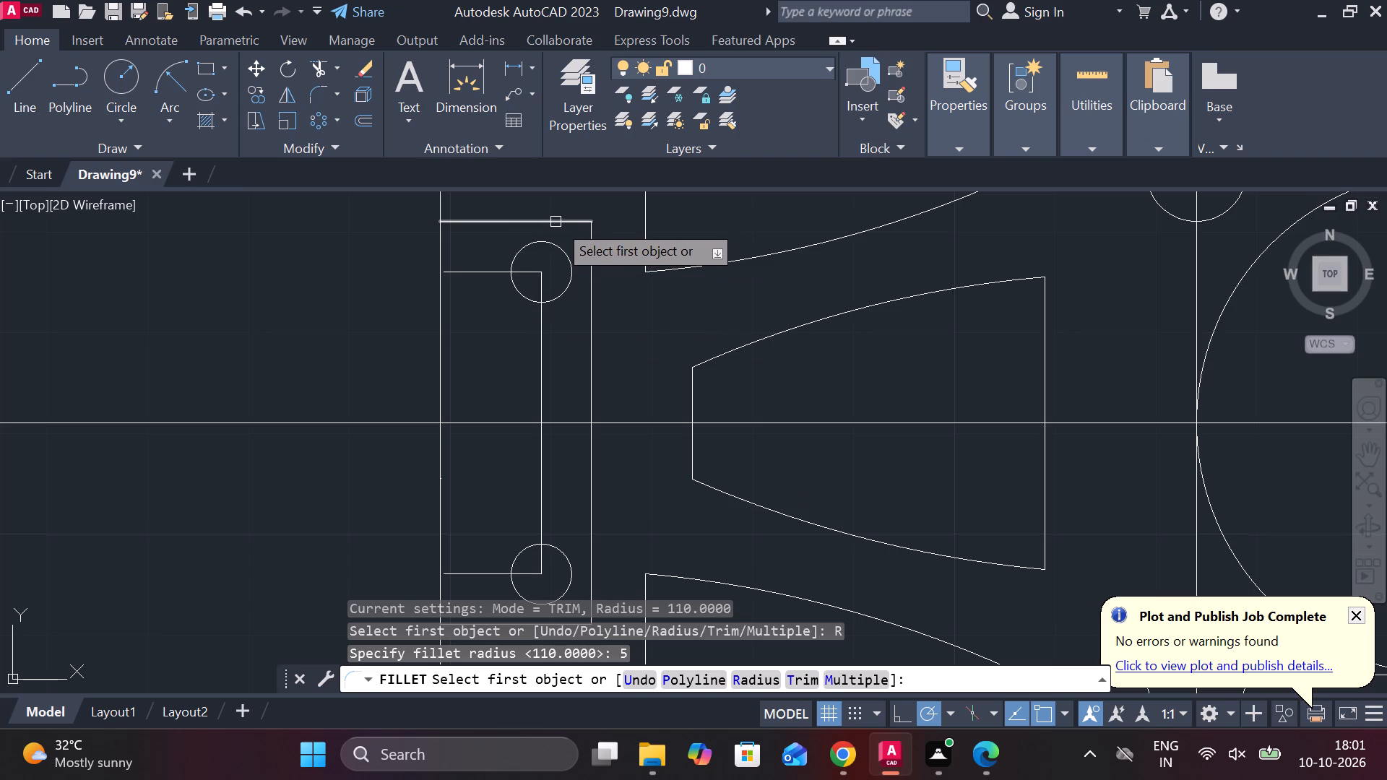
left_click(553, 222)
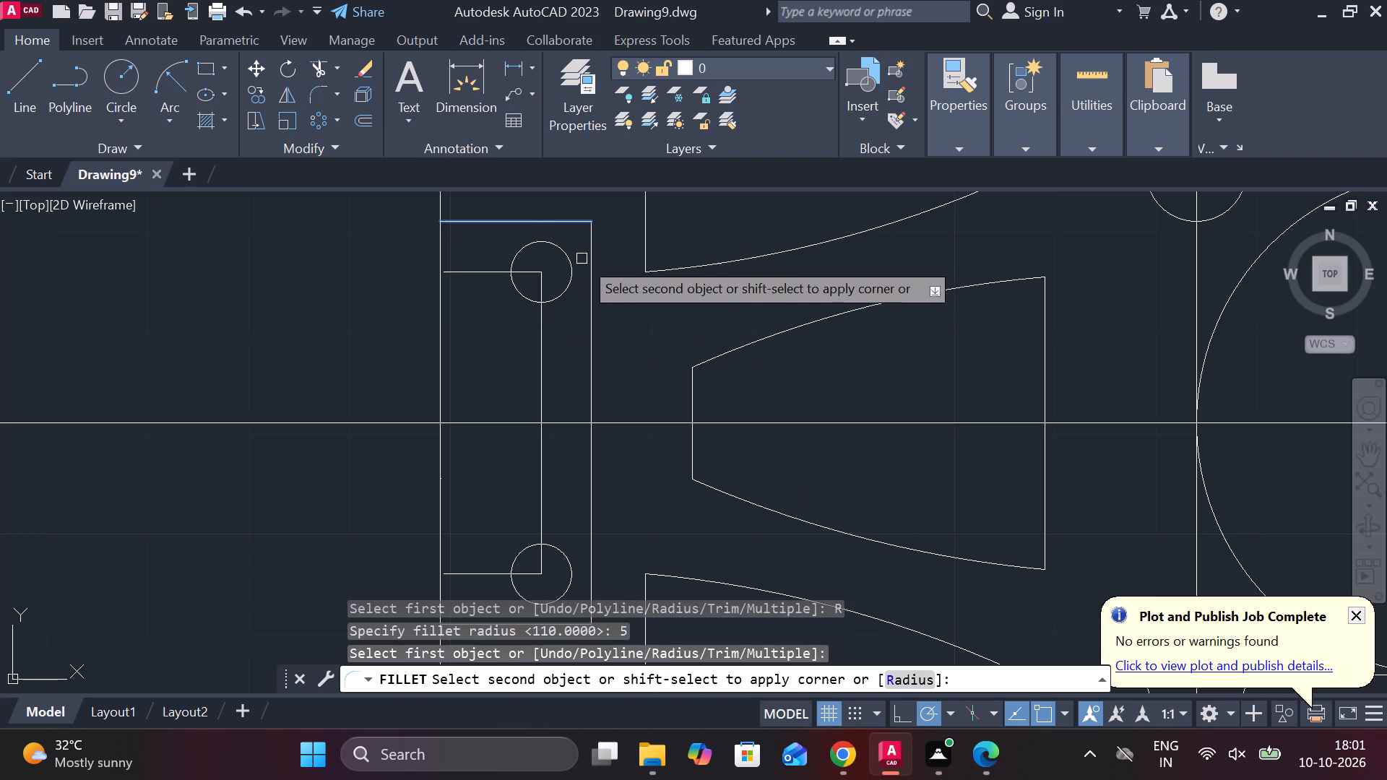
left_click(589, 268)
scroll(584, 360, "down", 2)
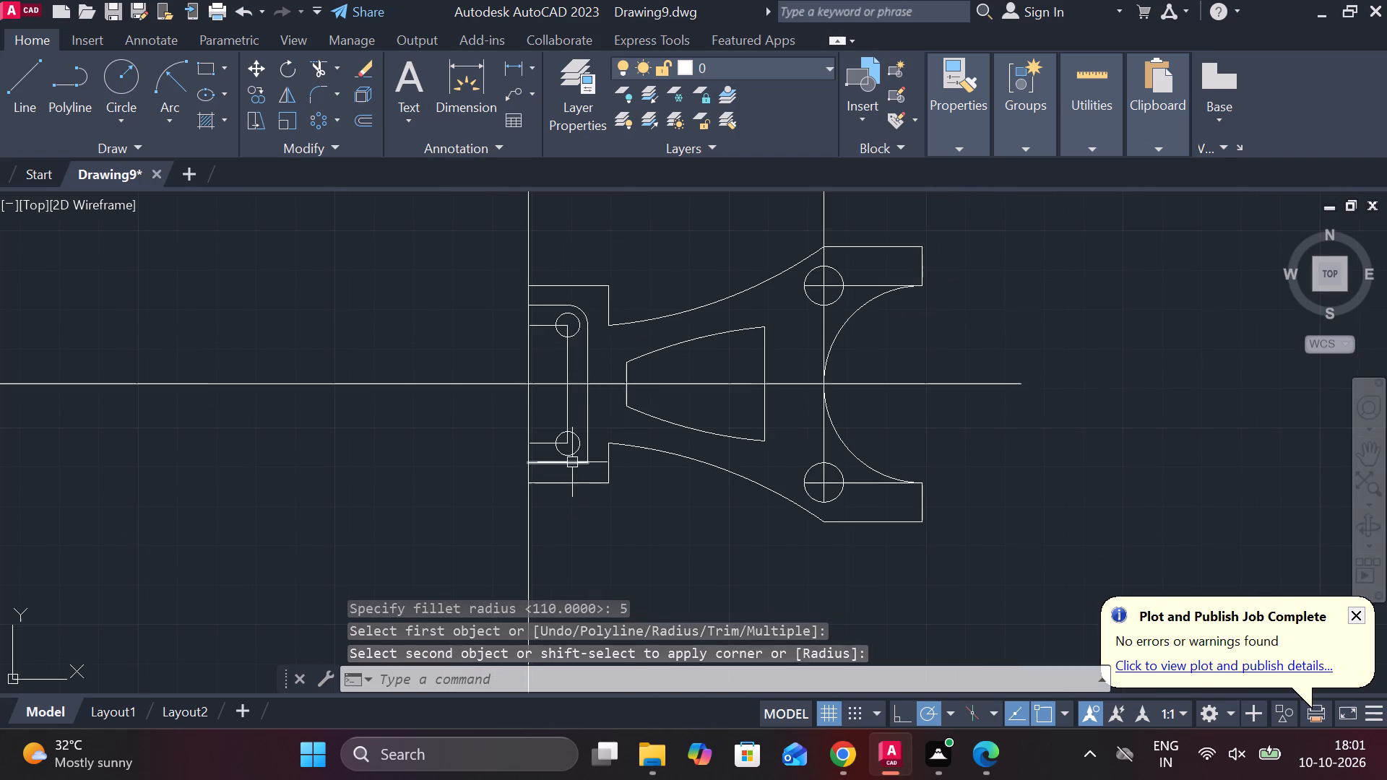
left_click(321, 96)
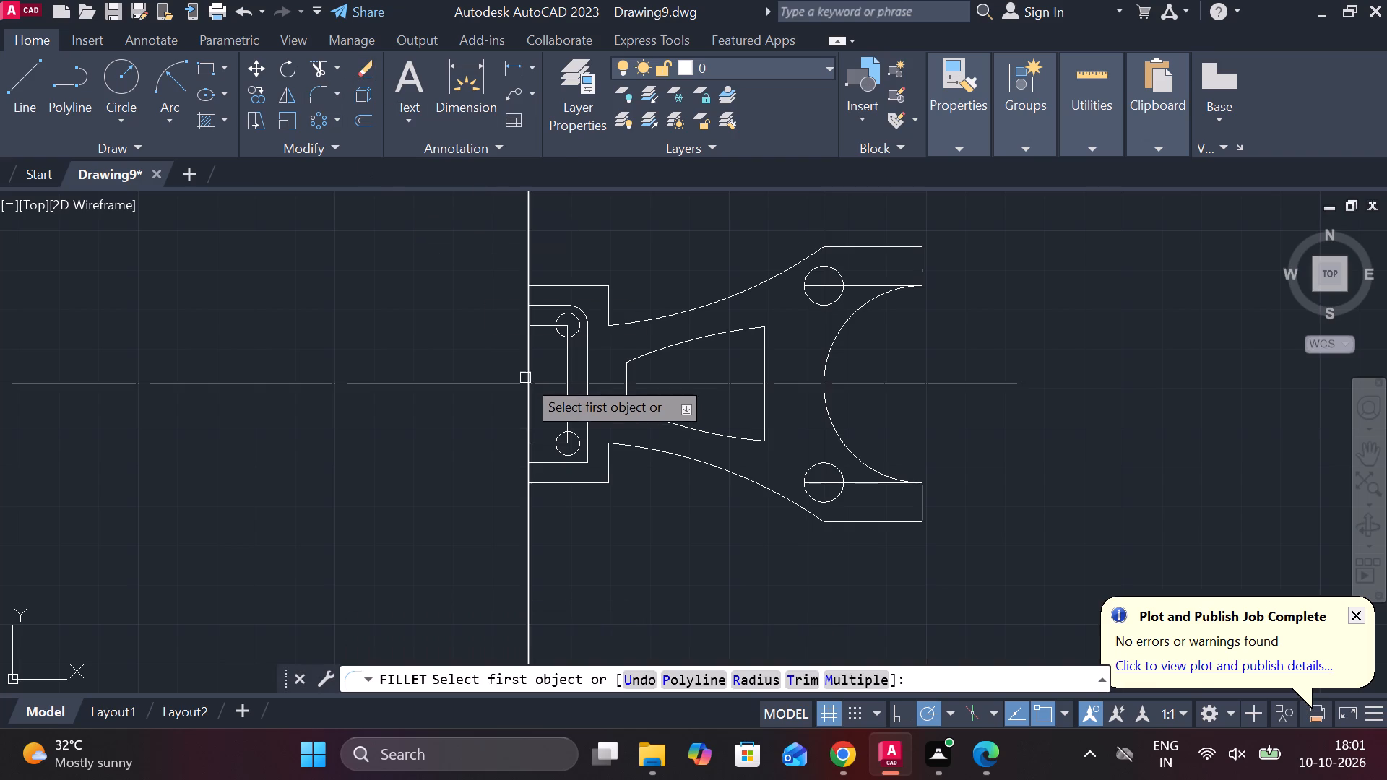
scroll(525, 378, "up", 2)
left_click(646, 596)
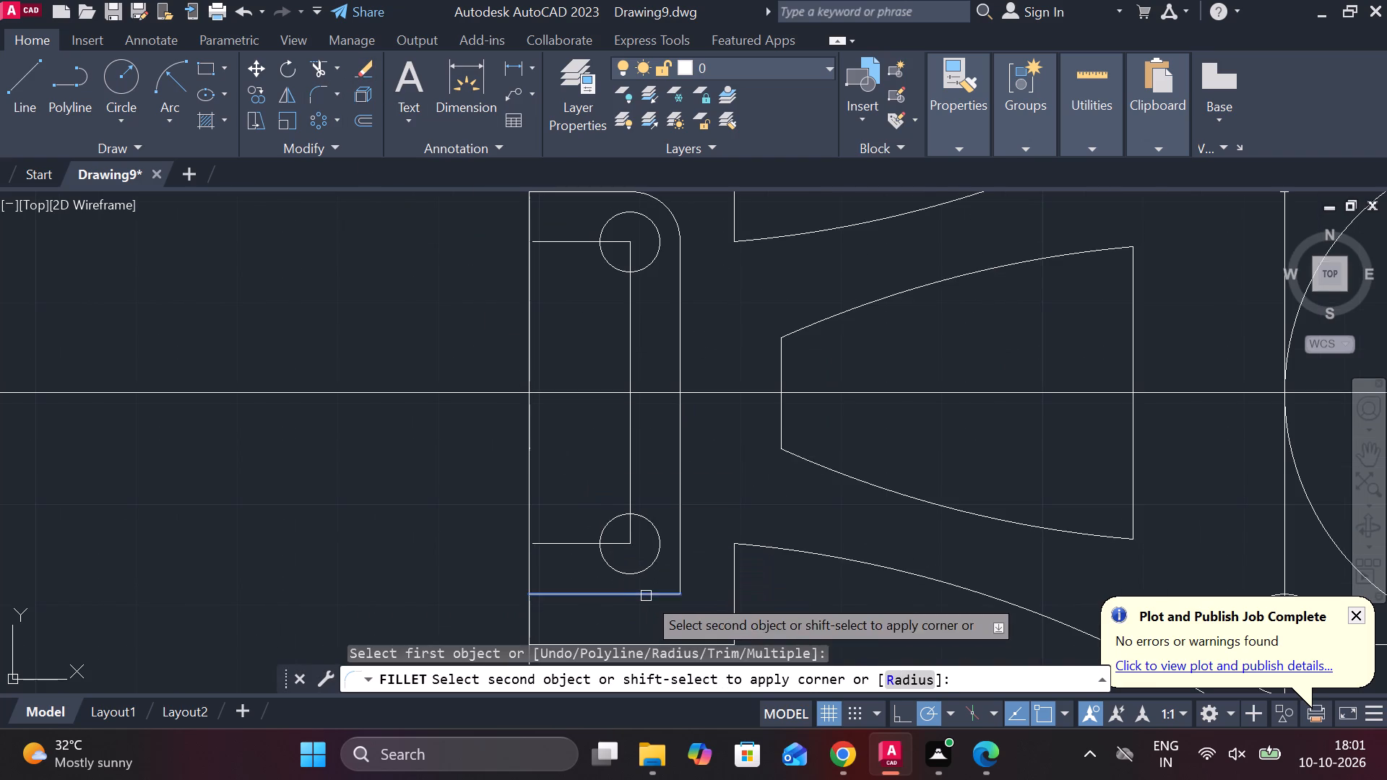
left_click(680, 554)
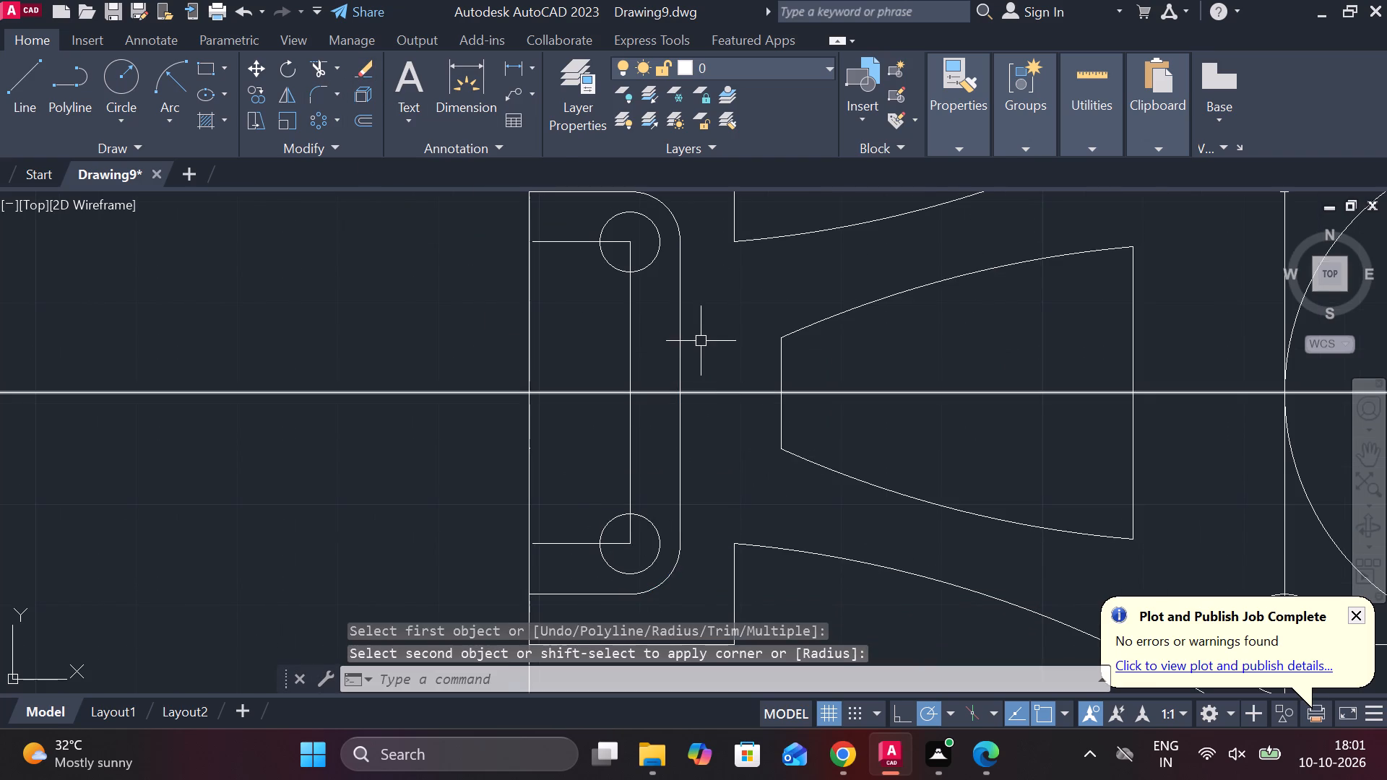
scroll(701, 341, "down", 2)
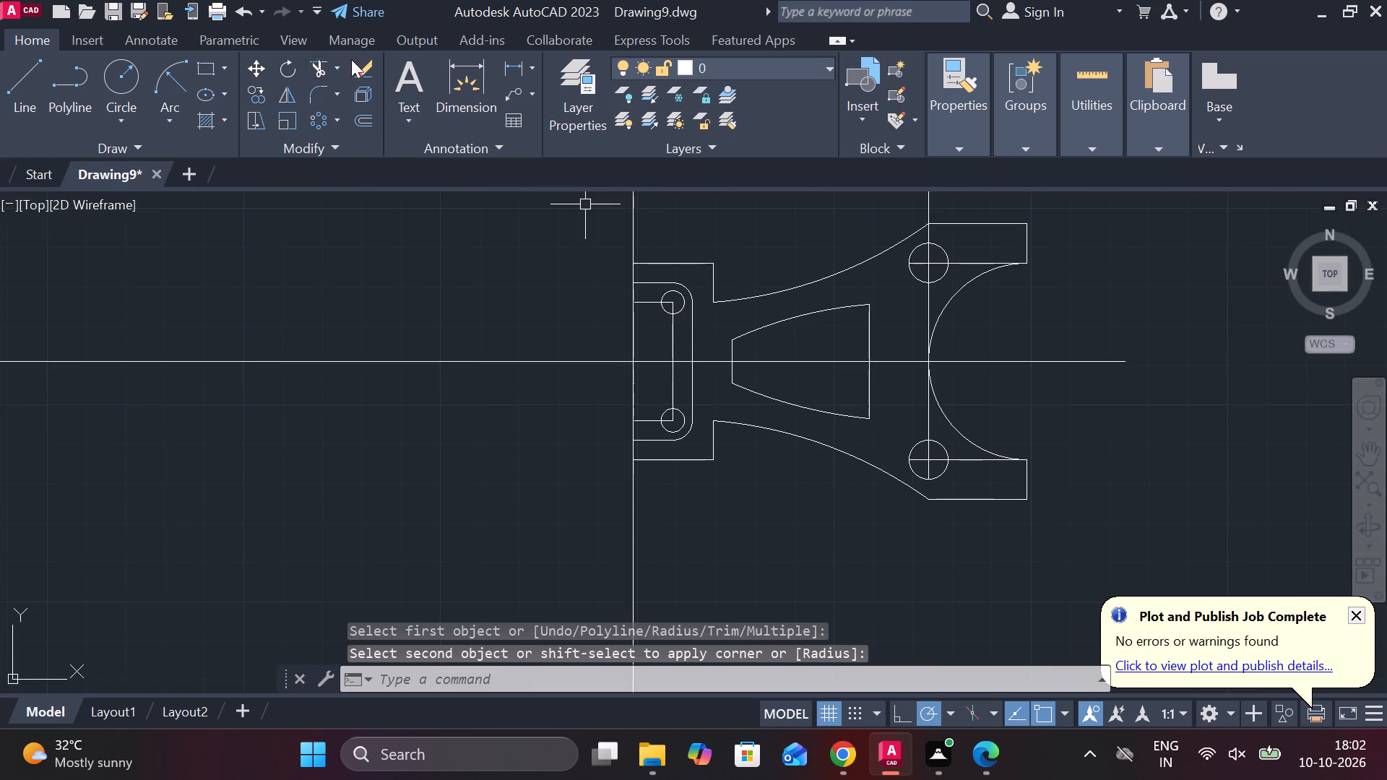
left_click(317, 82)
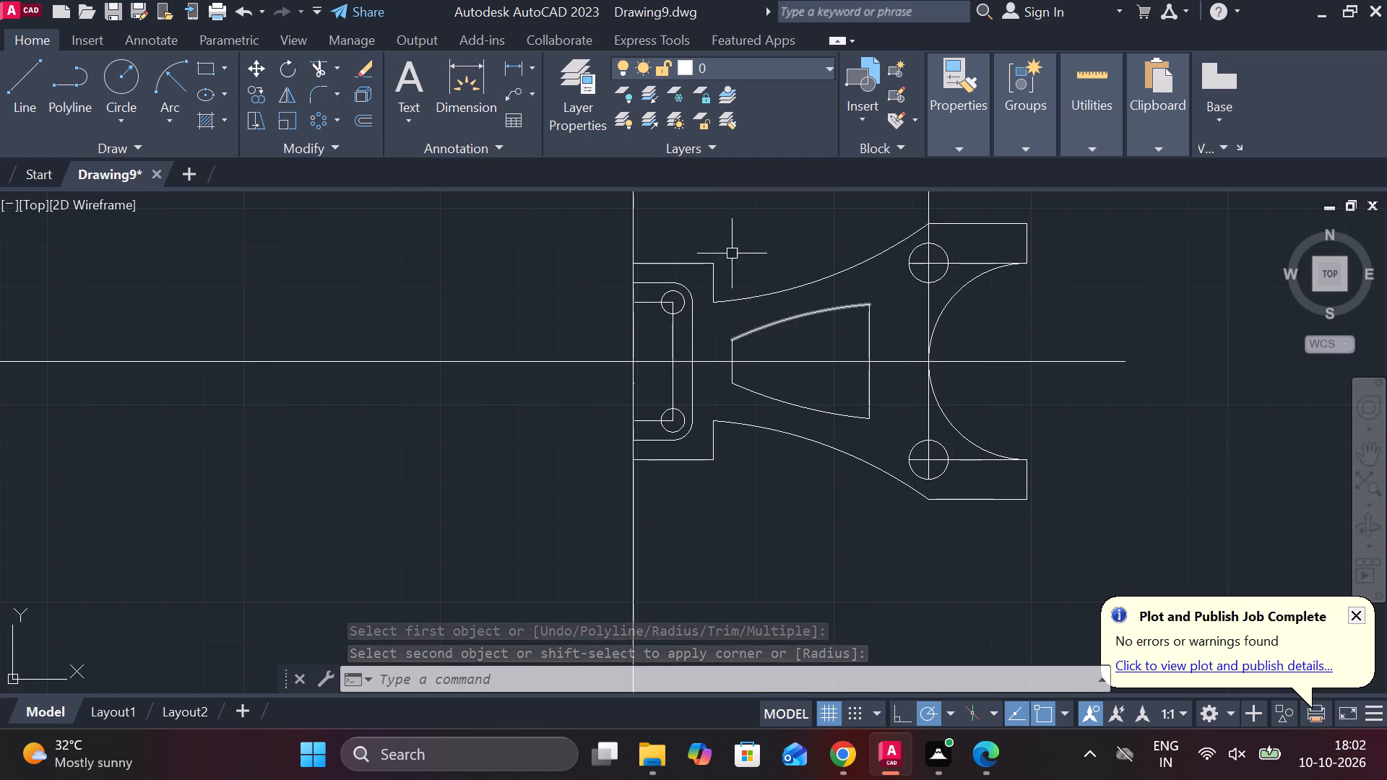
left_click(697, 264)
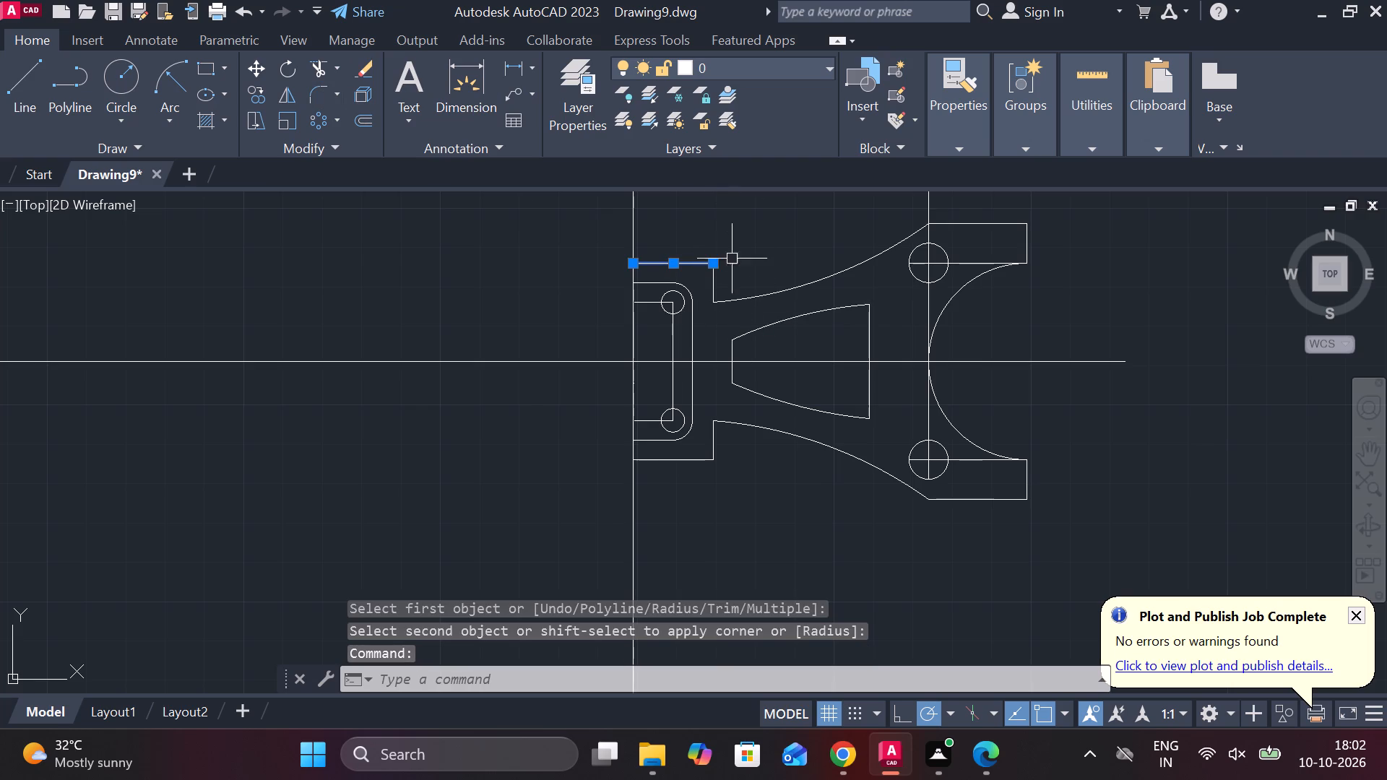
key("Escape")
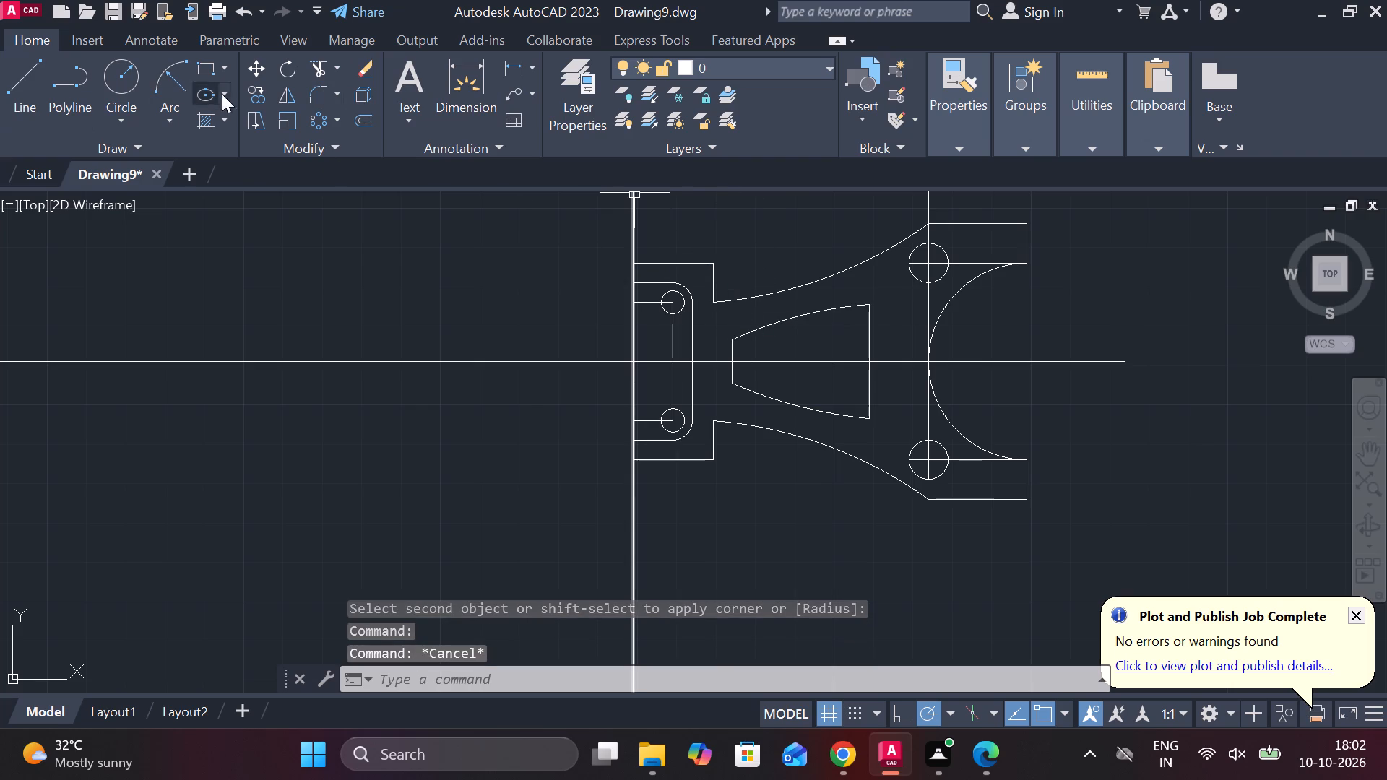
Fillet the upper and lower outer corners of the stepped block with the same radius of 5.
left_click(319, 97)
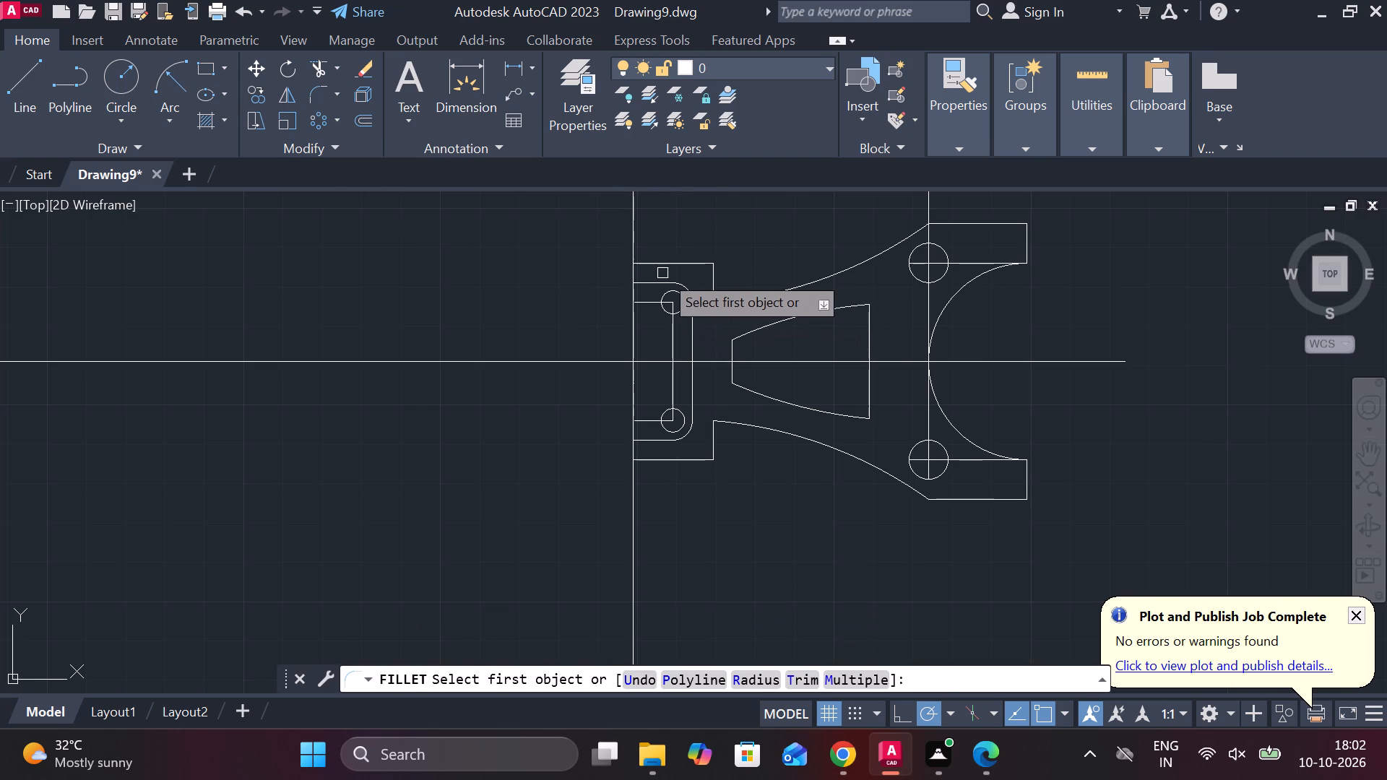
left_click(684, 266)
left_click(712, 288)
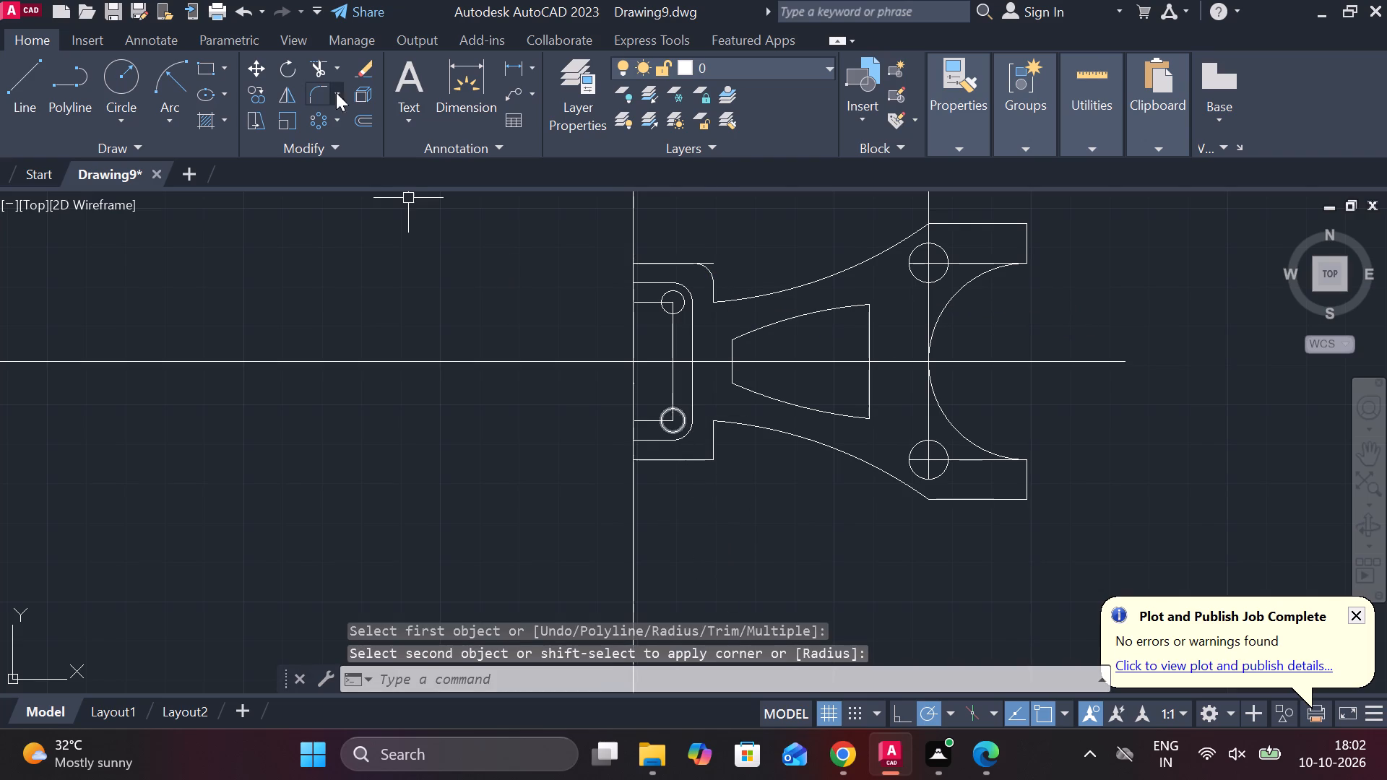
left_click(316, 92)
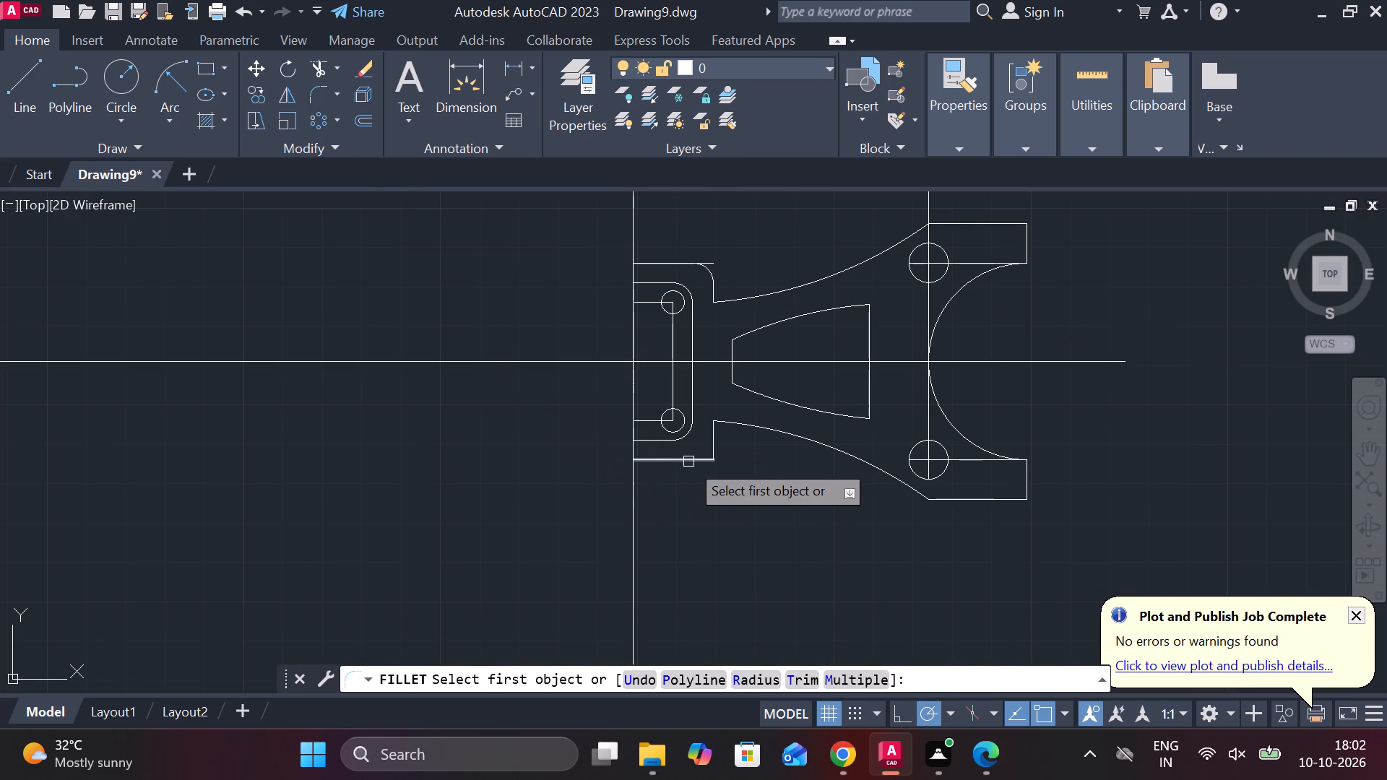
left_click(688, 461)
left_click(713, 438)
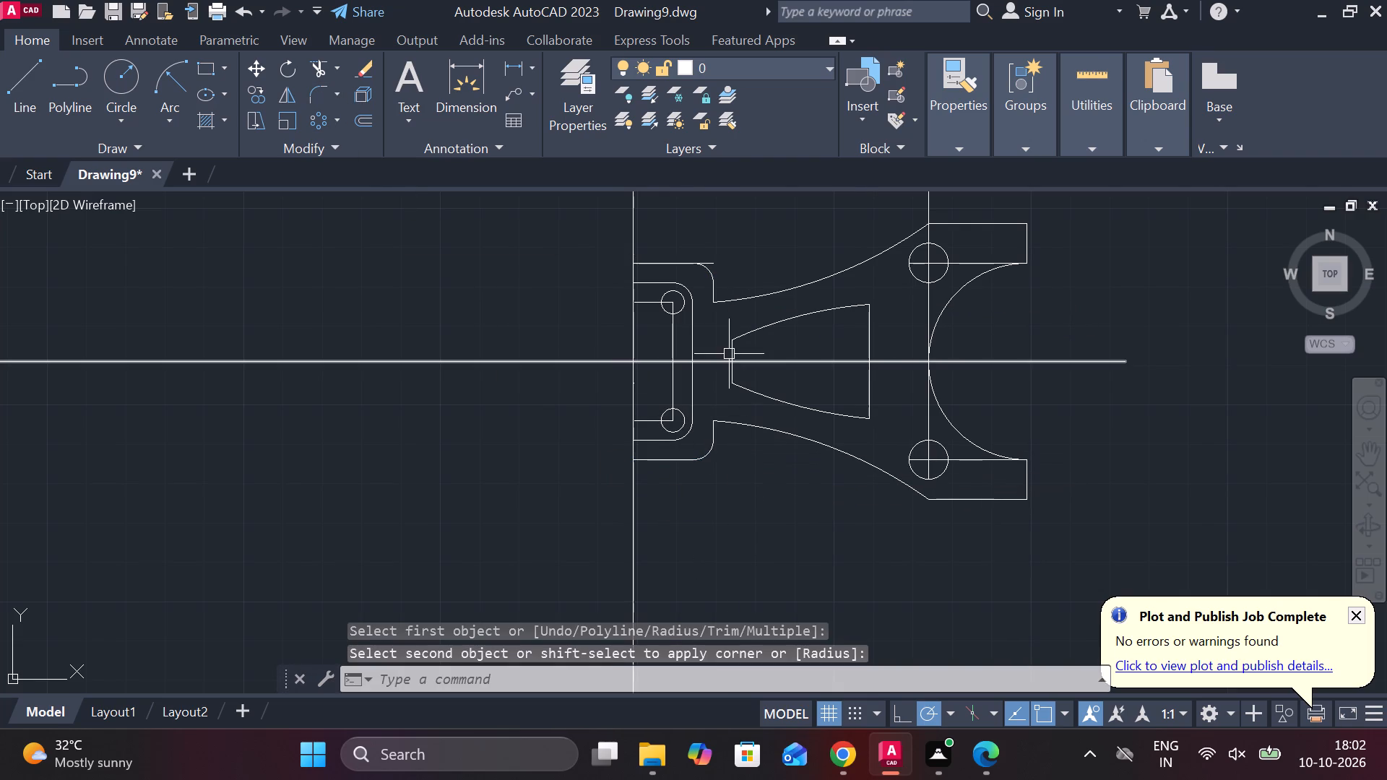
Trim the leftover horizontal stub beyond the block's rounded upper outer corner.
scroll(729, 354, "down", 2)
scroll(729, 354, "up", 4)
scroll(729, 354, "down", 2)
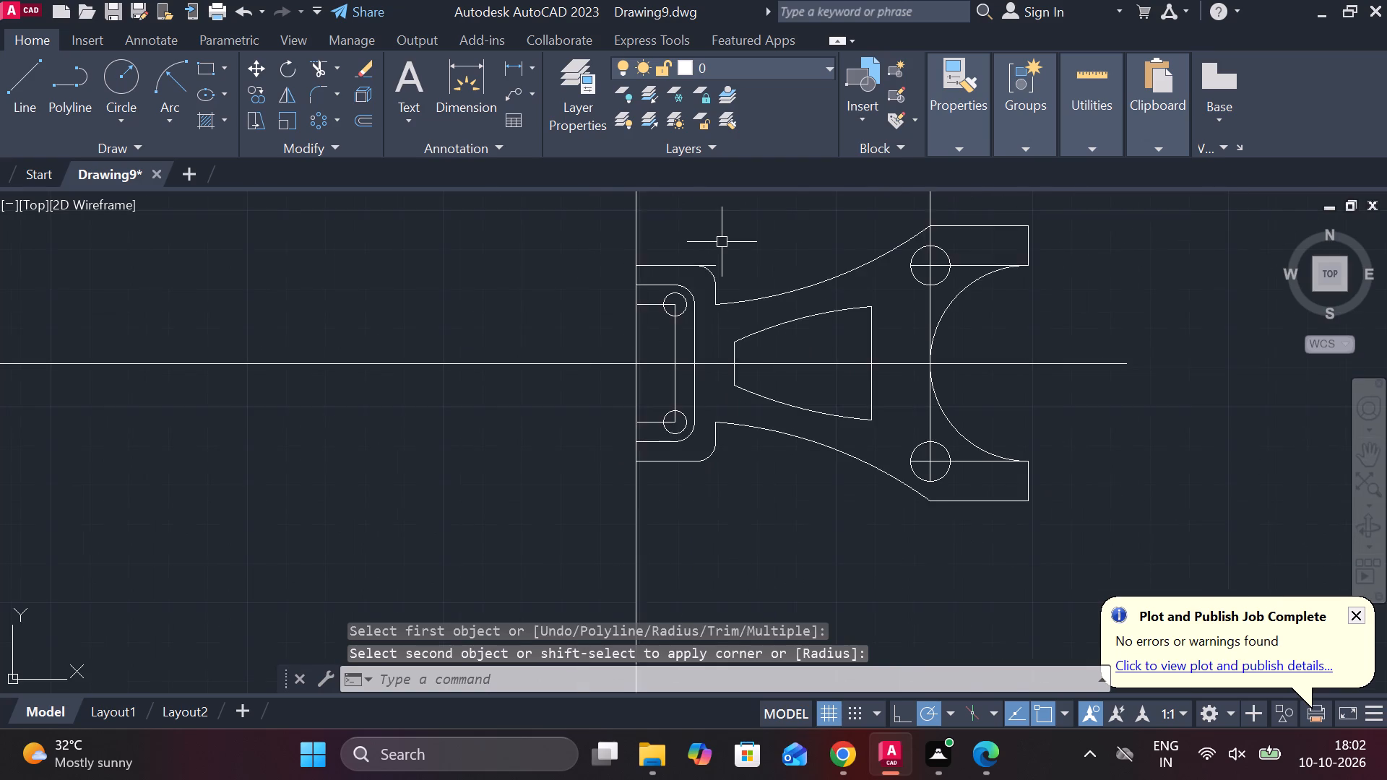
scroll(721, 238, "up", 2)
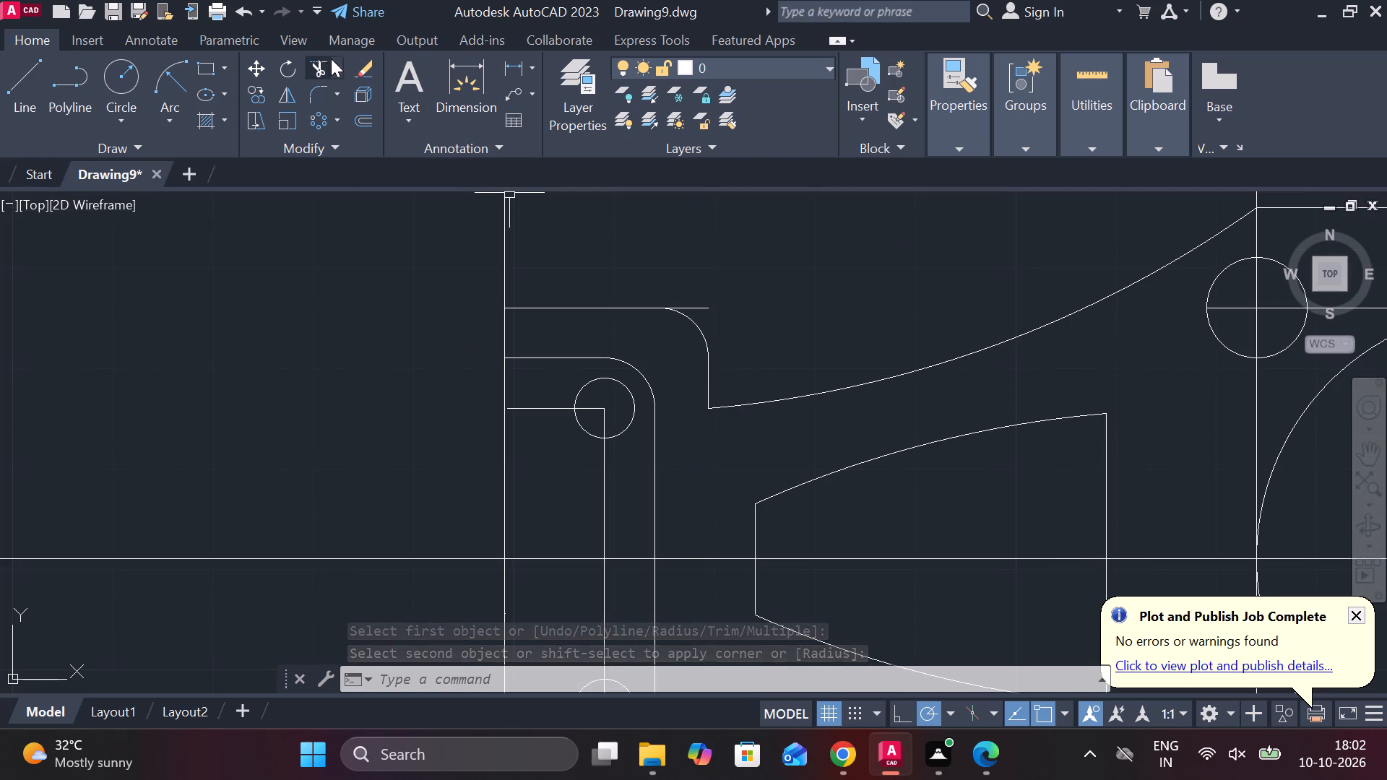
left_click(326, 73)
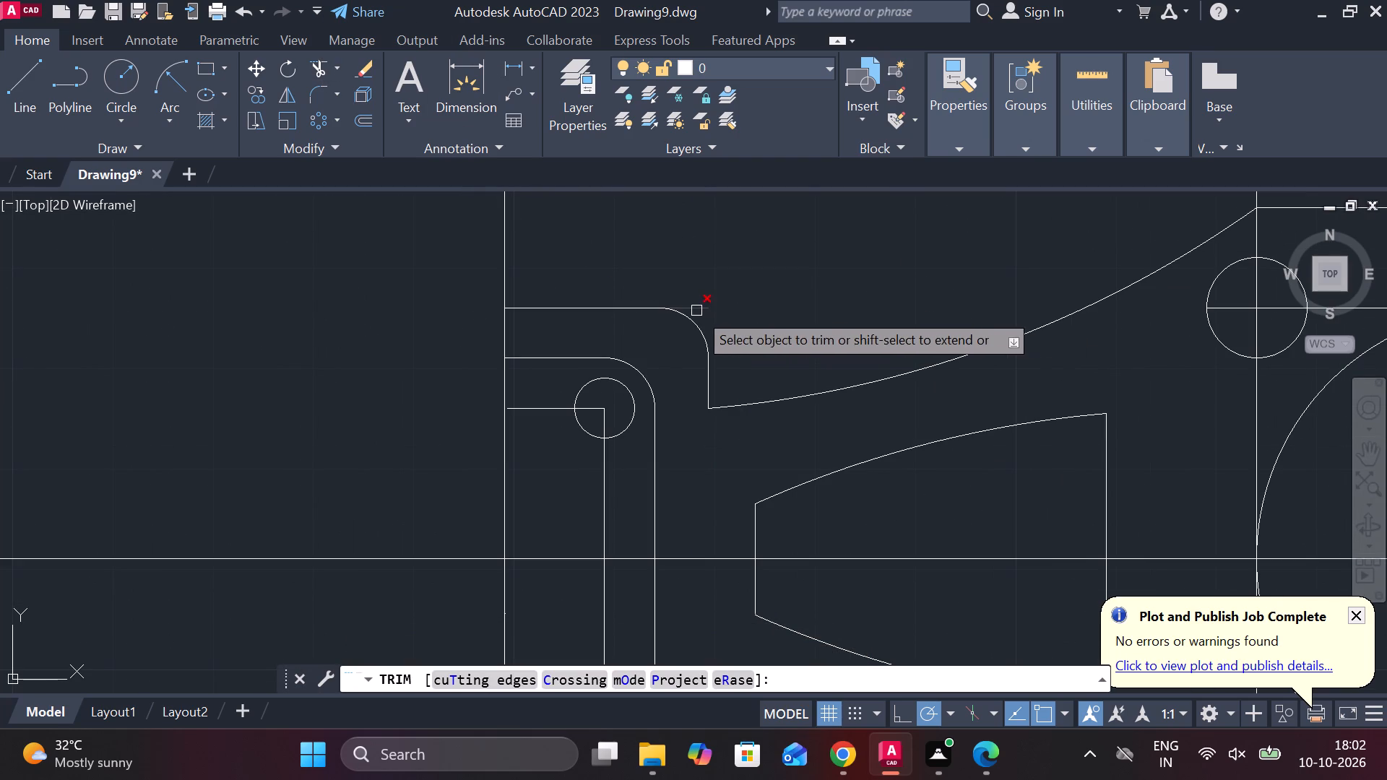
left_click(696, 311)
Trim away the innermost rectangle's horizontal and vertical lines outside and inside the upper radius-3 circle, down to the horizontal centreline.
scroll(772, 274, "down", 3)
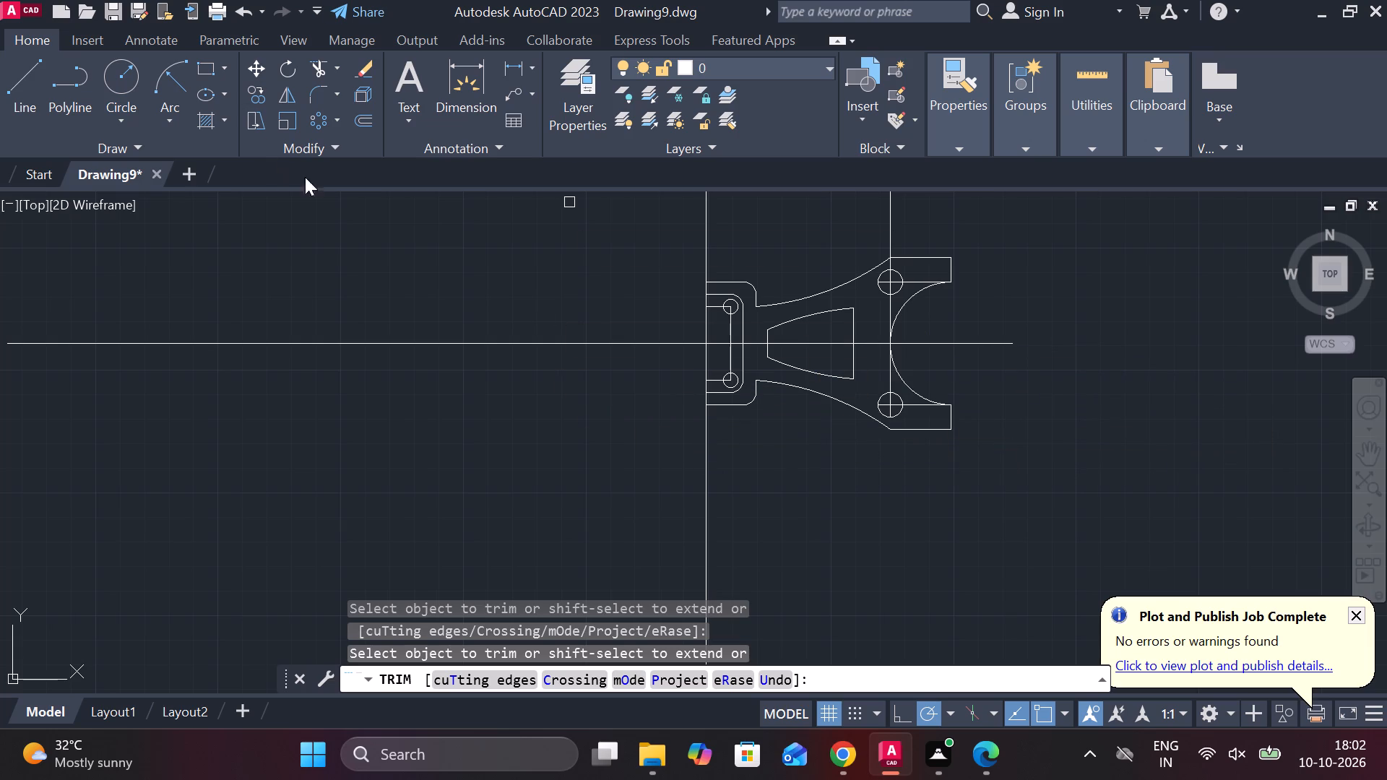
scroll(595, 274, "up", 3)
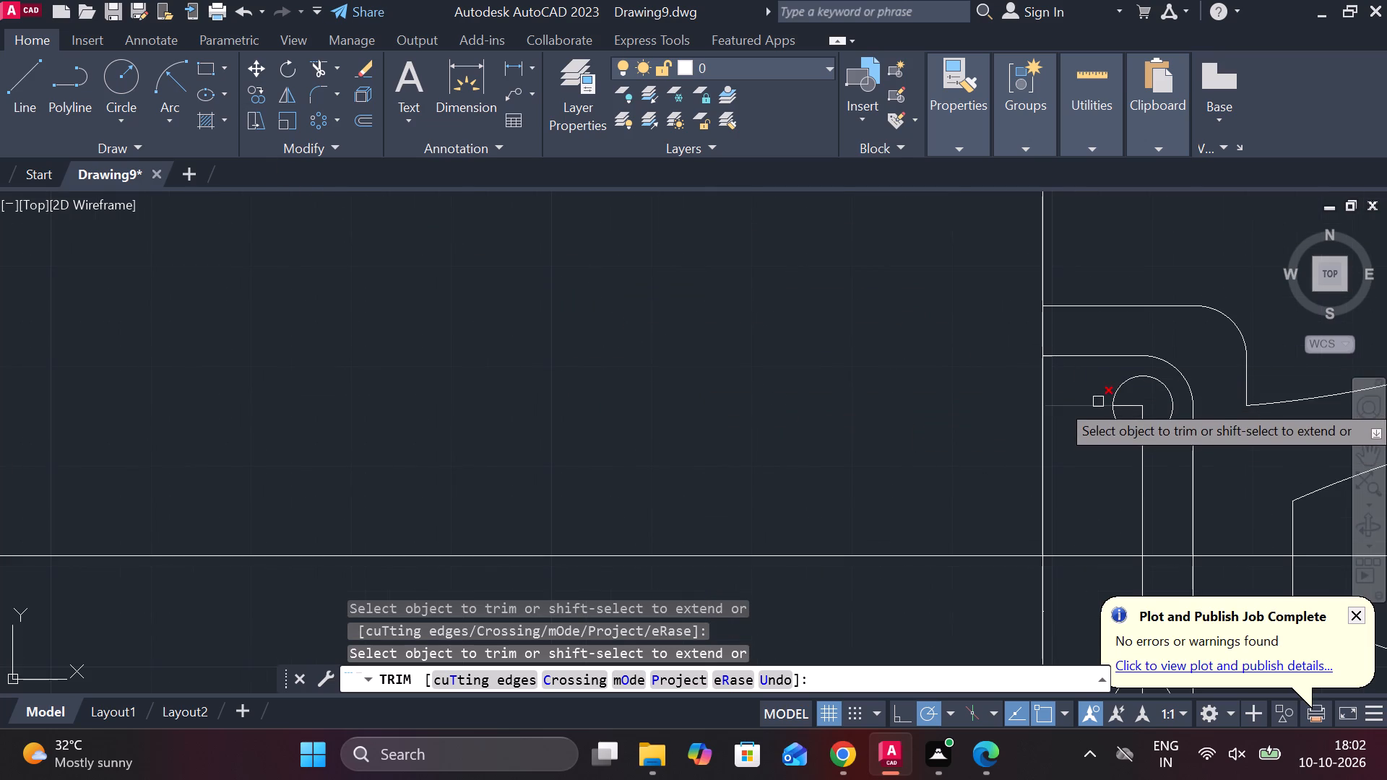
left_click(1098, 402)
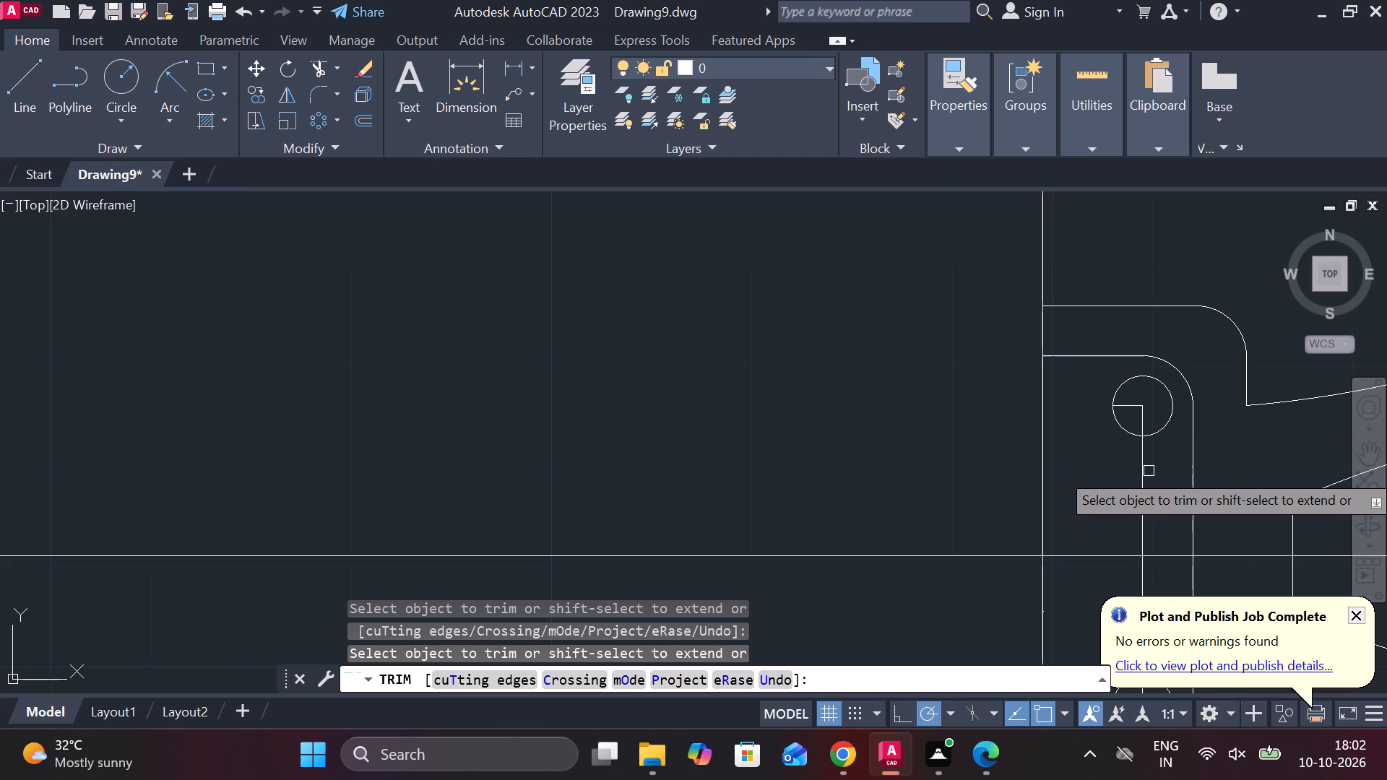
left_click(1149, 471)
left_click_drag(1149, 471, 1130, 472)
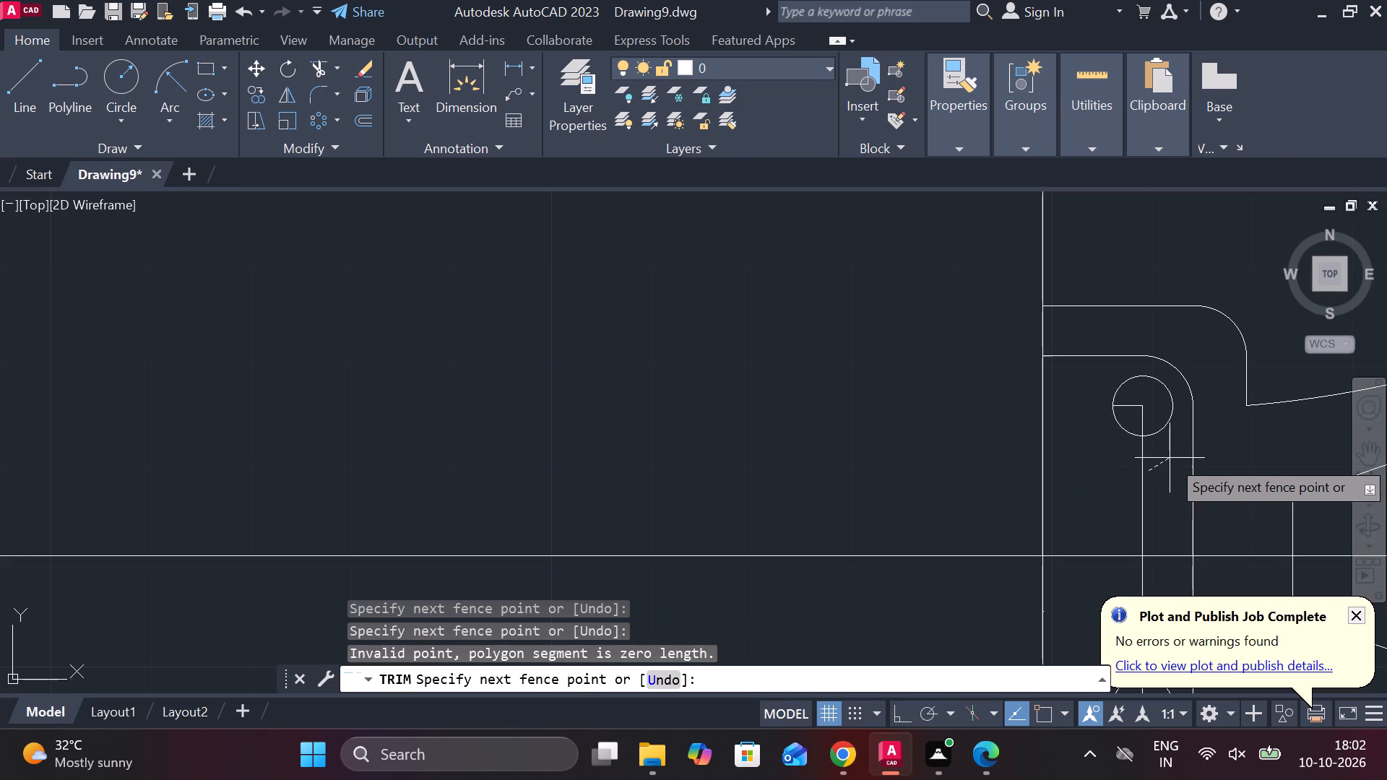
left_click(1102, 473)
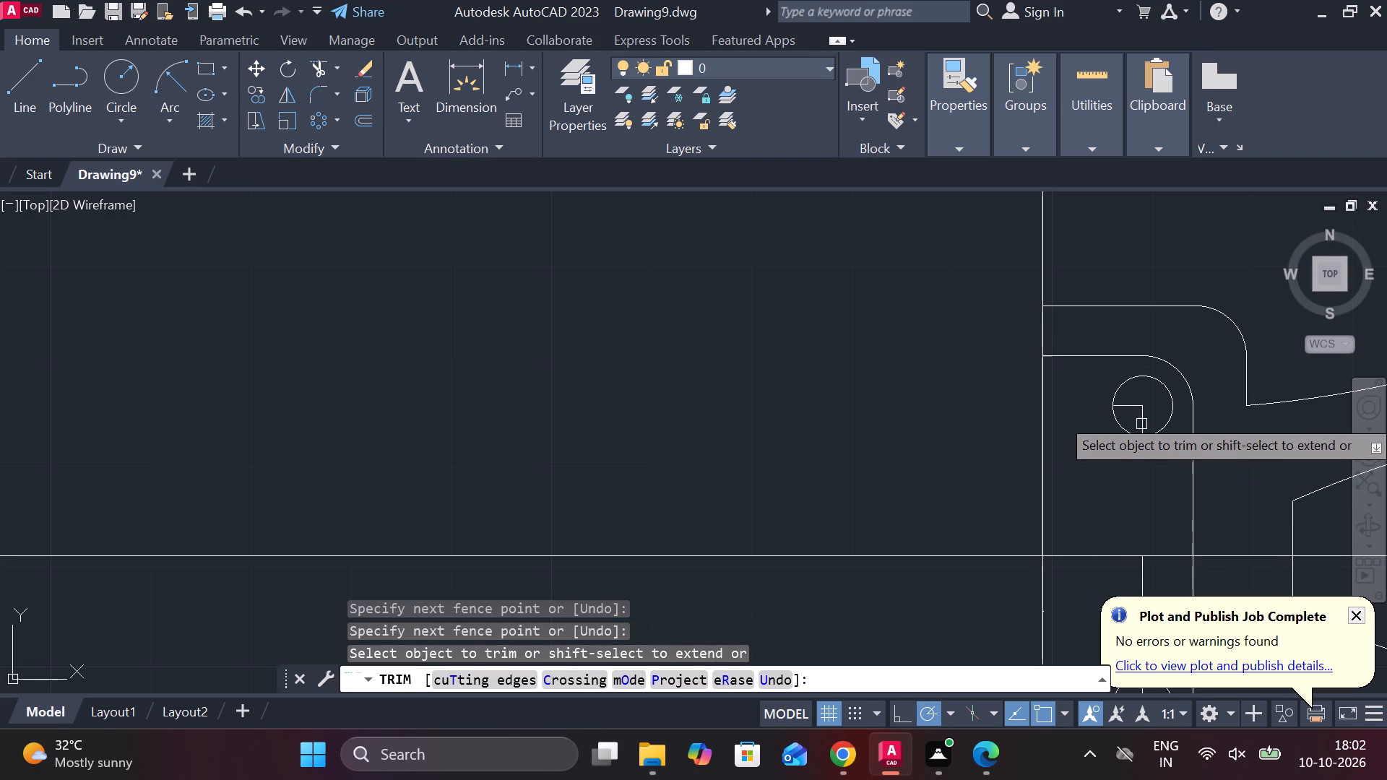
left_click(1141, 412)
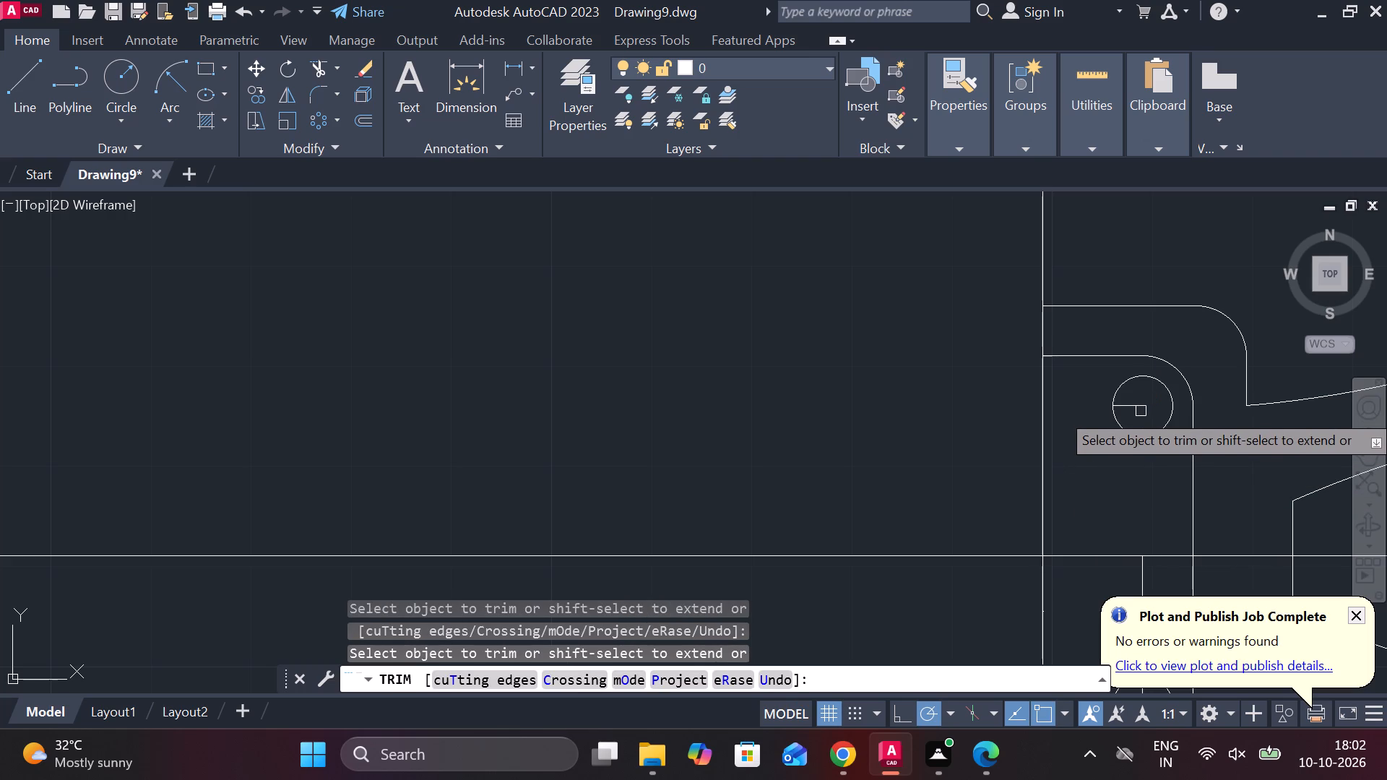
left_click(1139, 409)
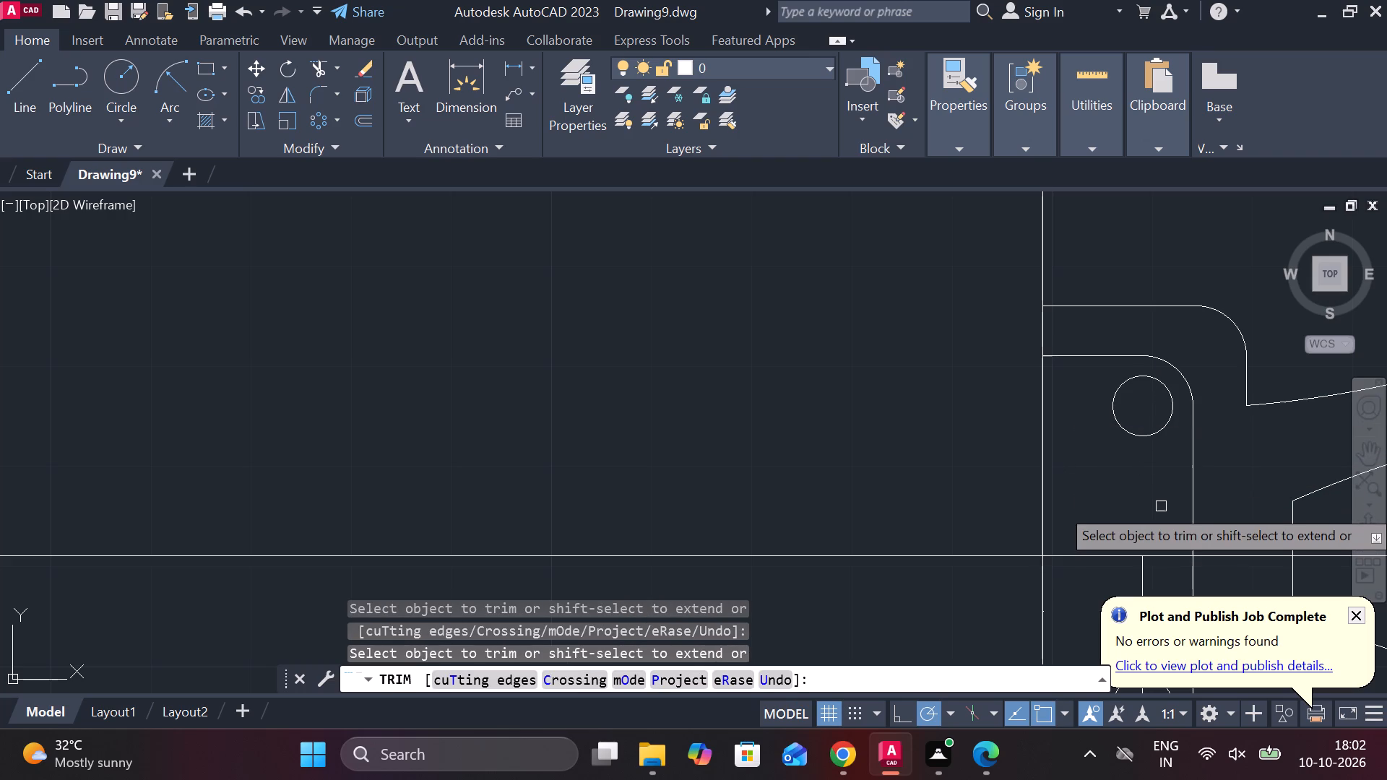
Trim the innermost rectangle's leftover vertical and horizontal lines inside and outside the lower radius-3 circle.
scroll(1161, 506, "down", 1)
scroll(818, 406, "down", 4)
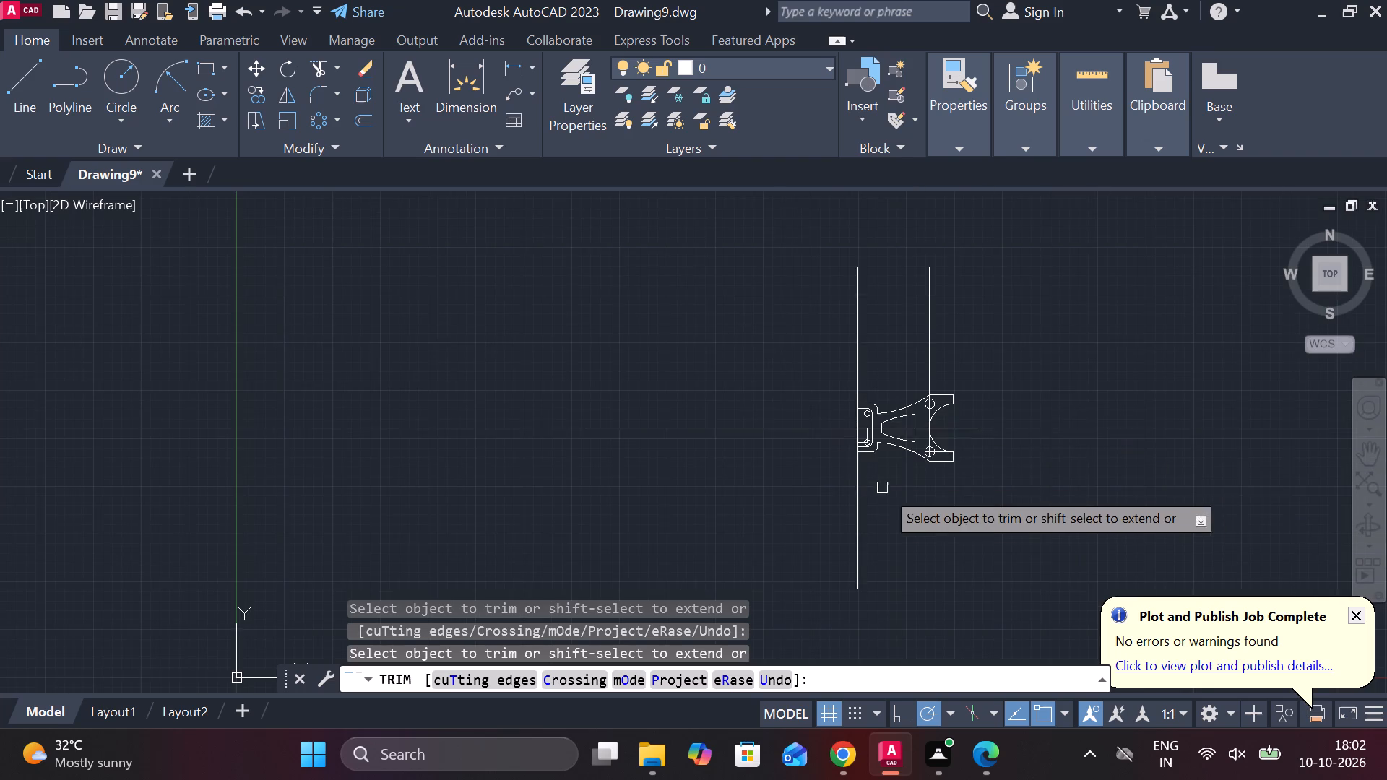
scroll(895, 484, "up", 3)
left_click(792, 292)
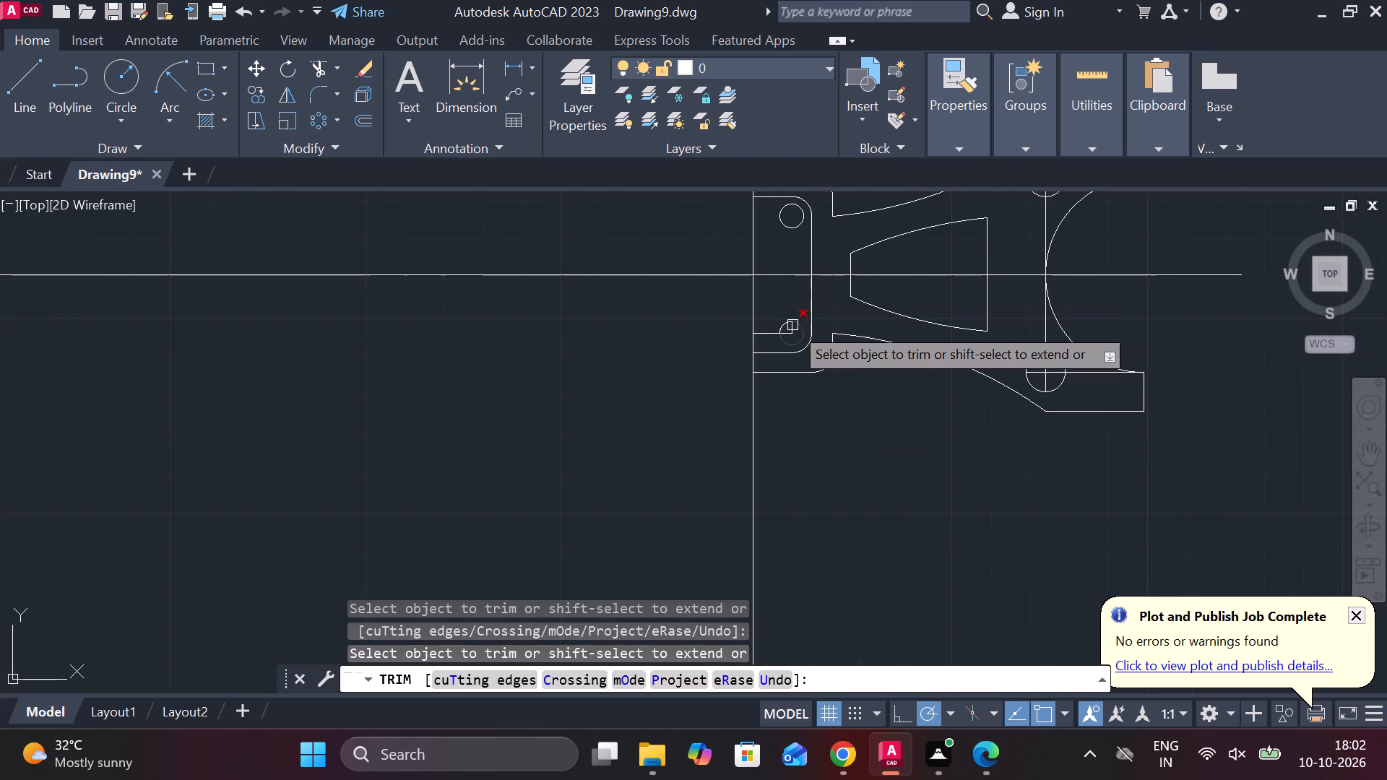
scroll(790, 330, "up", 3)
left_click(799, 327)
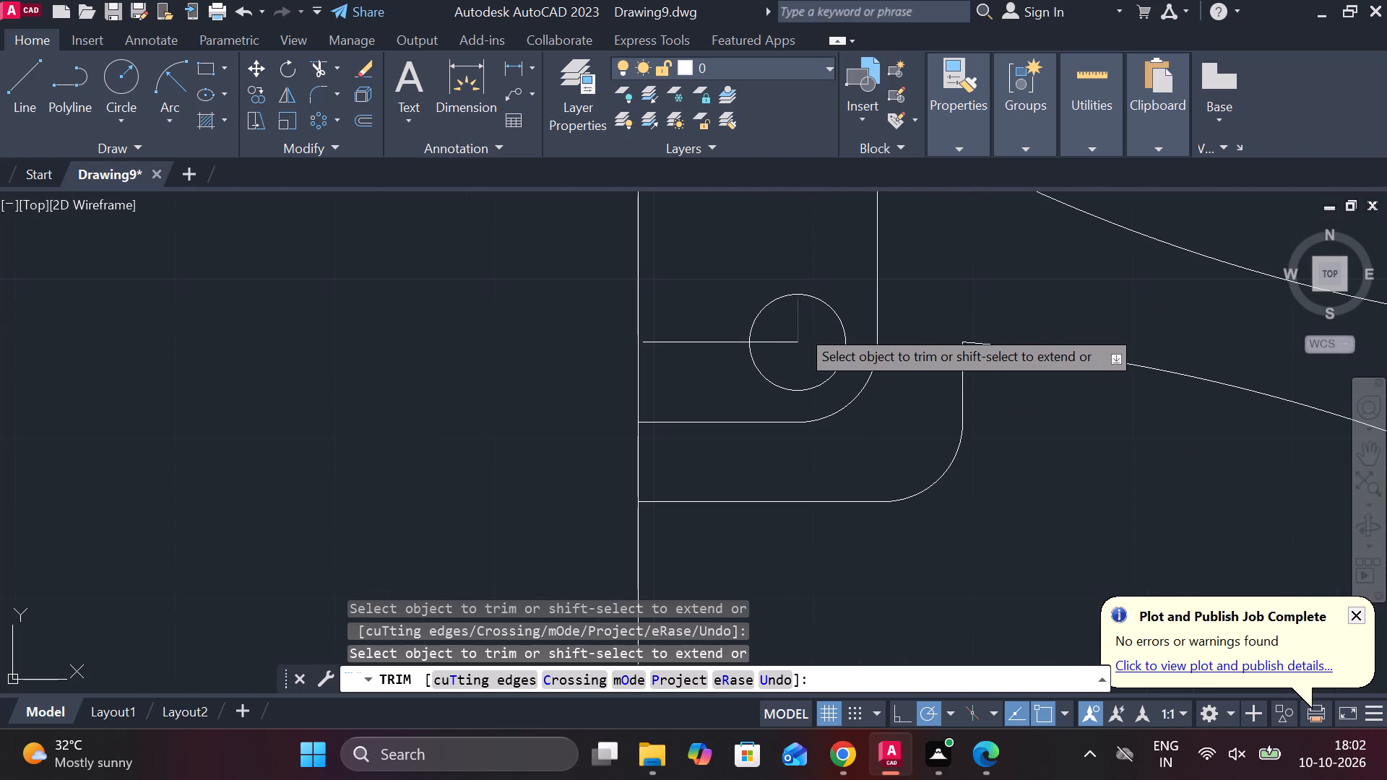
left_click(778, 339)
left_click(693, 340)
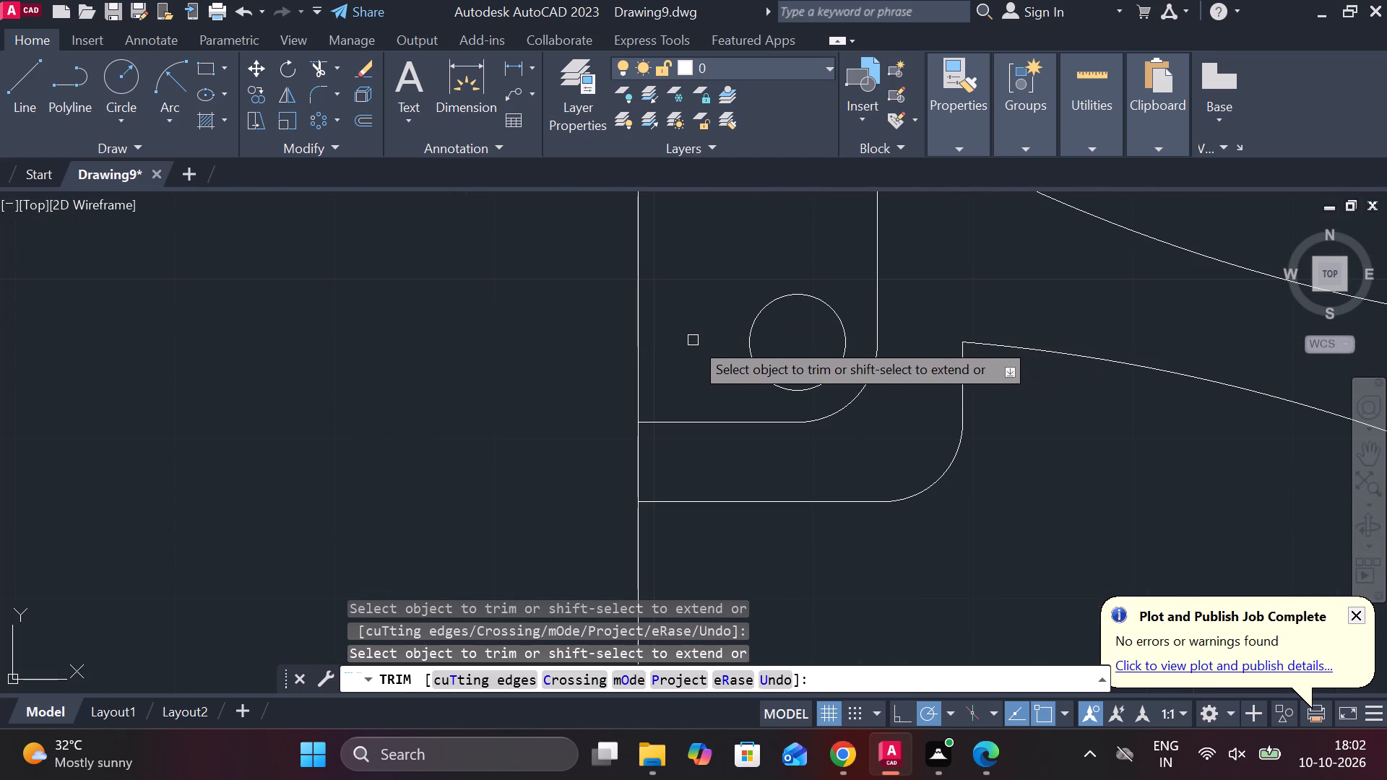
Trim the upper and lower horizontal lines between the two larger circles and the ends of the large concave arc.
scroll(700, 286, "down", 3)
scroll(762, 233, "up", 1)
scroll(762, 233, "down", 1)
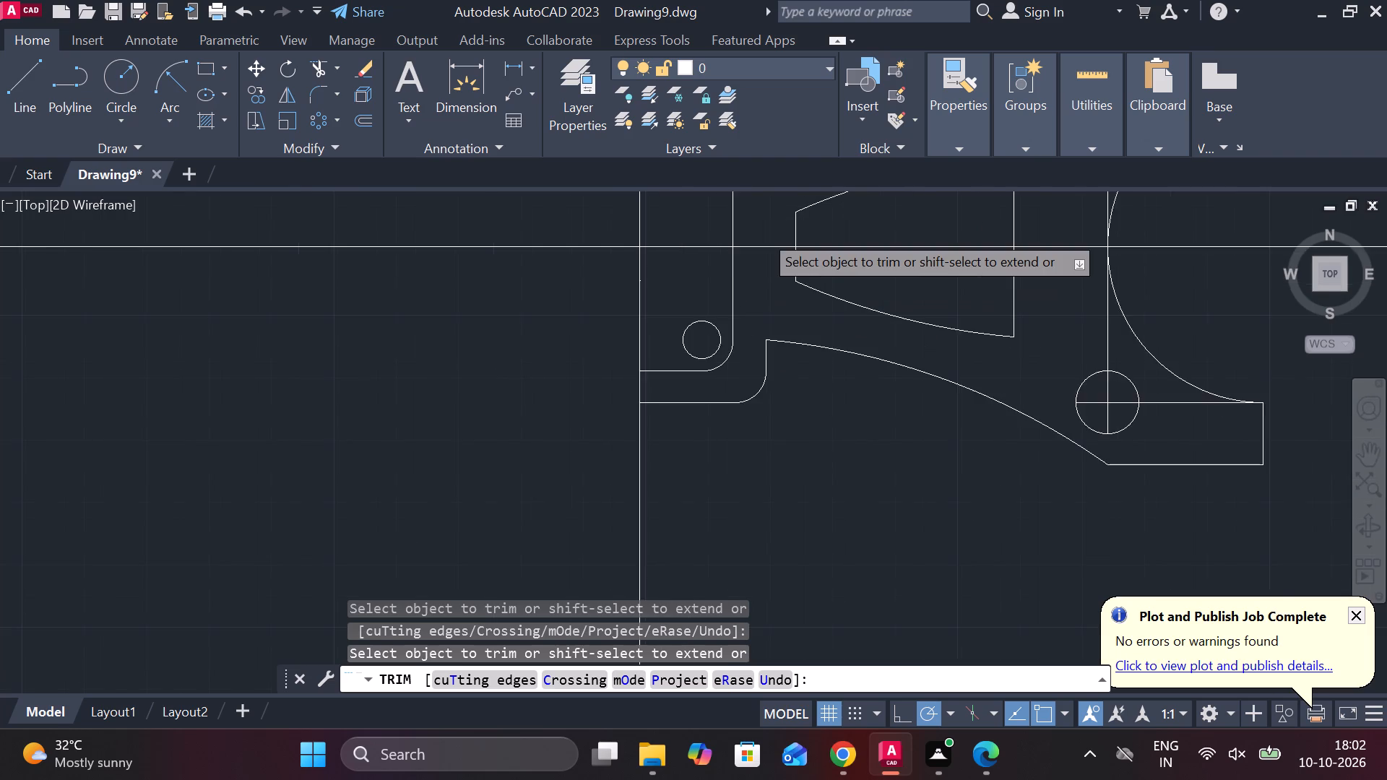
scroll(762, 233, "up", 1)
scroll(762, 233, "down", 2)
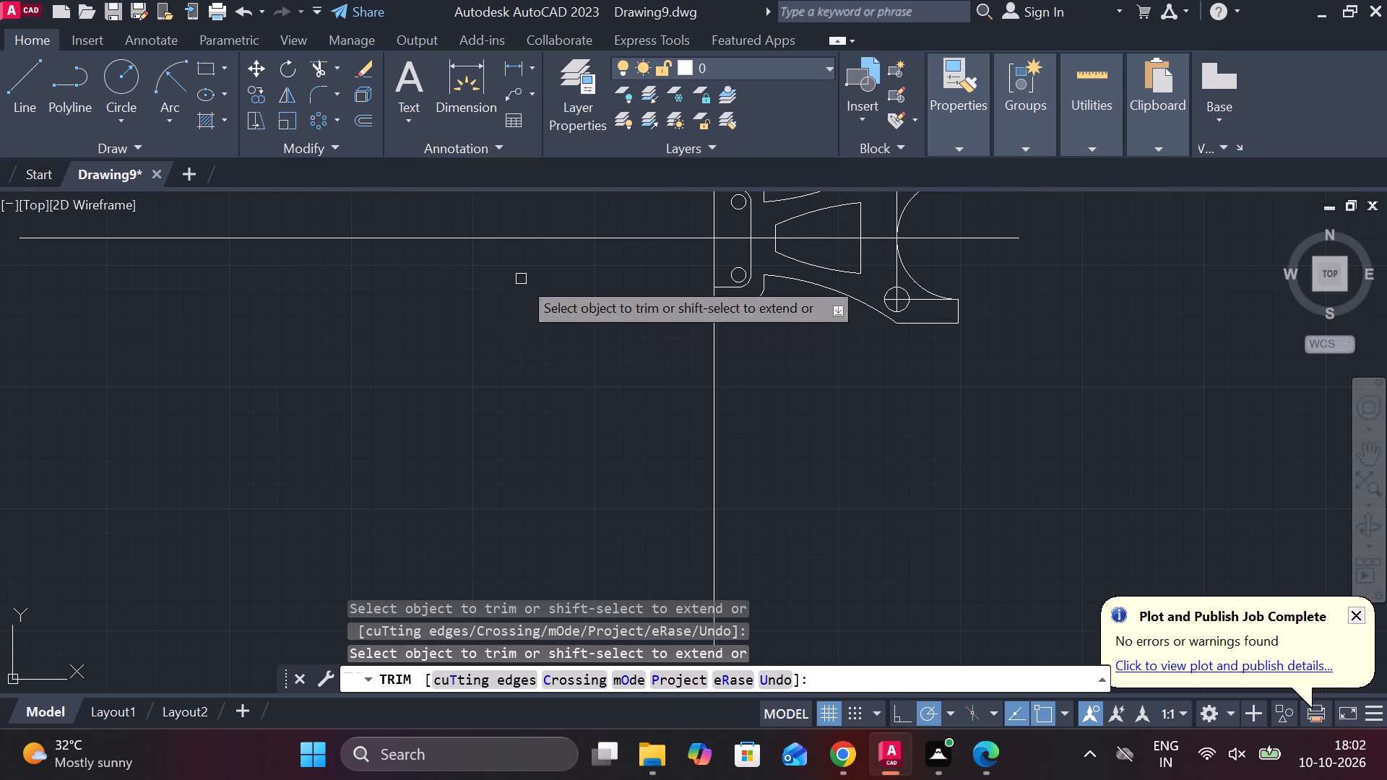
scroll(498, 404, "down", 2)
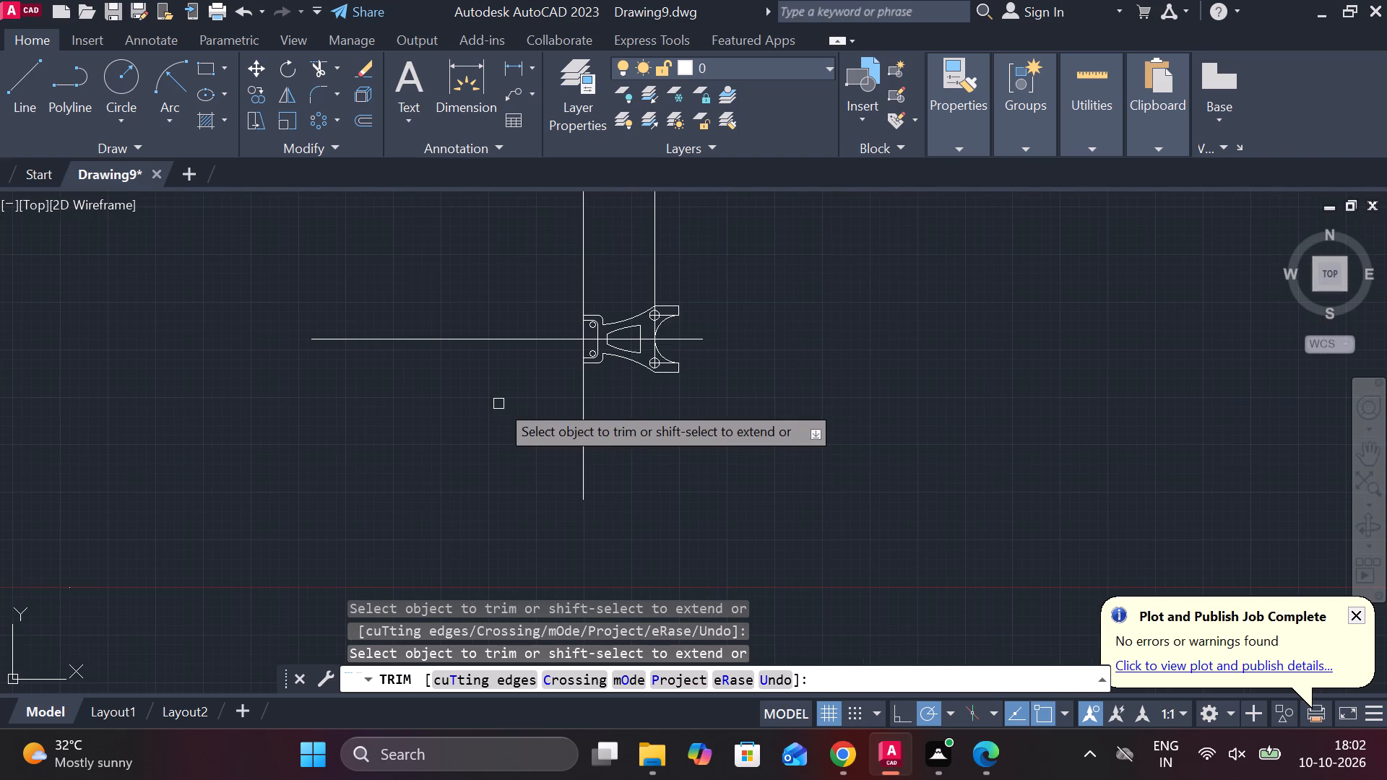
scroll(557, 307, "up", 3)
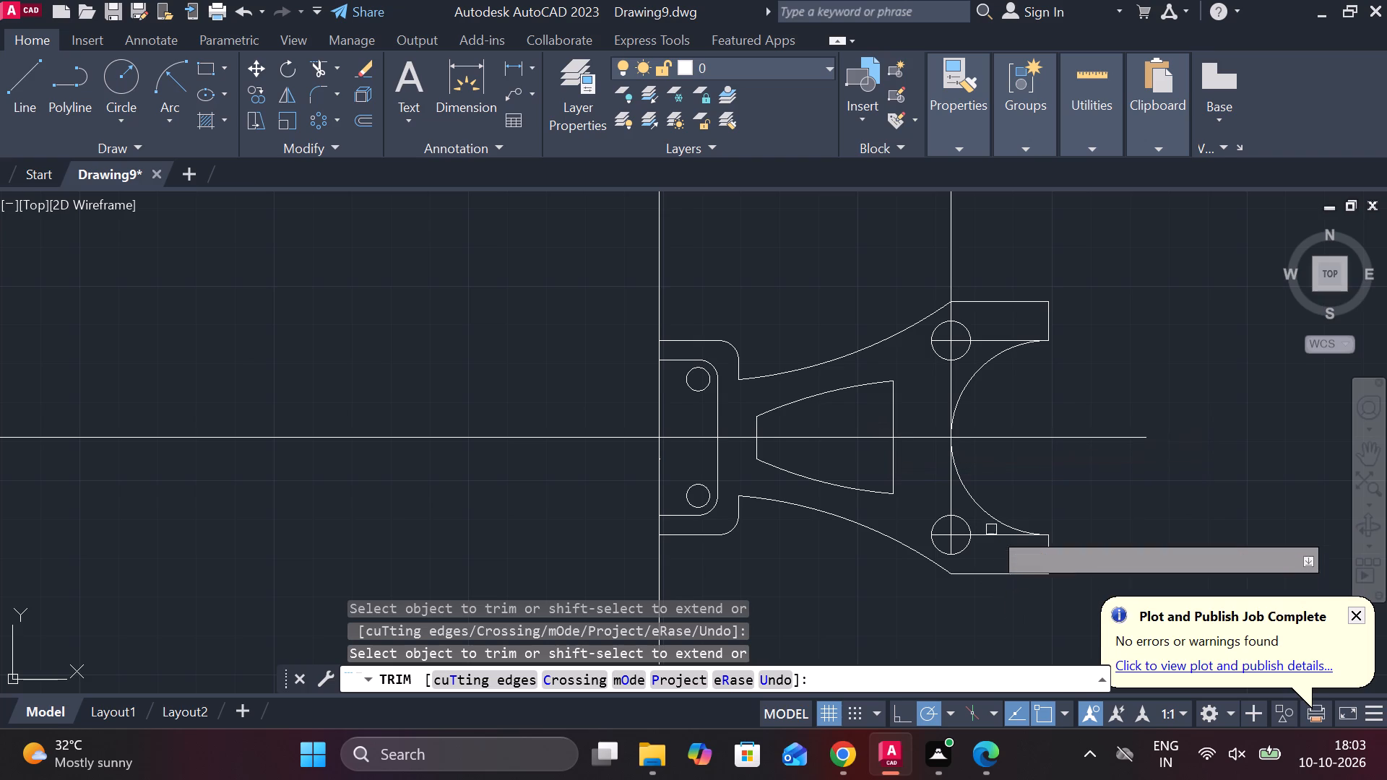
left_click(993, 341)
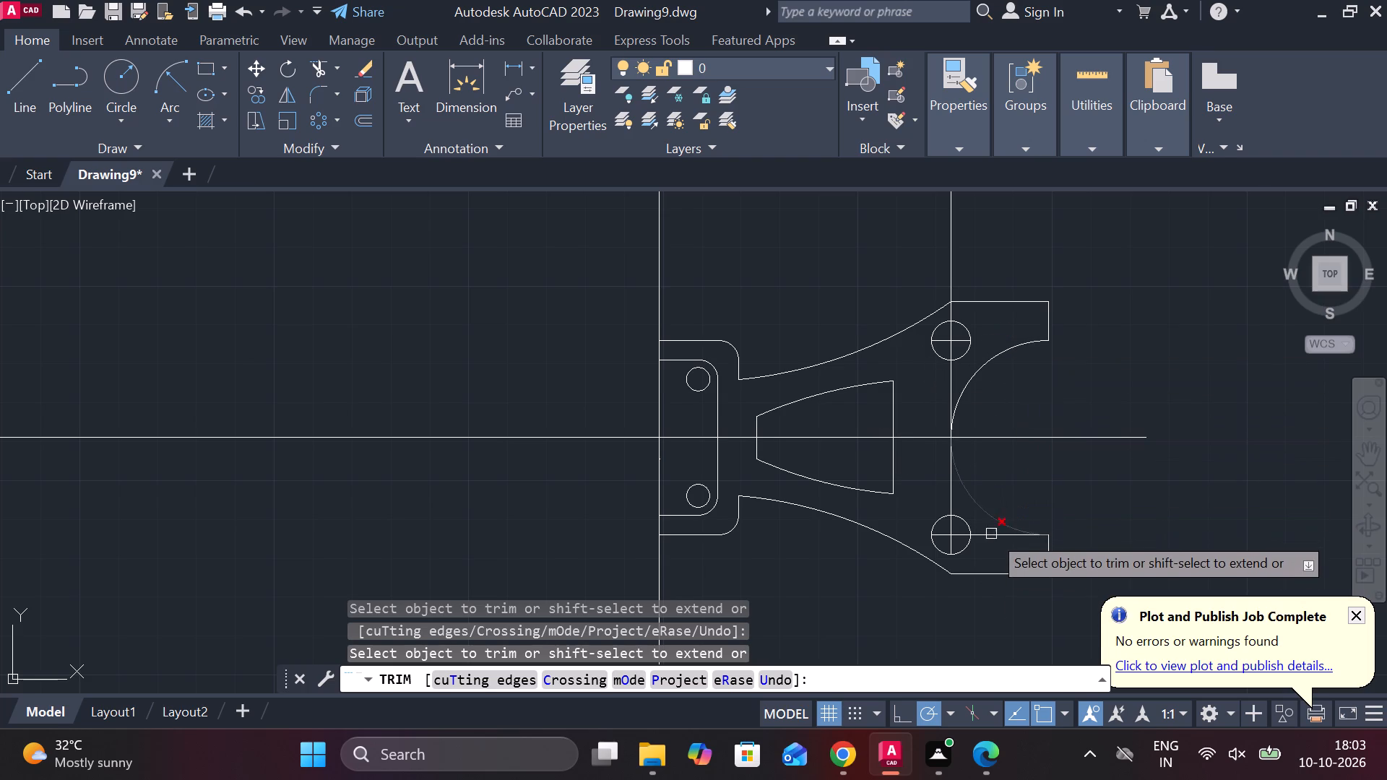
left_click(986, 535)
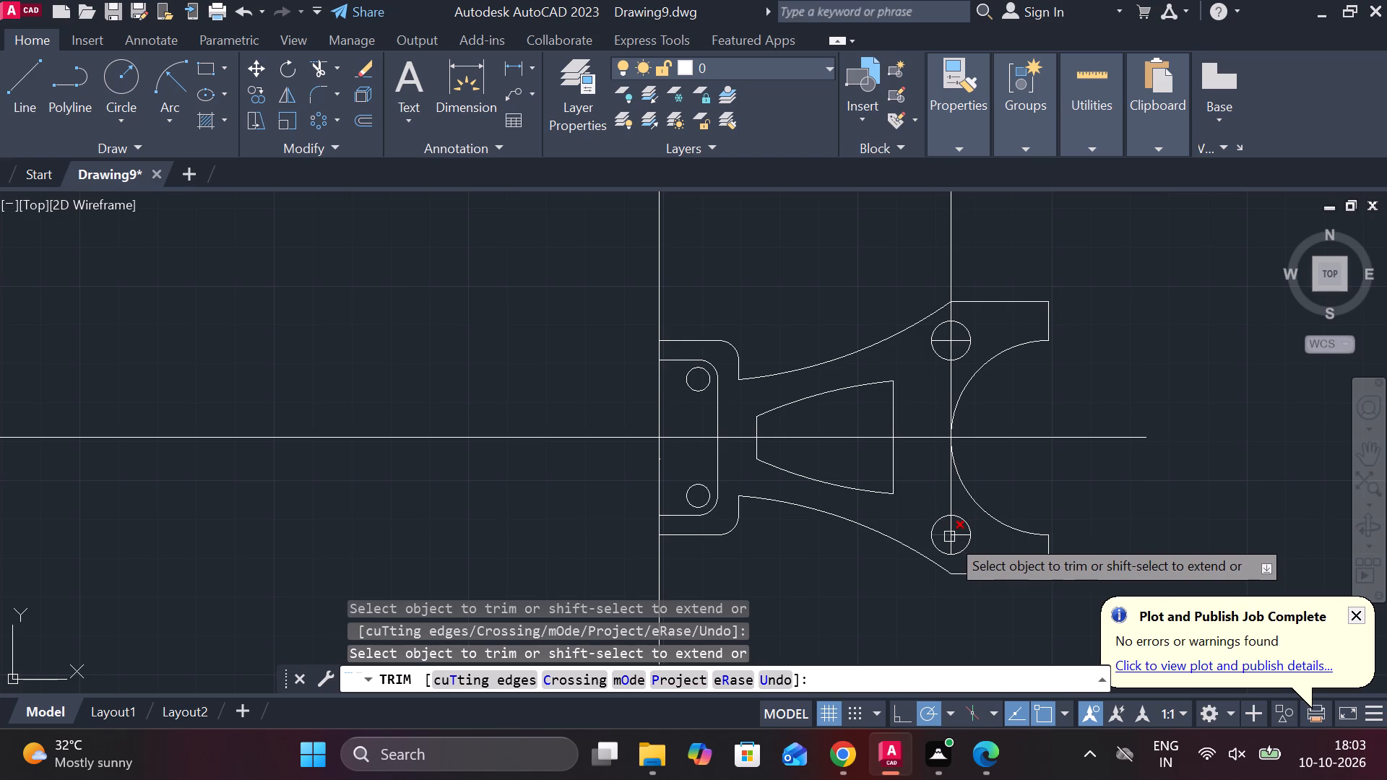
Trim the crossing lines inside both larger circles and the vertical line running between these circles.
left_click(949, 537)
left_click(957, 537)
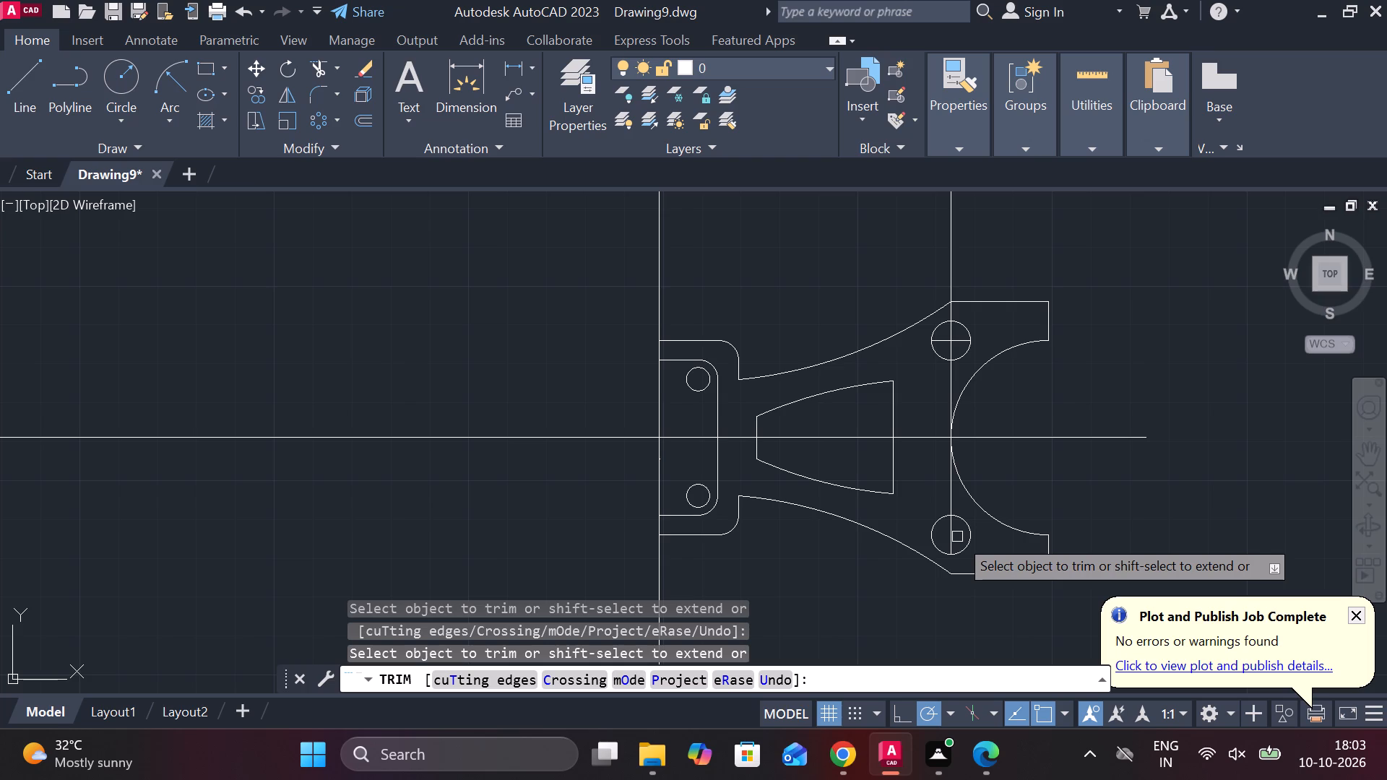
left_click(949, 534)
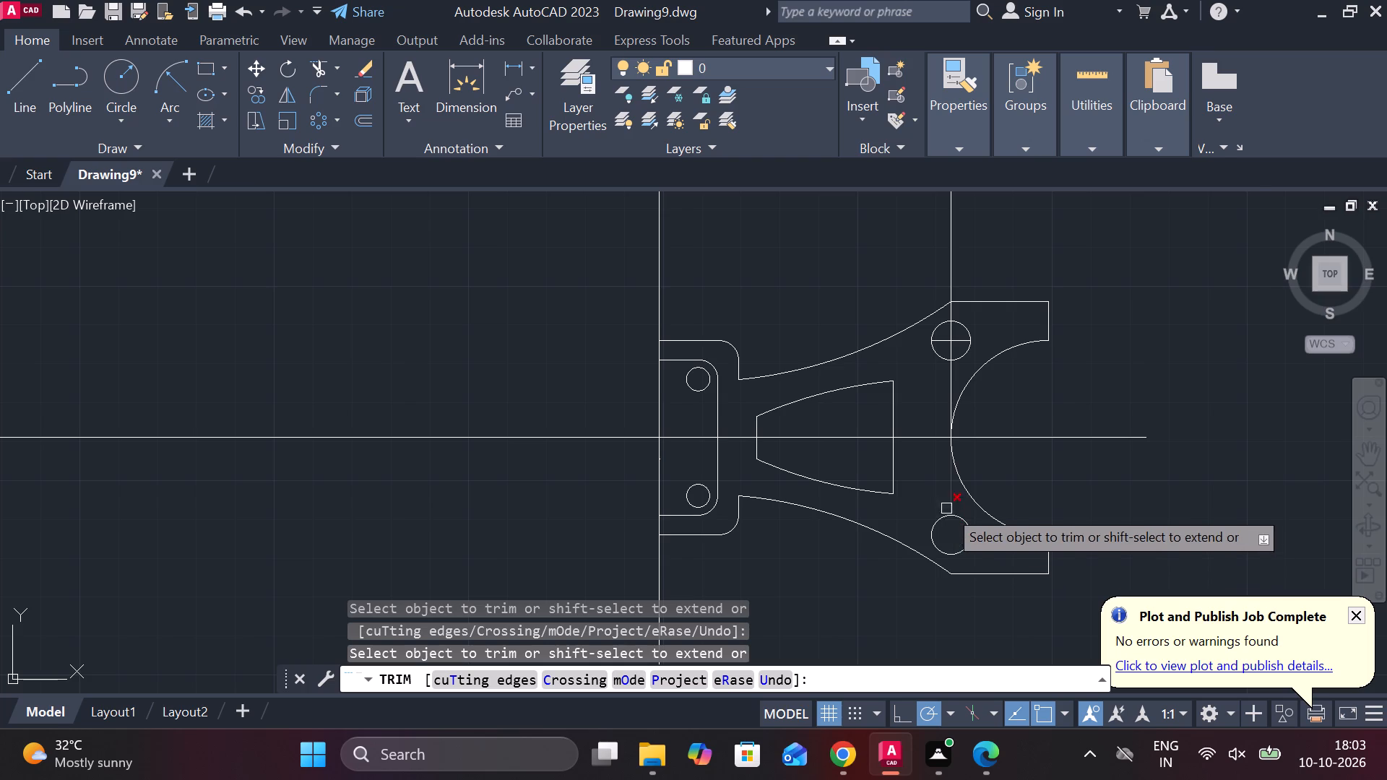
left_click(946, 495)
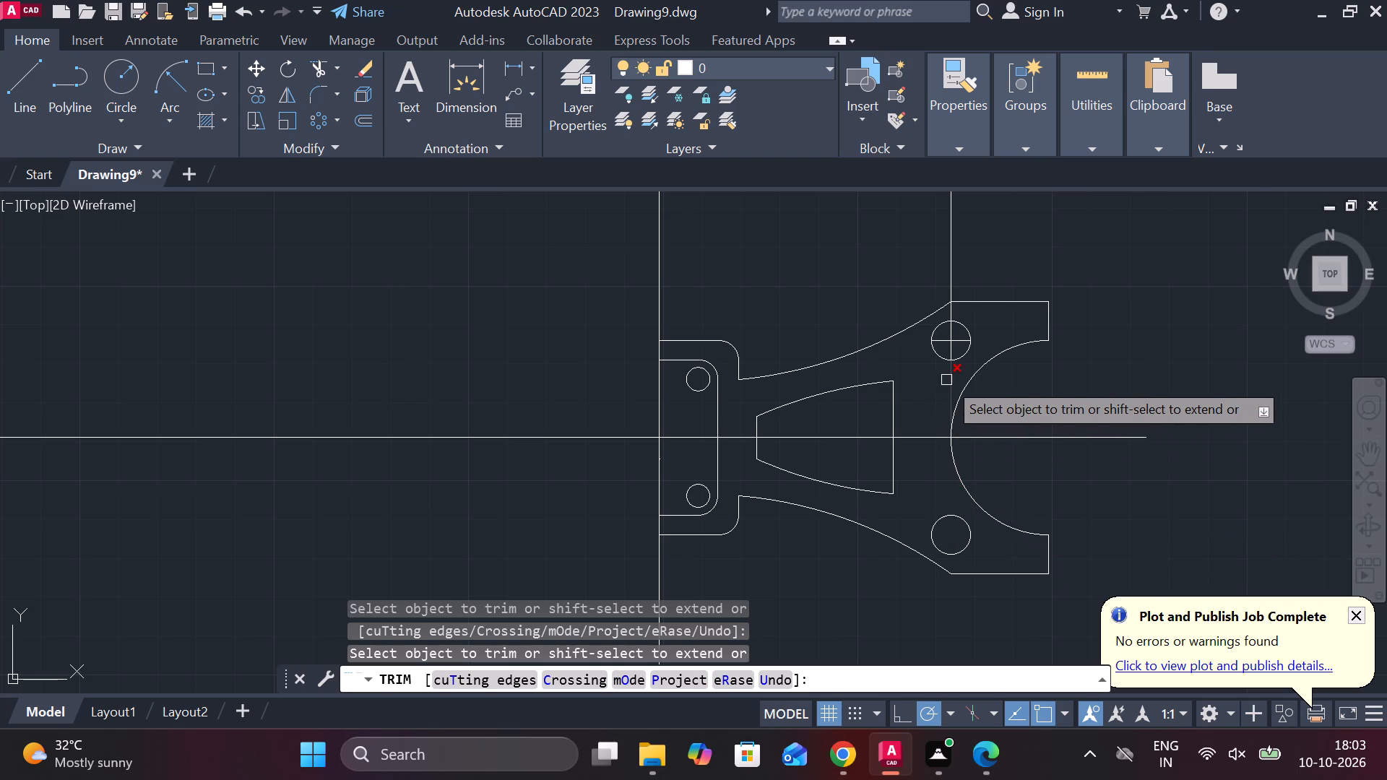
left_click(946, 380)
left_click(943, 339)
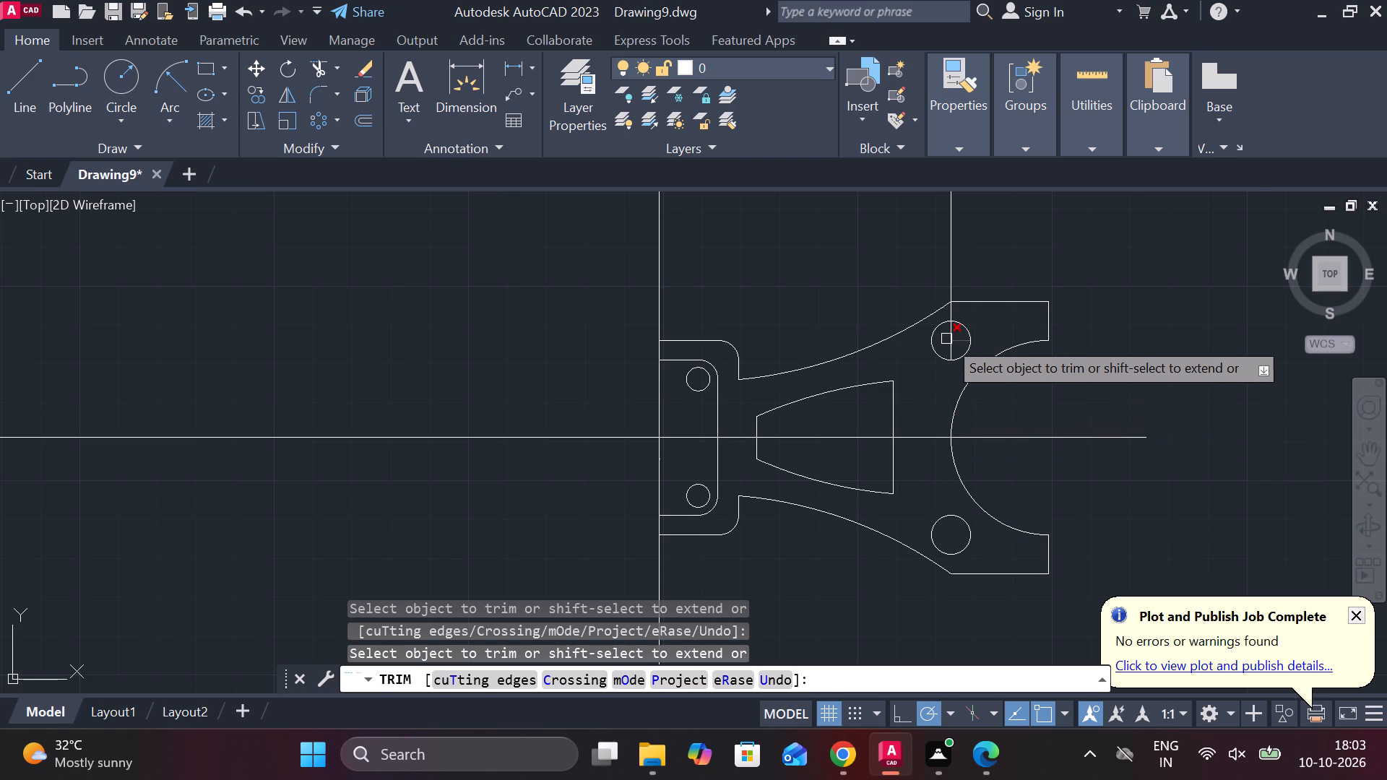
left_click(957, 341)
left_click(947, 341)
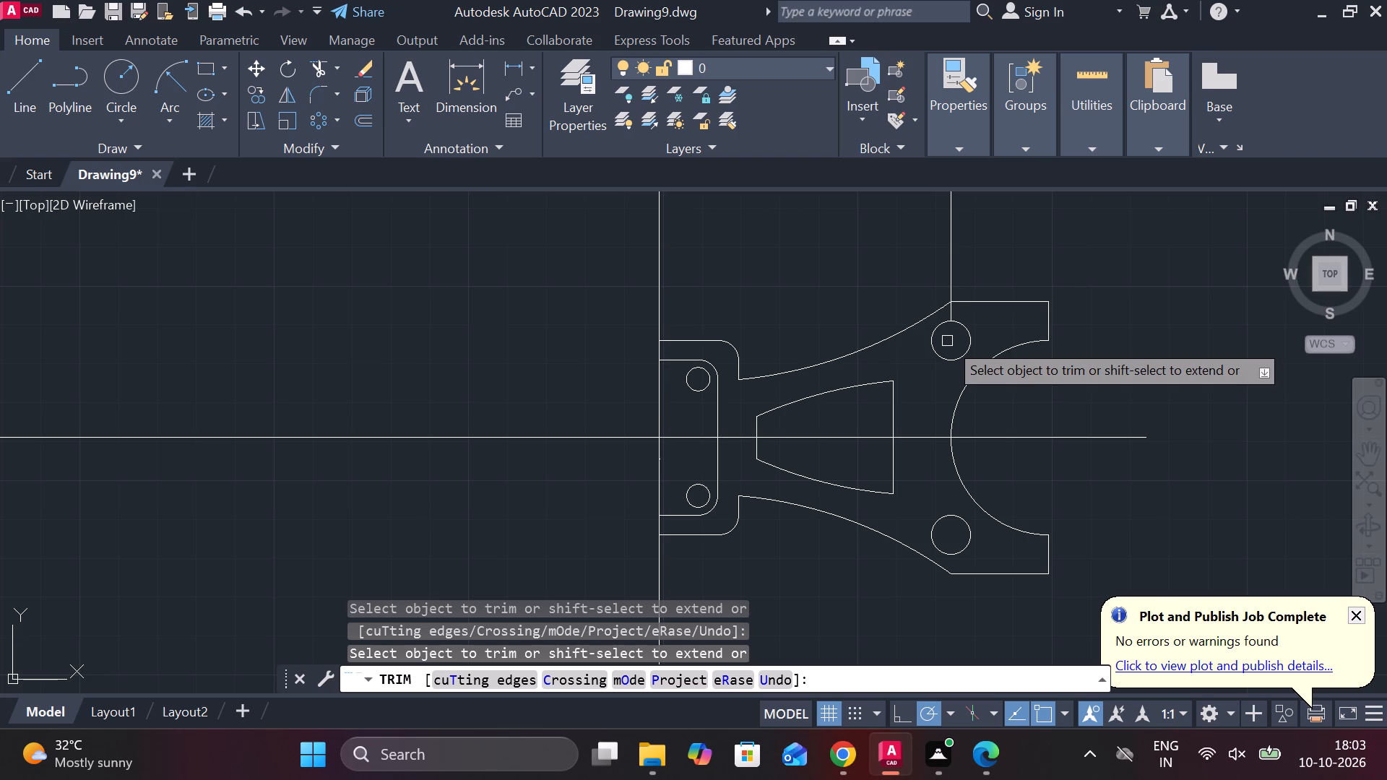
Trim the vertical construction line above the outline and its remaining piece between the upper larger circle and the top edge.
left_click(954, 258)
scroll(954, 258, "down", 1)
scroll(954, 258, "up", 3)
left_click(948, 394)
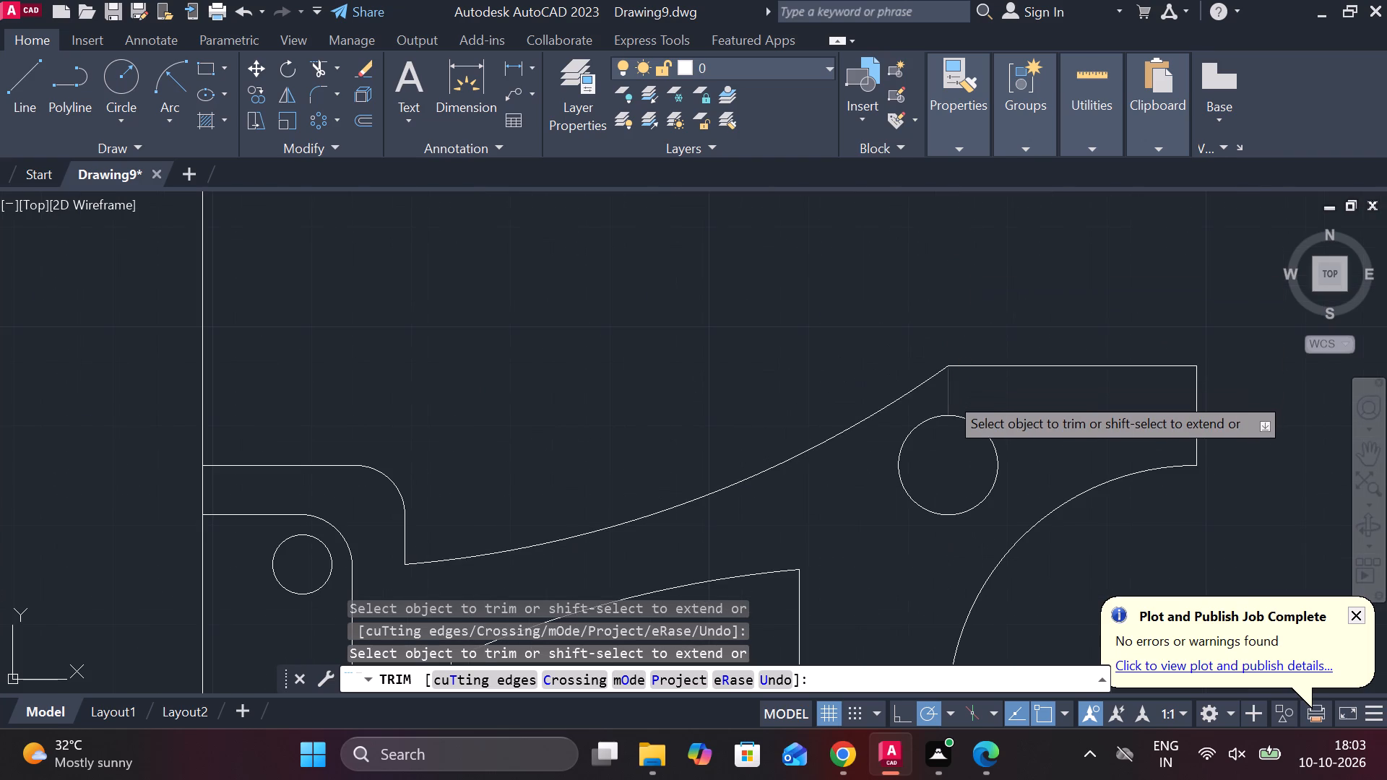
scroll(954, 391, "down", 3)
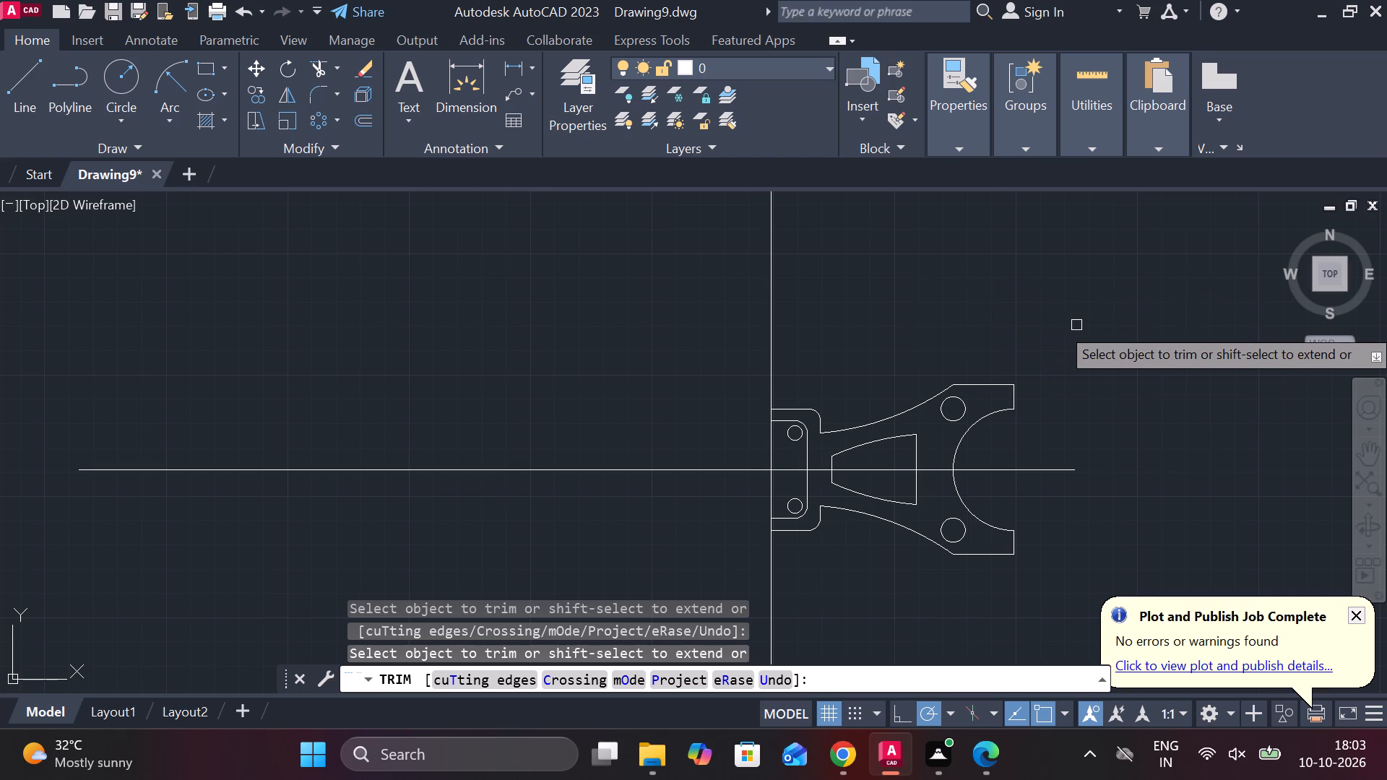
key("Escape")
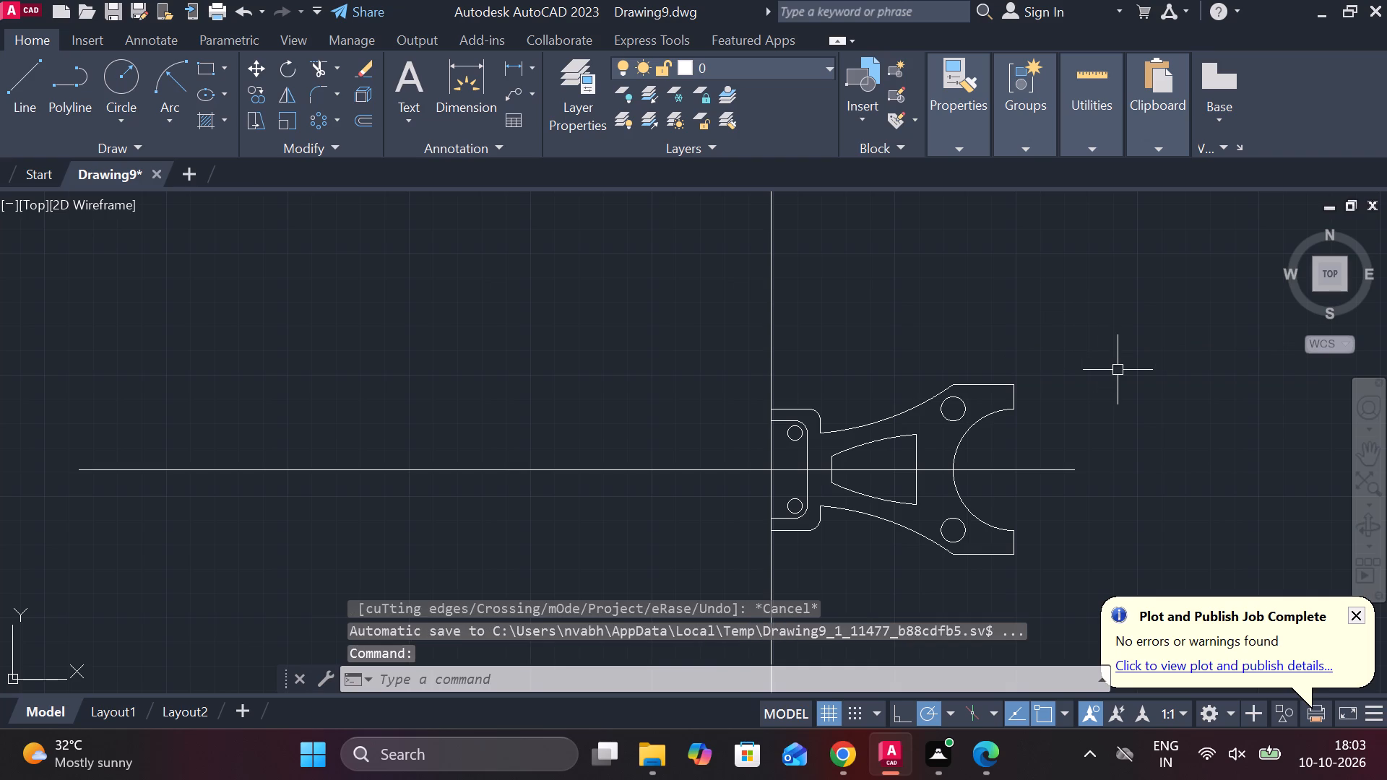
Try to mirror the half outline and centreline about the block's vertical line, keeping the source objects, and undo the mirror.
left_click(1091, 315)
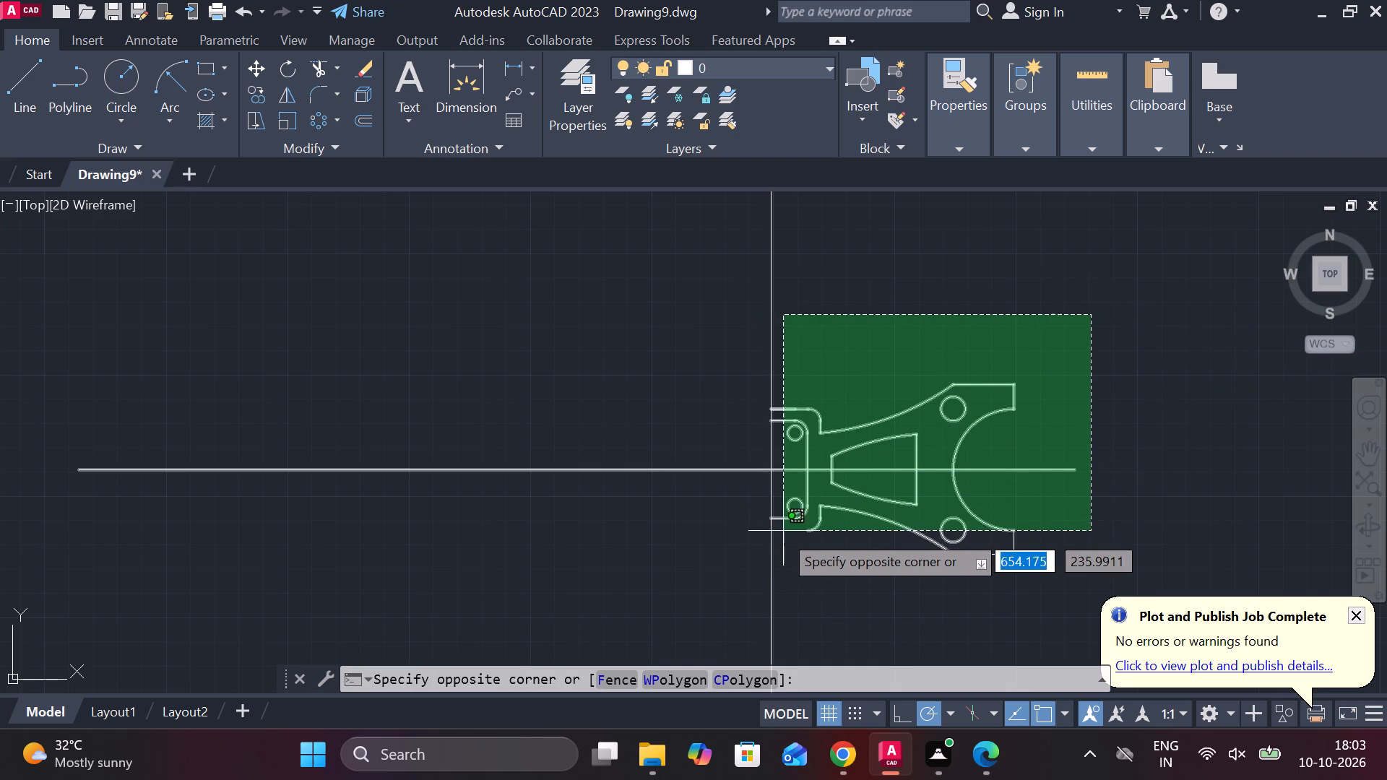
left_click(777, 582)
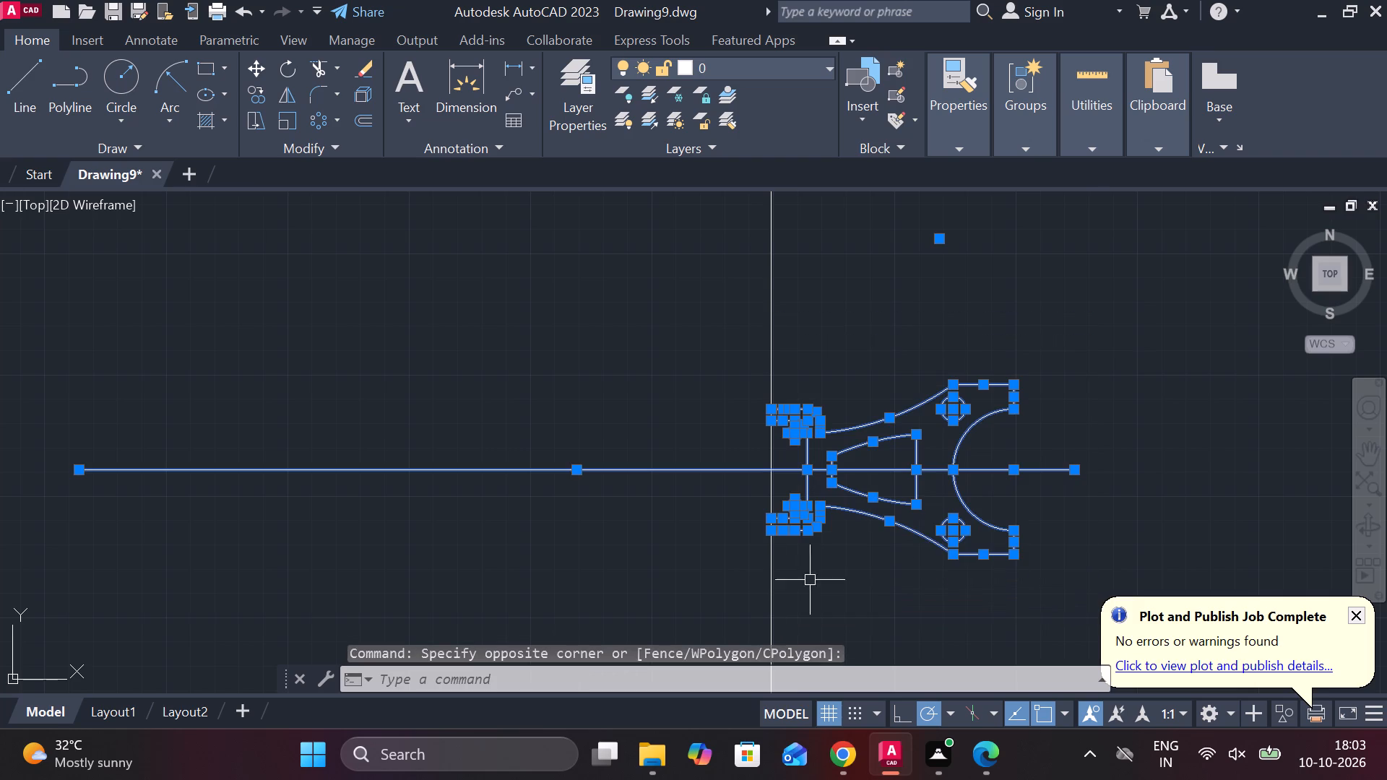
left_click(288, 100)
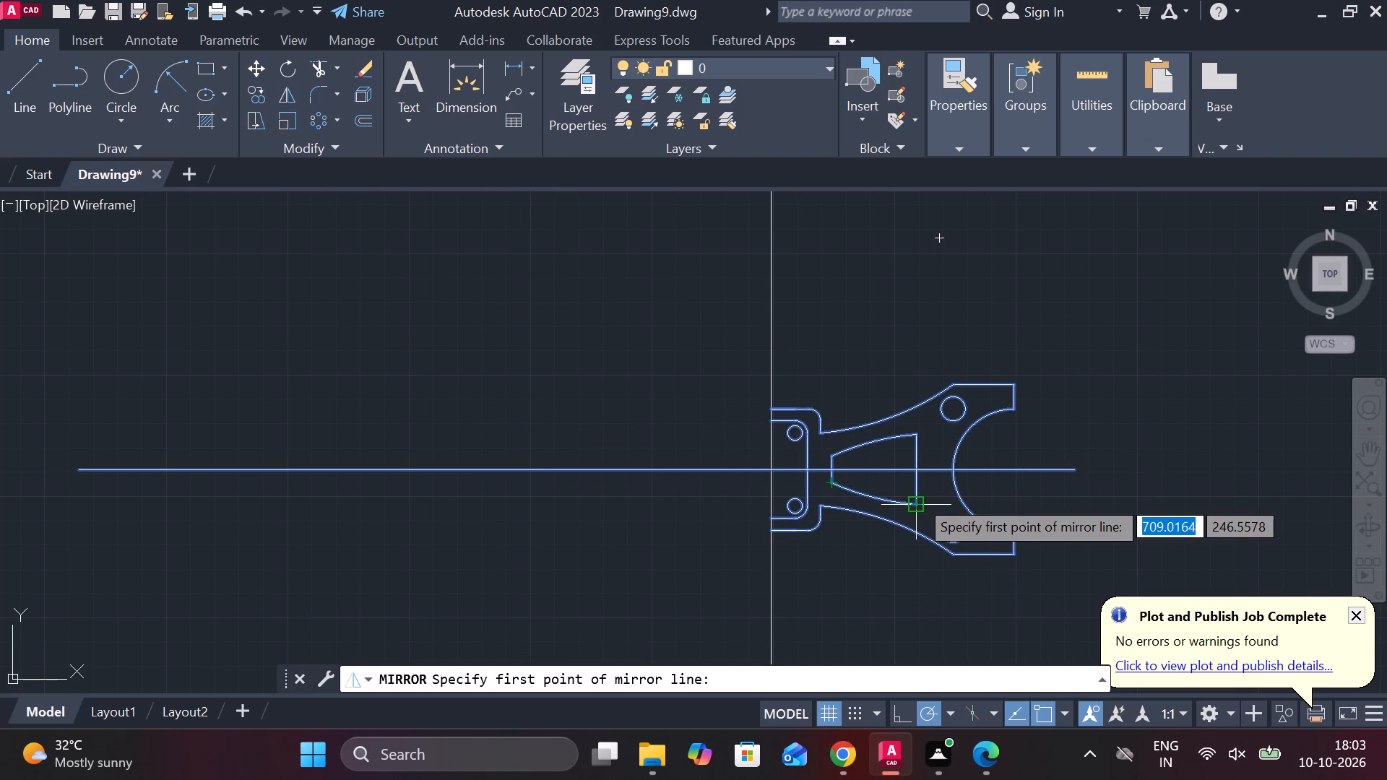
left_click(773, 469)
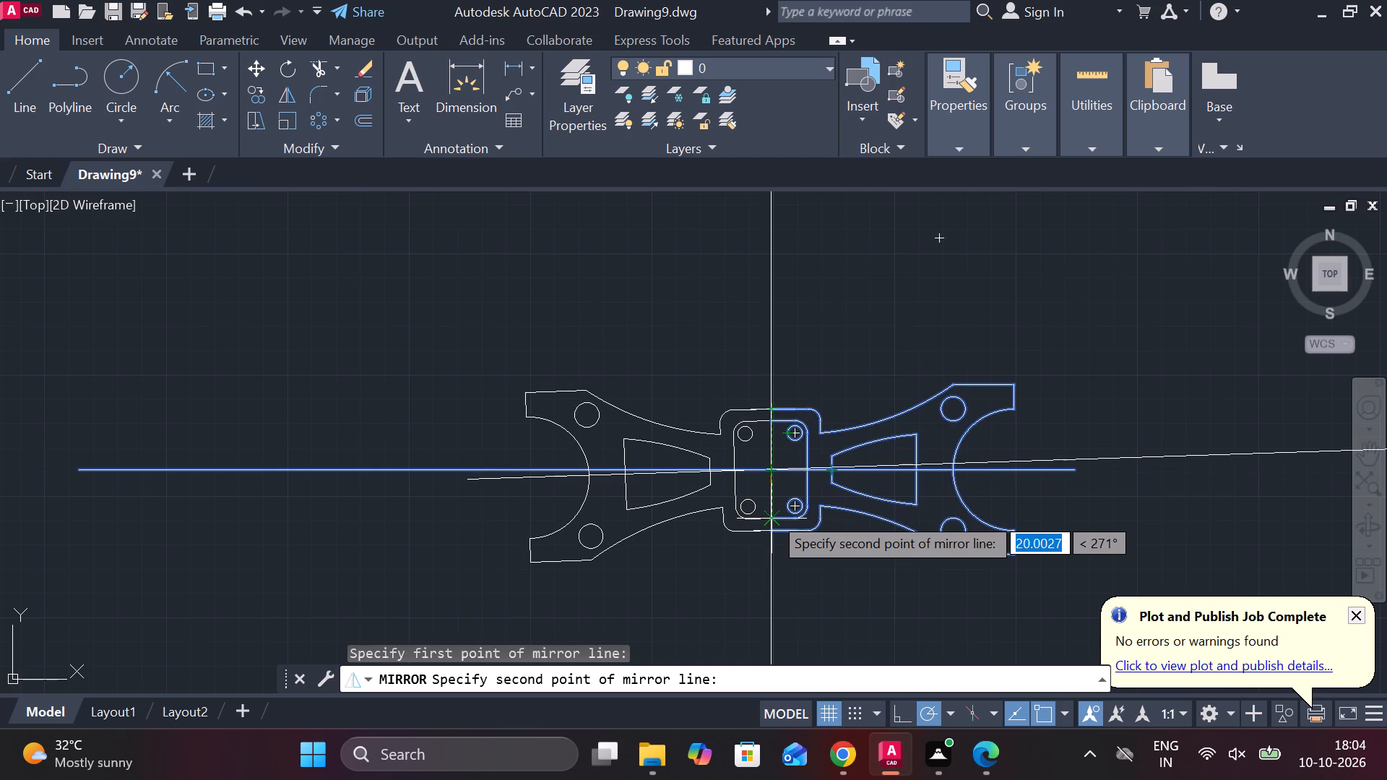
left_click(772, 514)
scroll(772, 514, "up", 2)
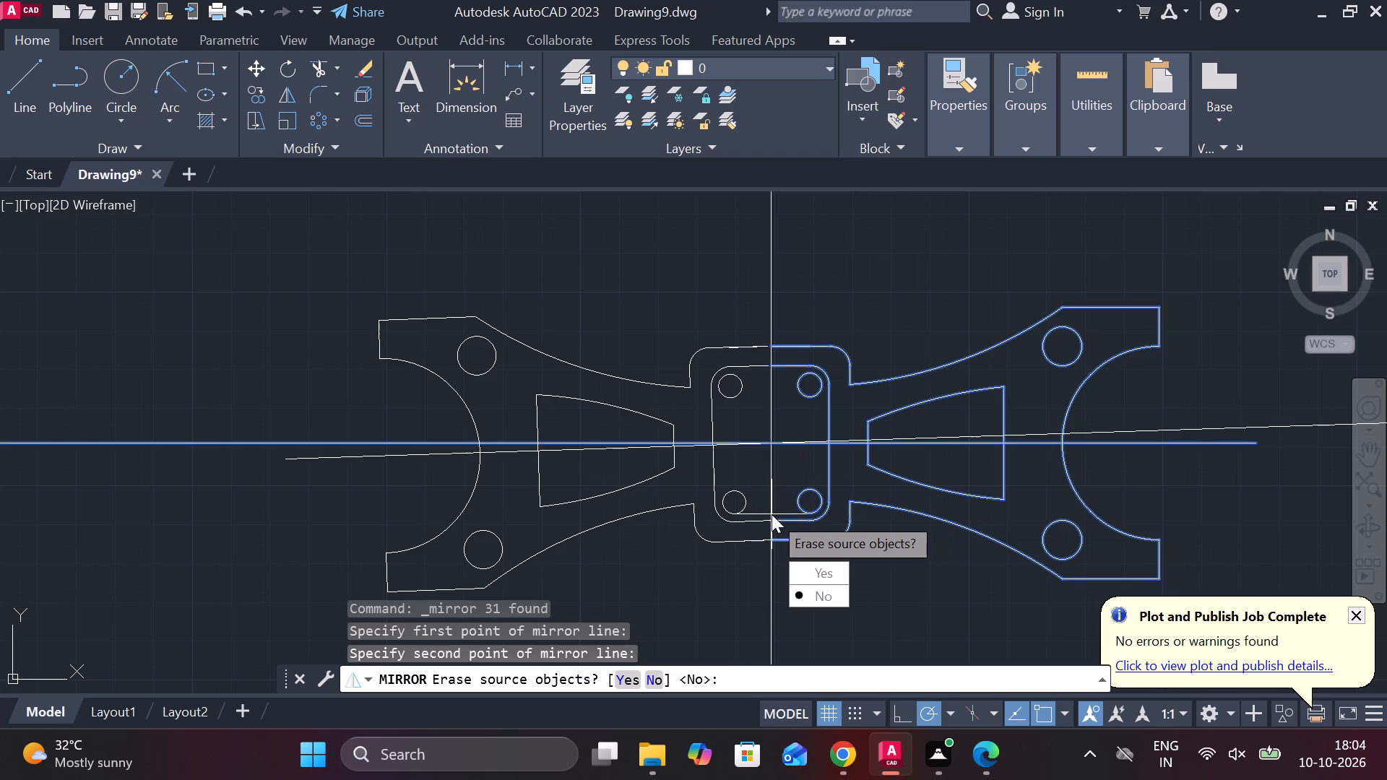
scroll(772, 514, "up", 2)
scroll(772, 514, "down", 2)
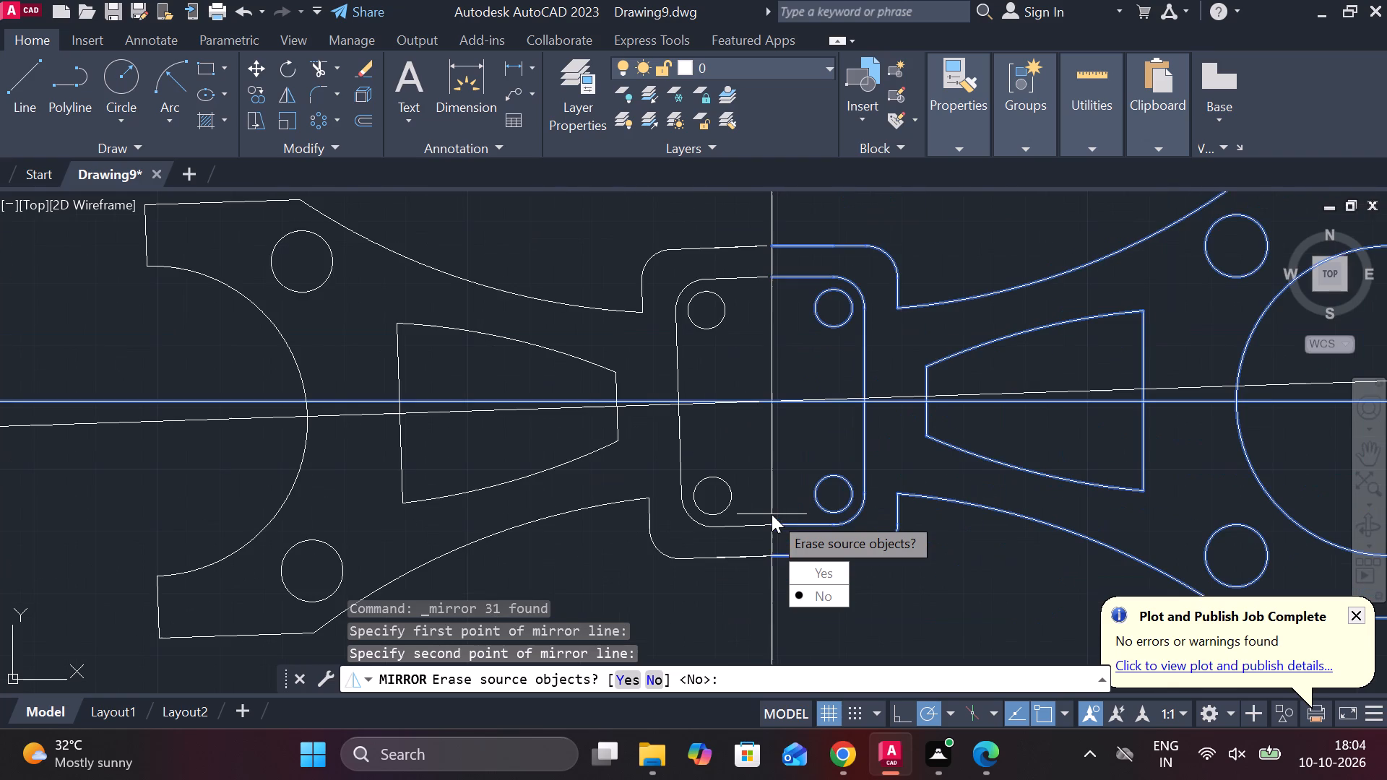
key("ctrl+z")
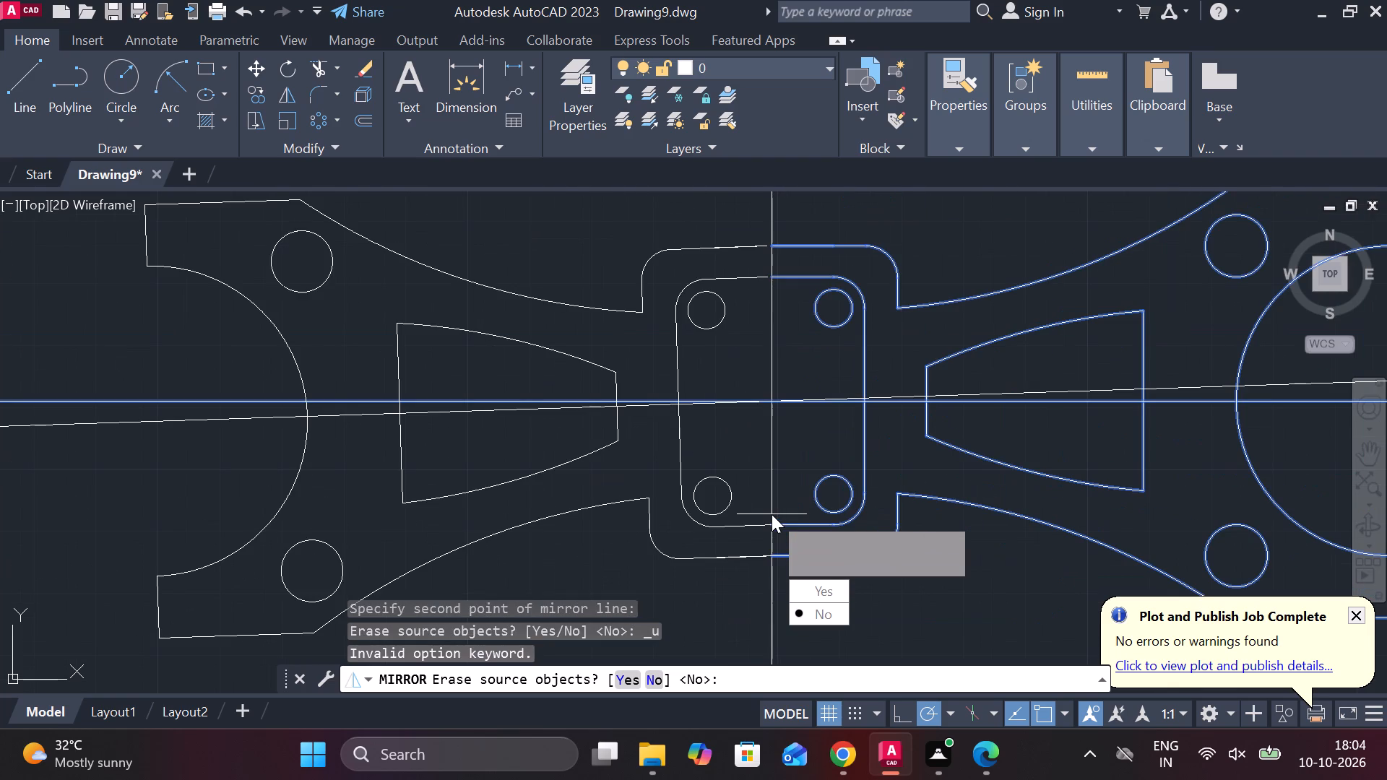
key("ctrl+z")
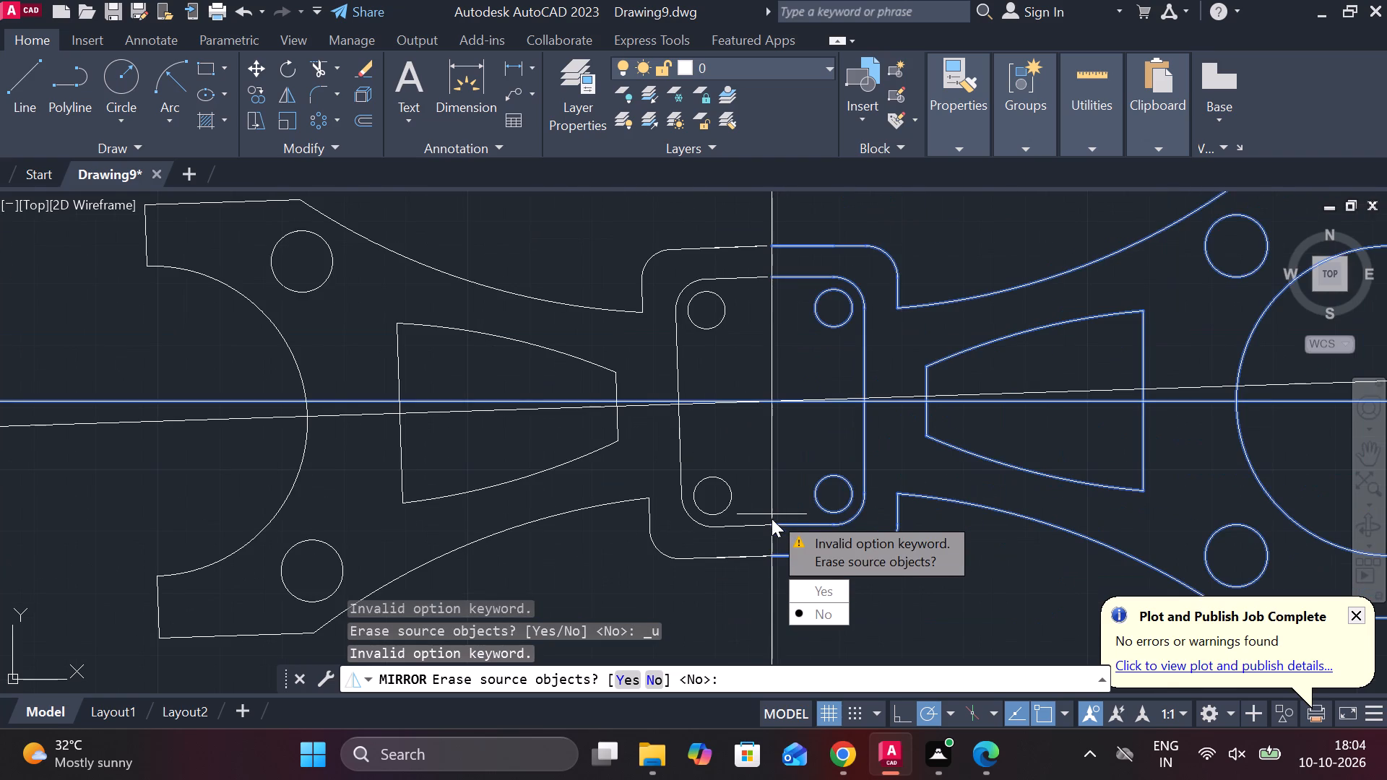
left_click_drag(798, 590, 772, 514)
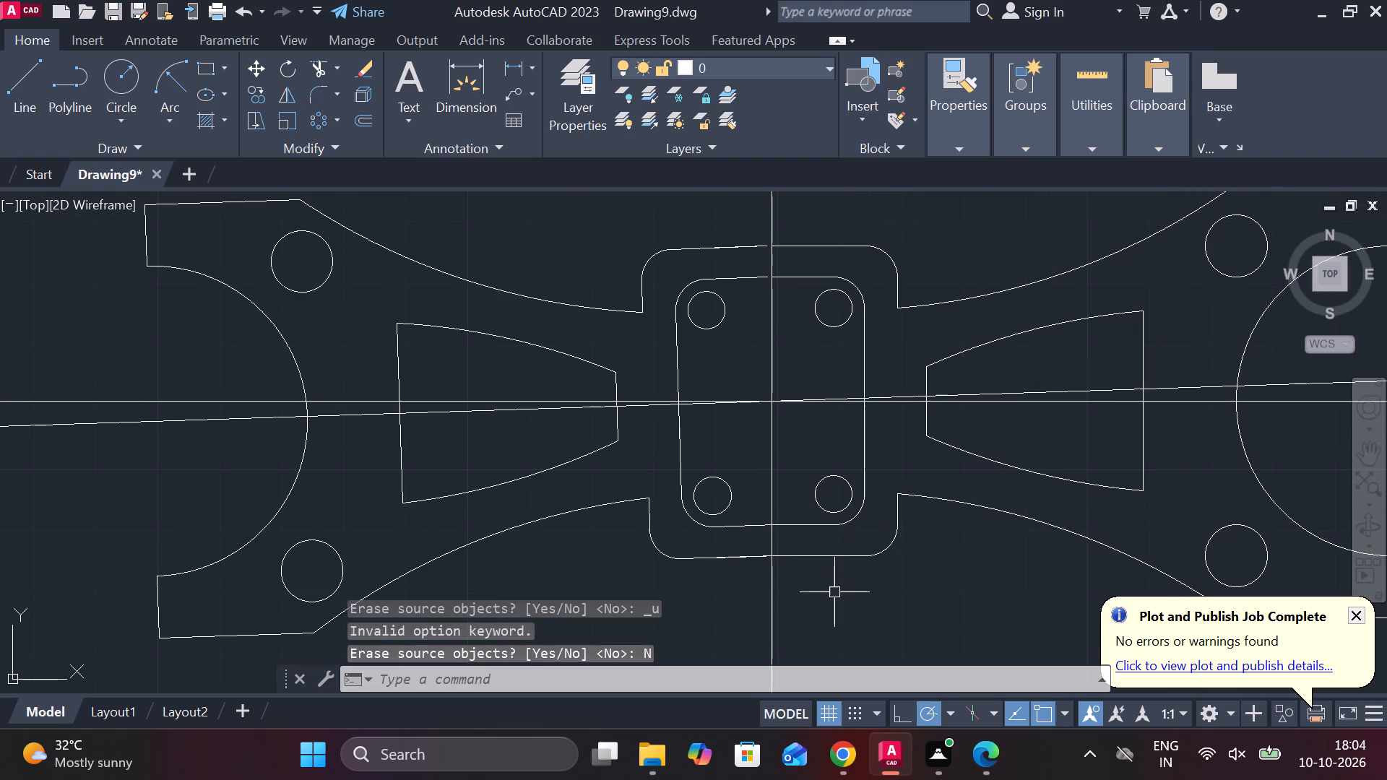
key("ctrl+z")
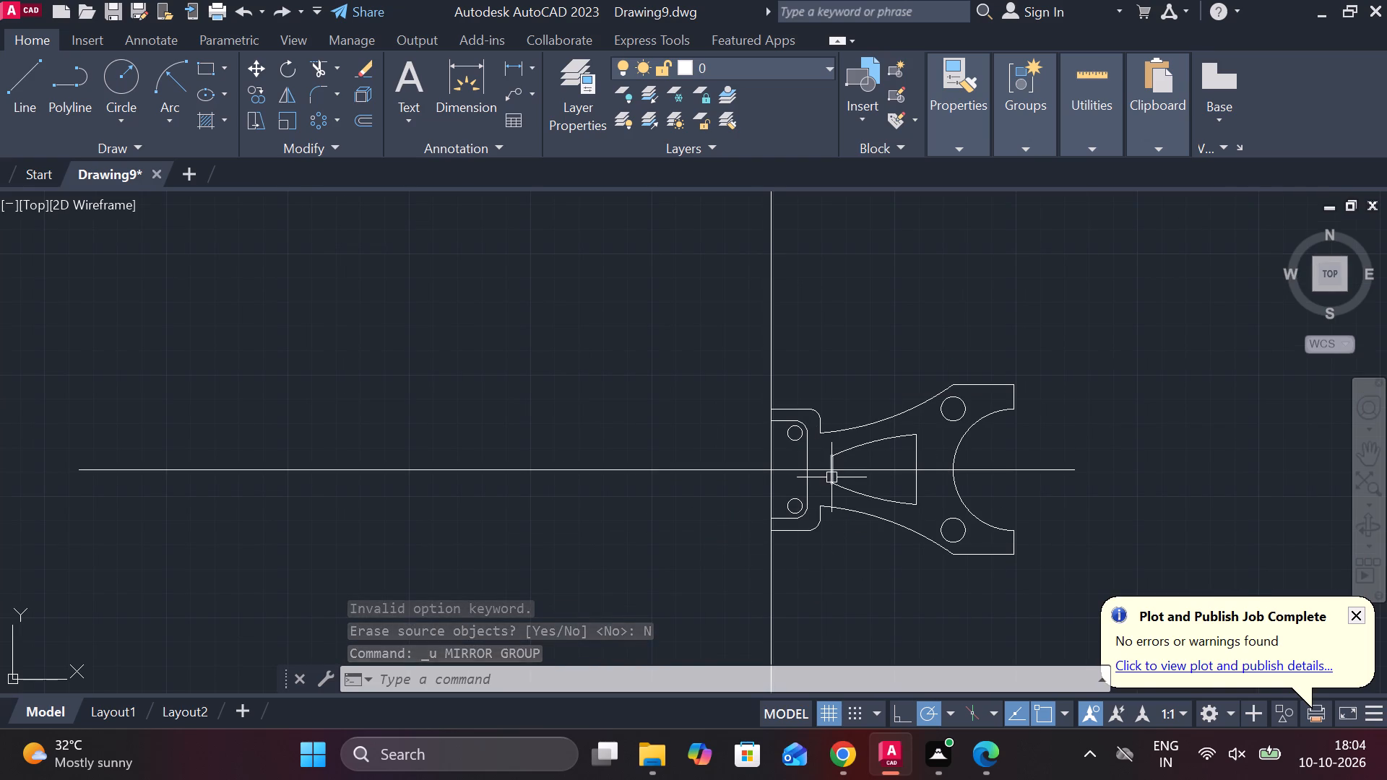
Mirror the half outline and horizontal centreline about the vertical line from the centreline intersection to the middle rectangle's upper endpoint, keeping the source objects.
left_click(1088, 322)
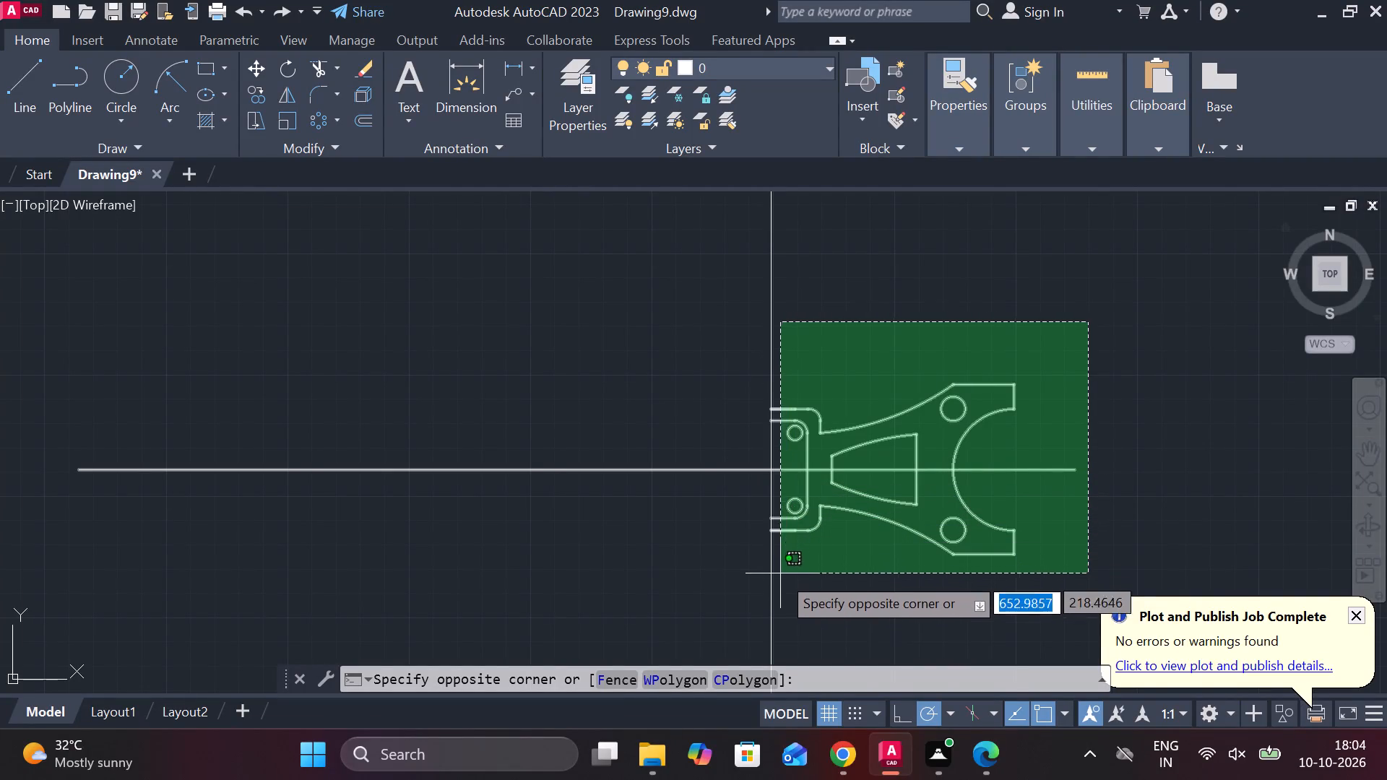
left_click(792, 593)
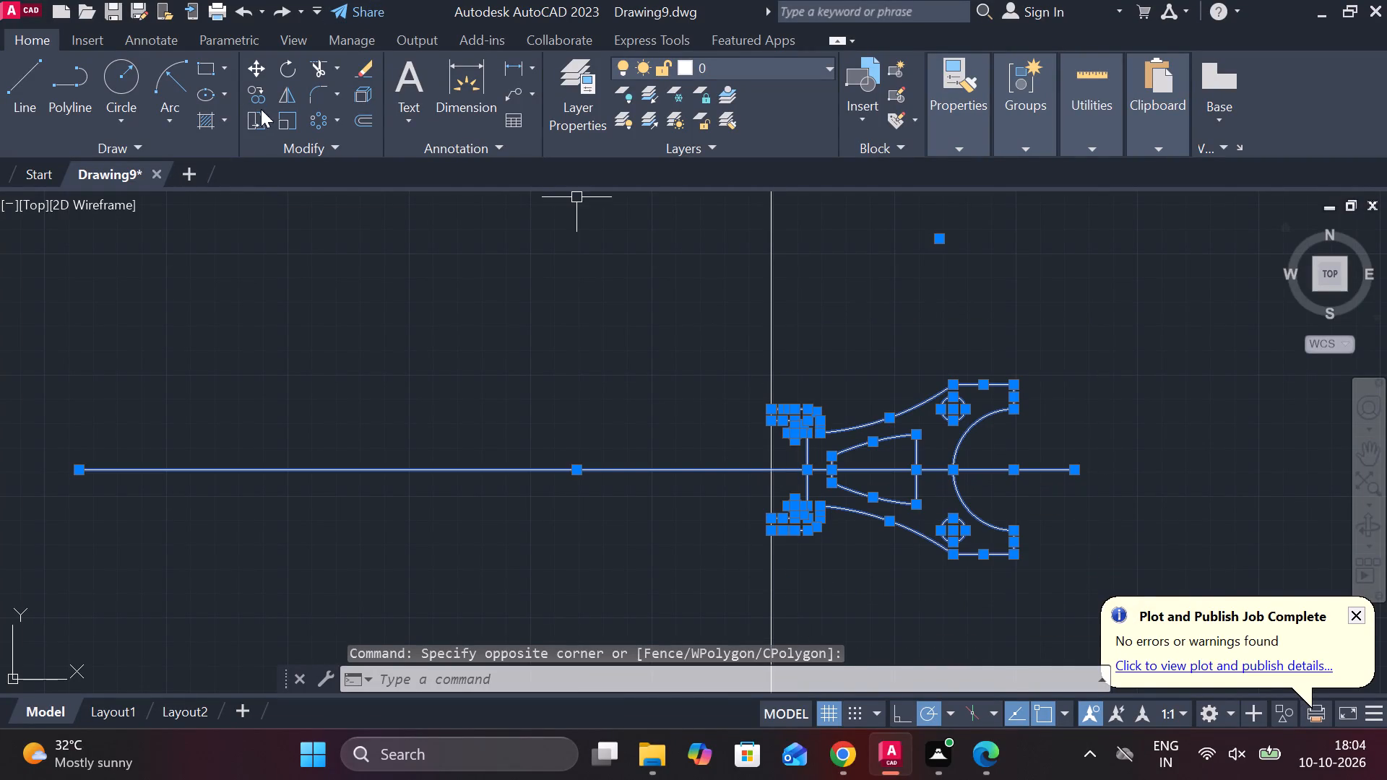
left_click(293, 101)
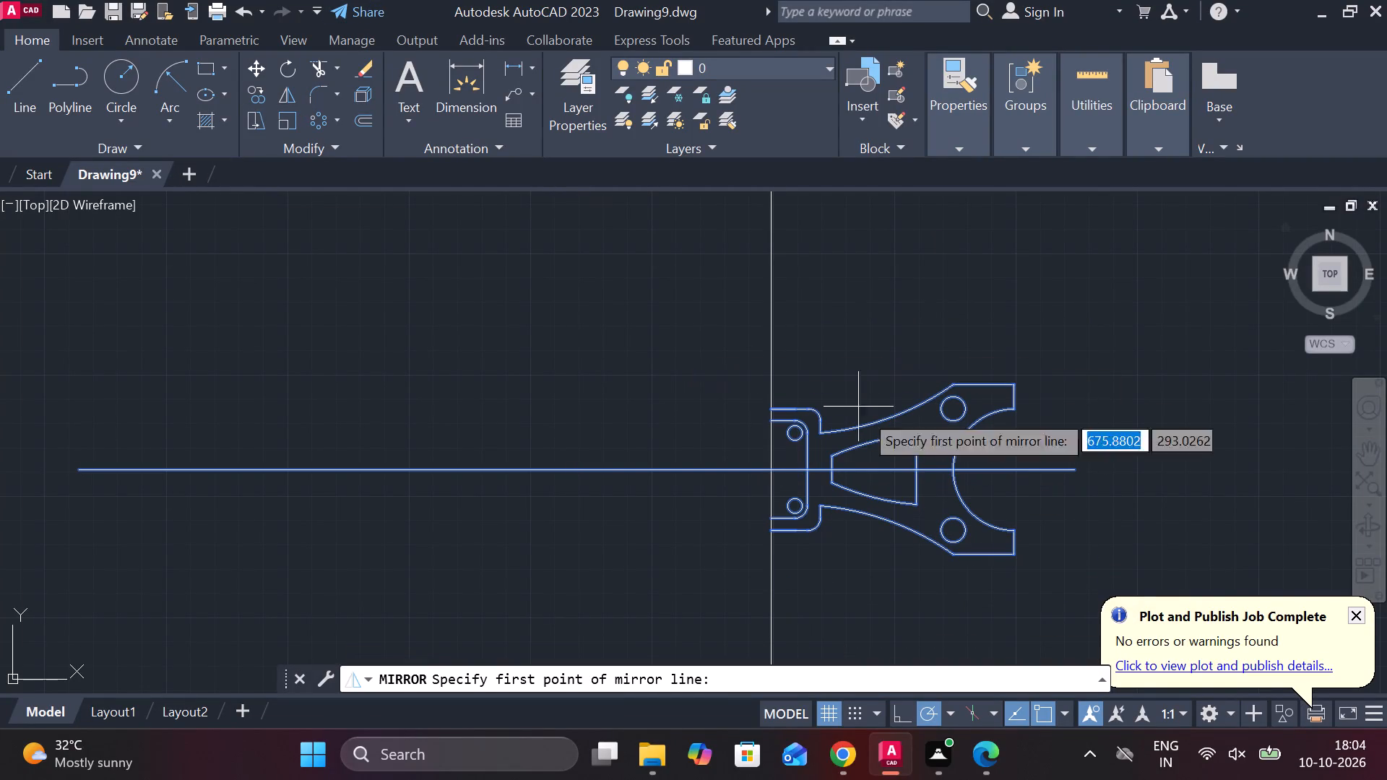
scroll(824, 470, "up", 3)
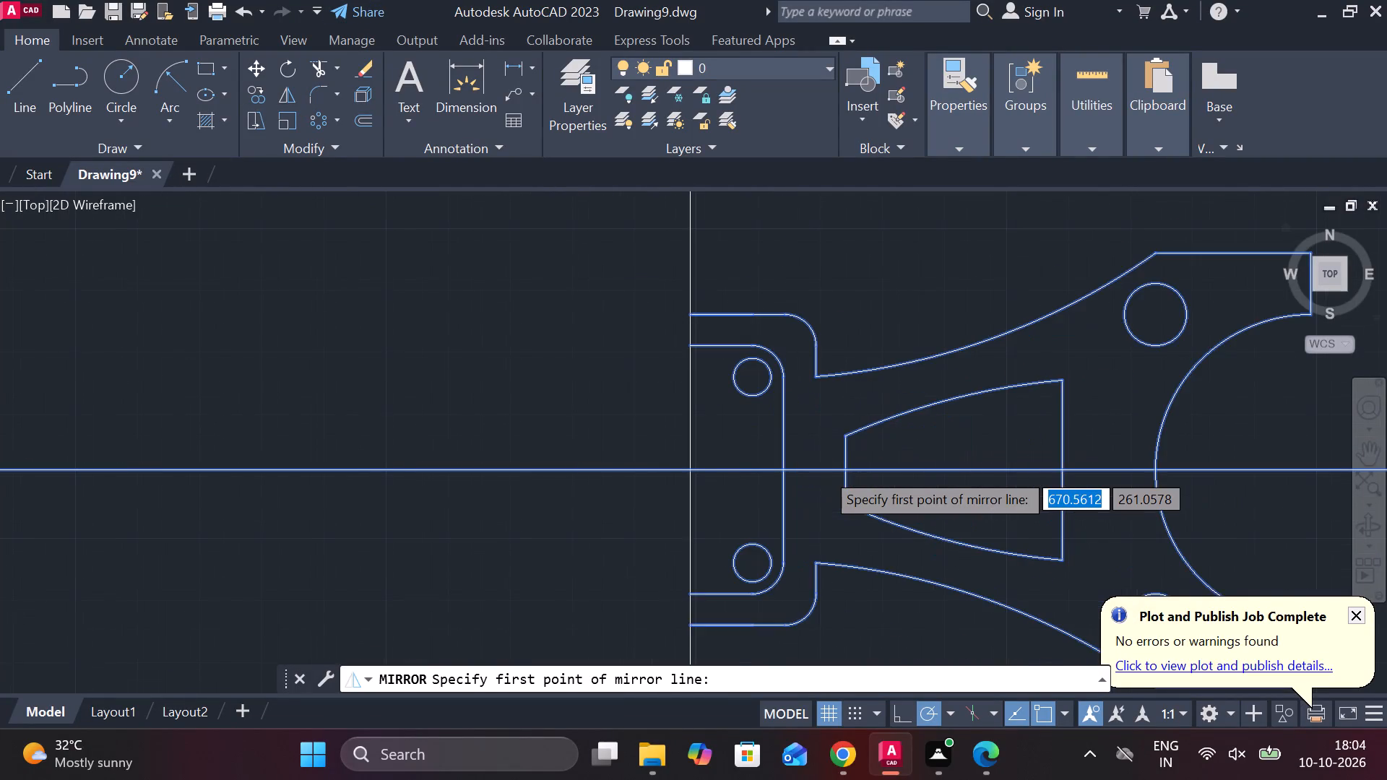
left_click(612, 473)
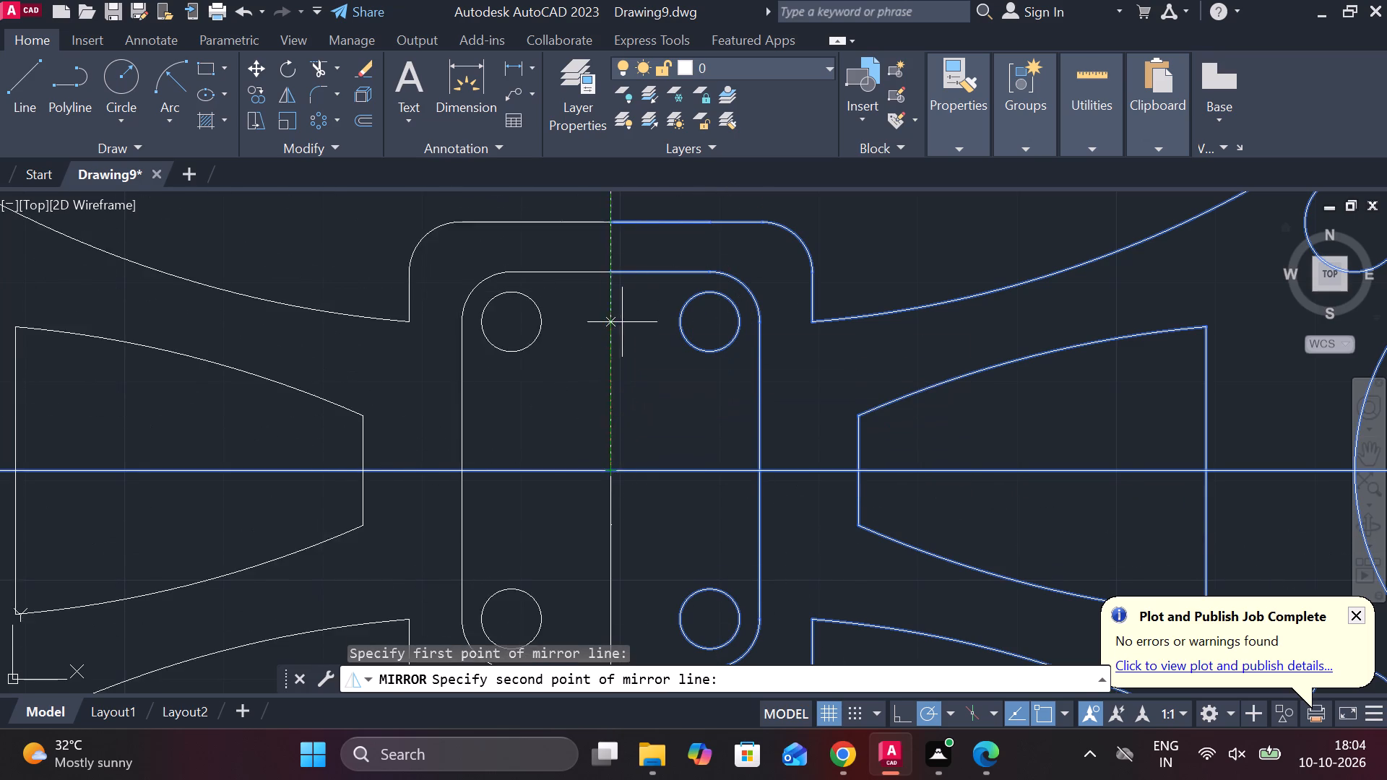
left_click(610, 279)
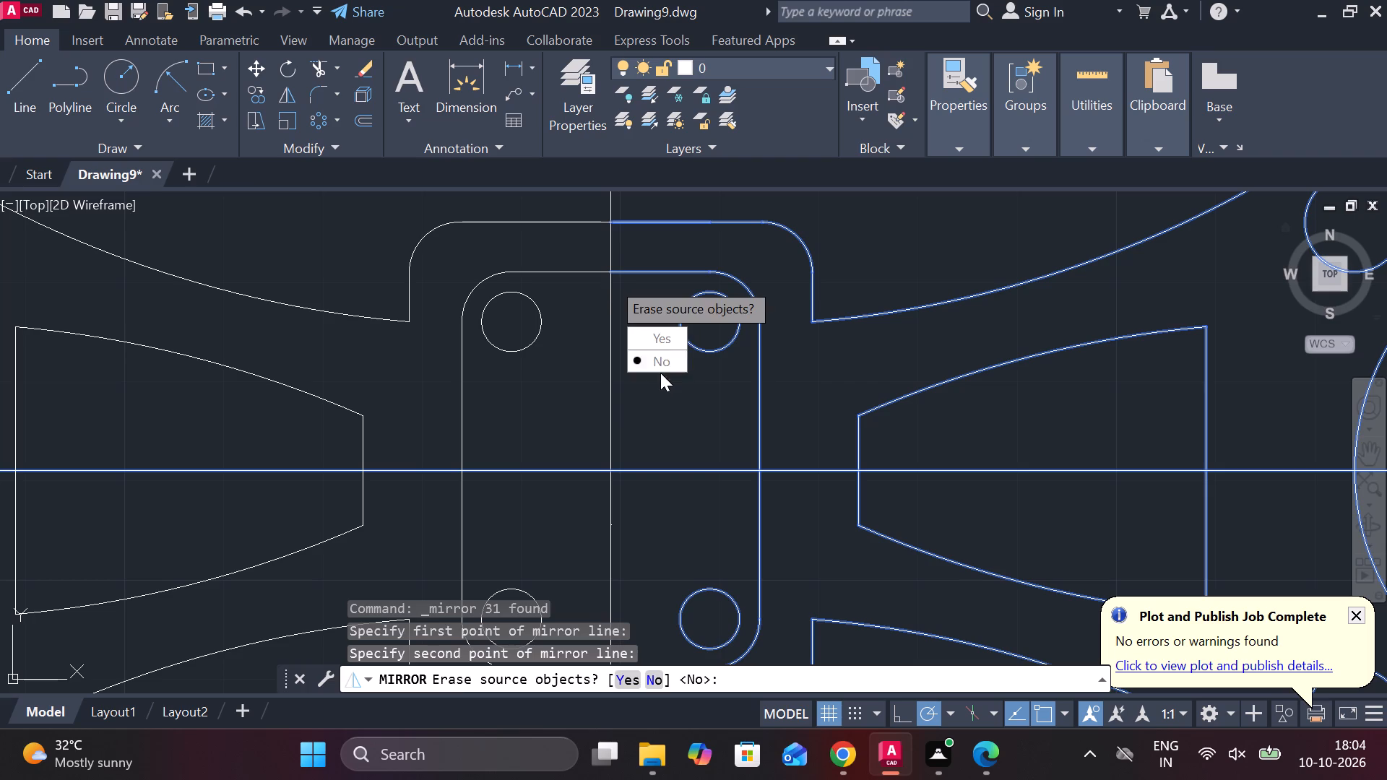
left_click_drag(660, 356, 610, 279)
scroll(610, 279, "down", 3)
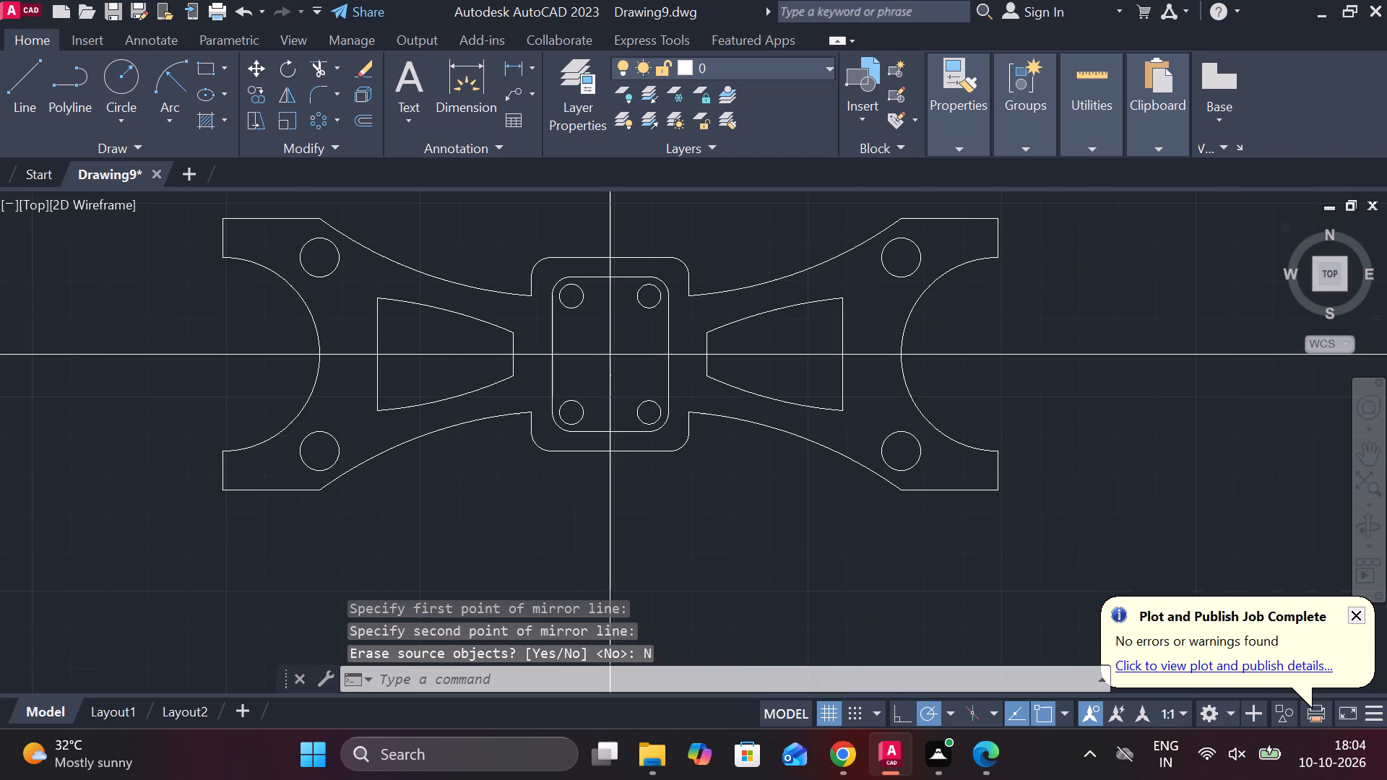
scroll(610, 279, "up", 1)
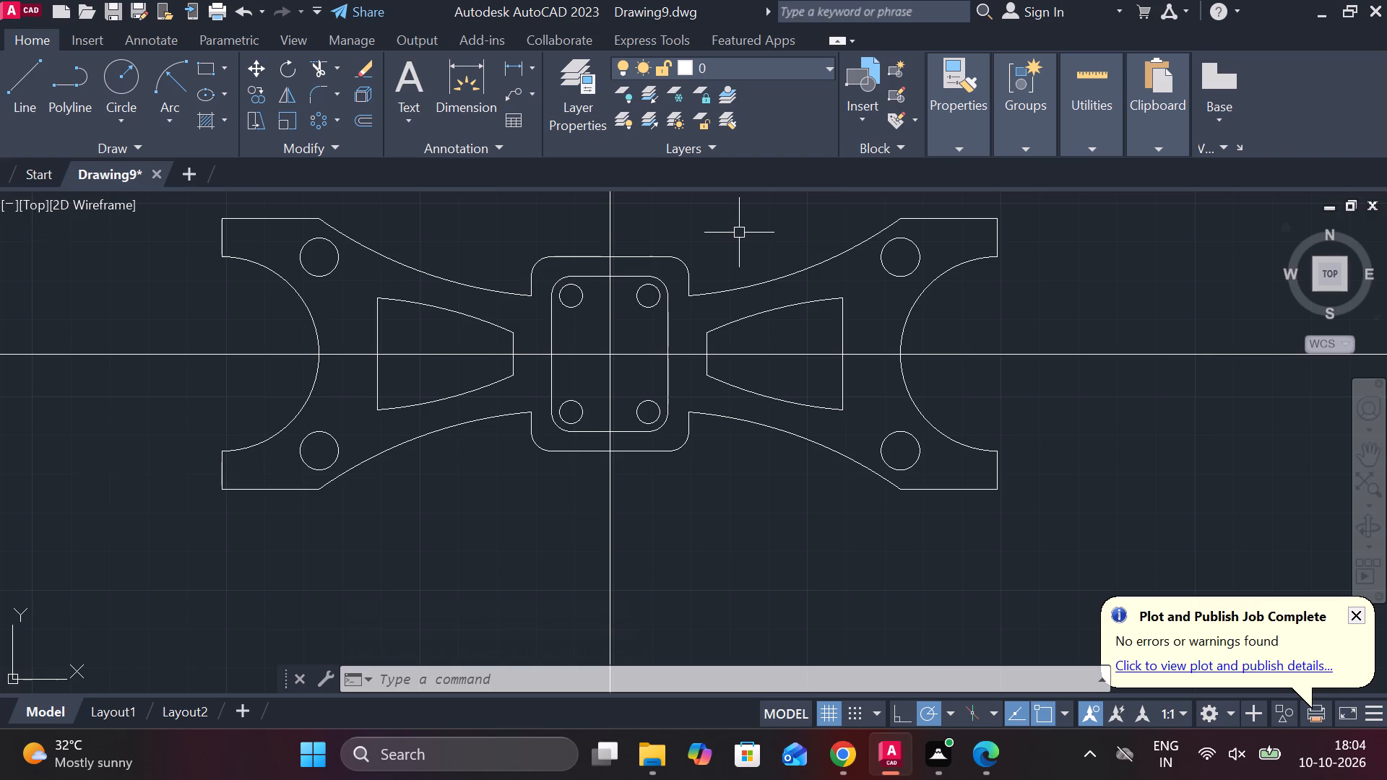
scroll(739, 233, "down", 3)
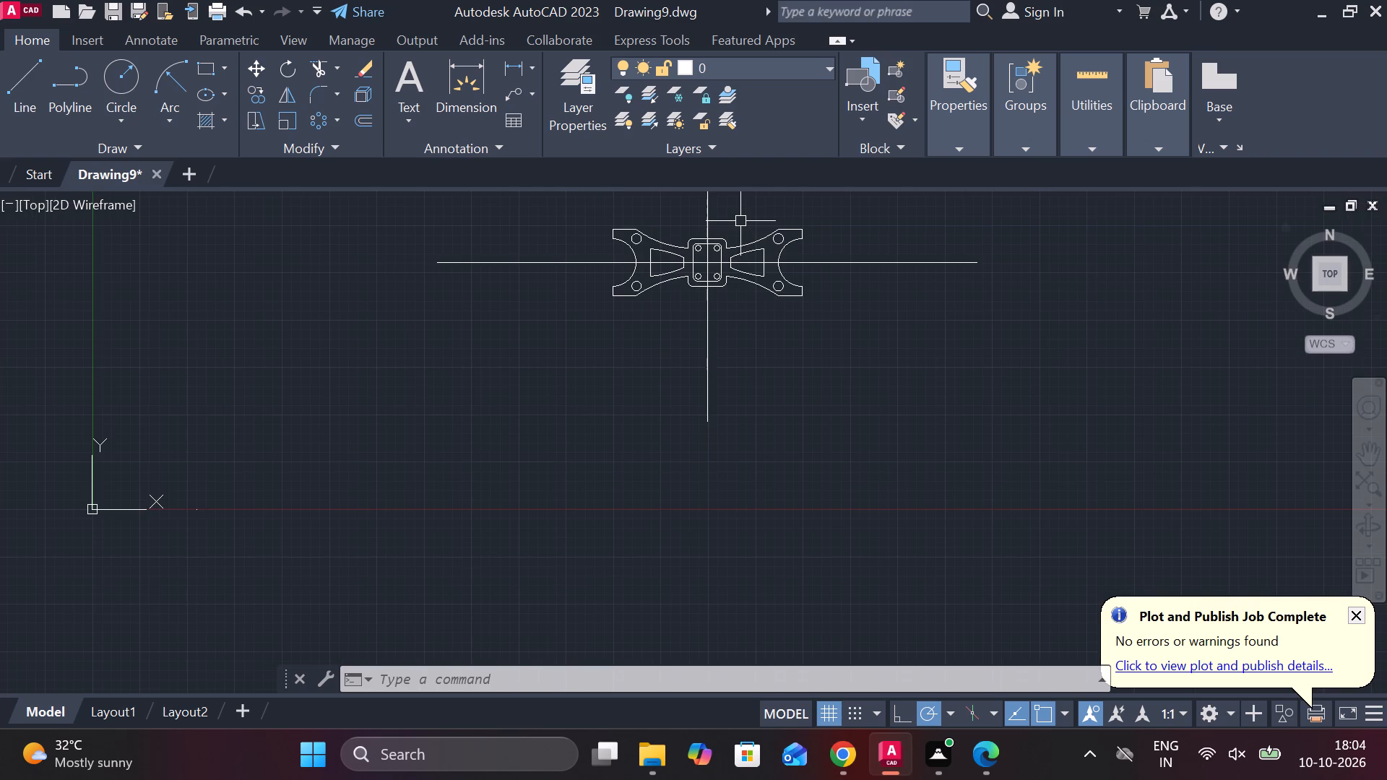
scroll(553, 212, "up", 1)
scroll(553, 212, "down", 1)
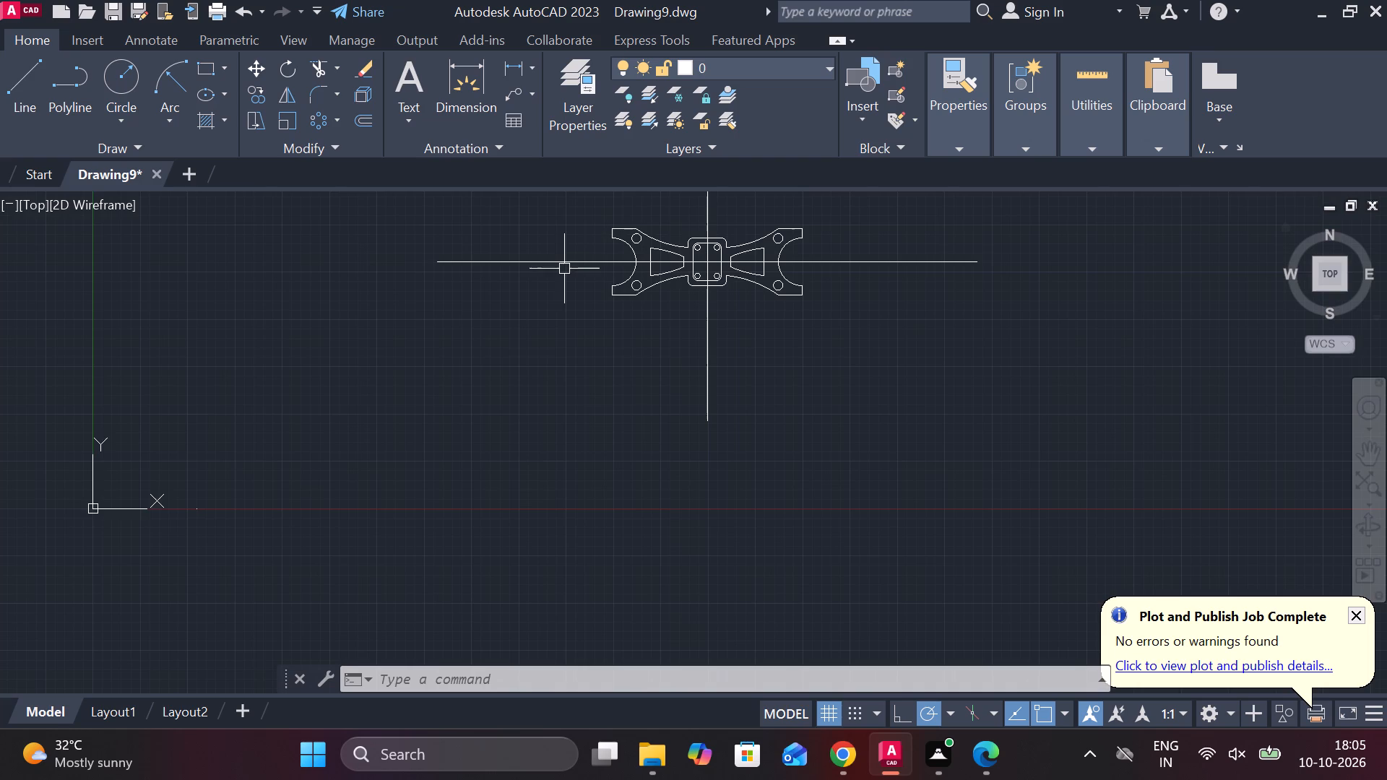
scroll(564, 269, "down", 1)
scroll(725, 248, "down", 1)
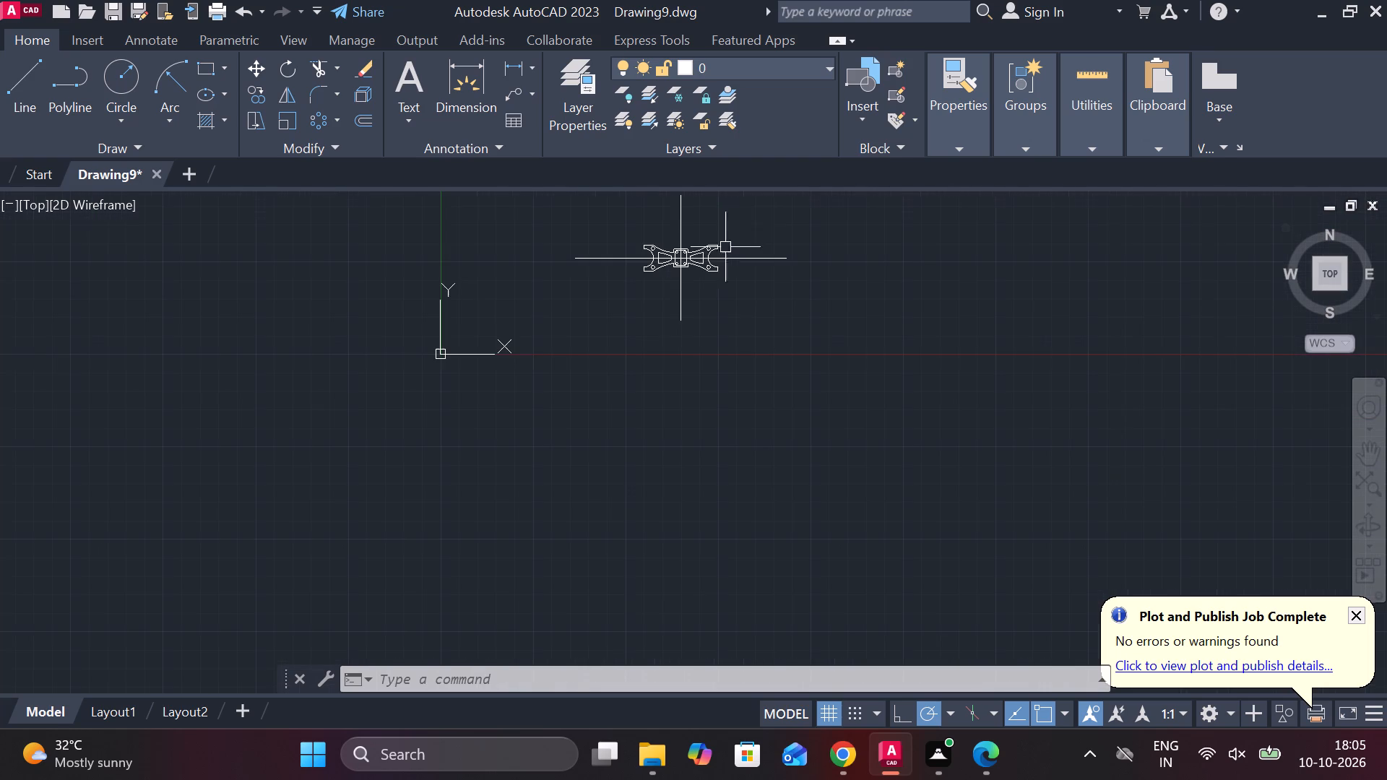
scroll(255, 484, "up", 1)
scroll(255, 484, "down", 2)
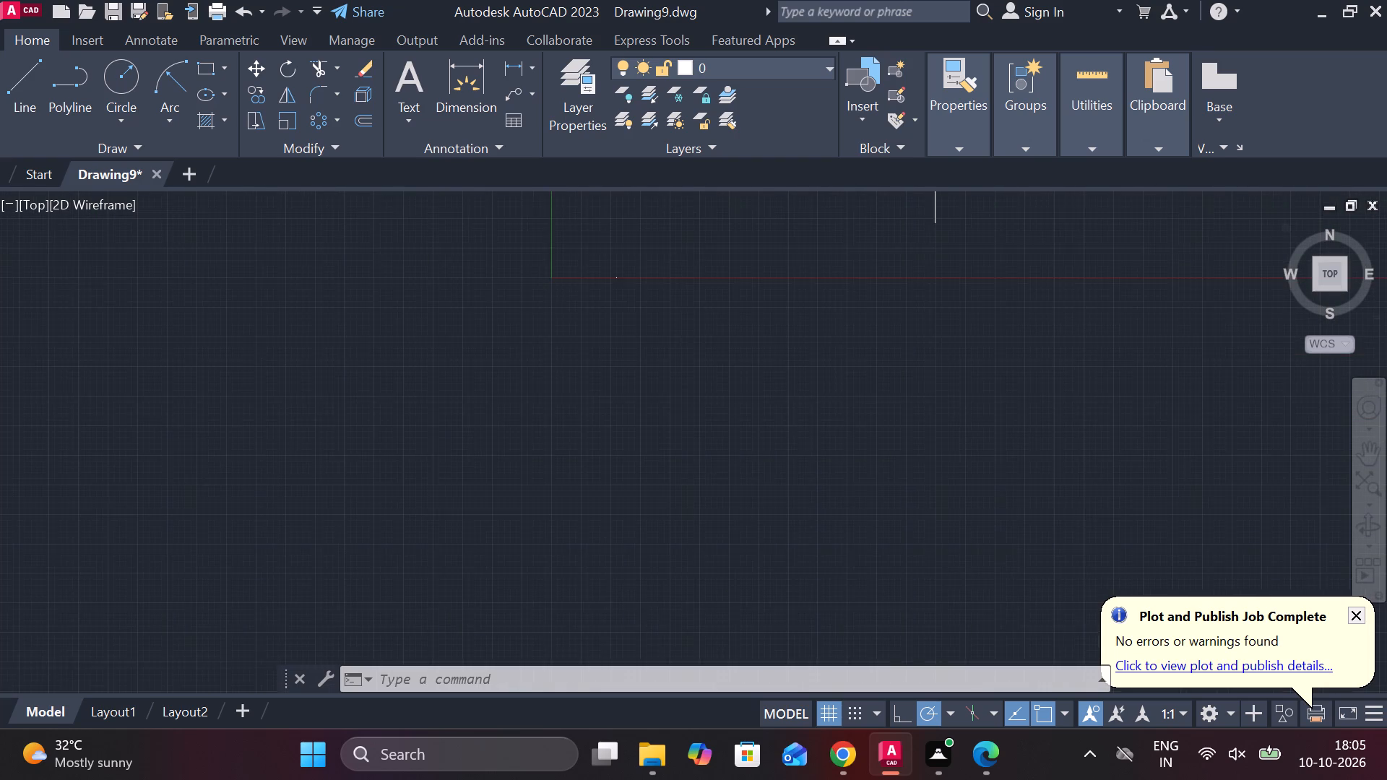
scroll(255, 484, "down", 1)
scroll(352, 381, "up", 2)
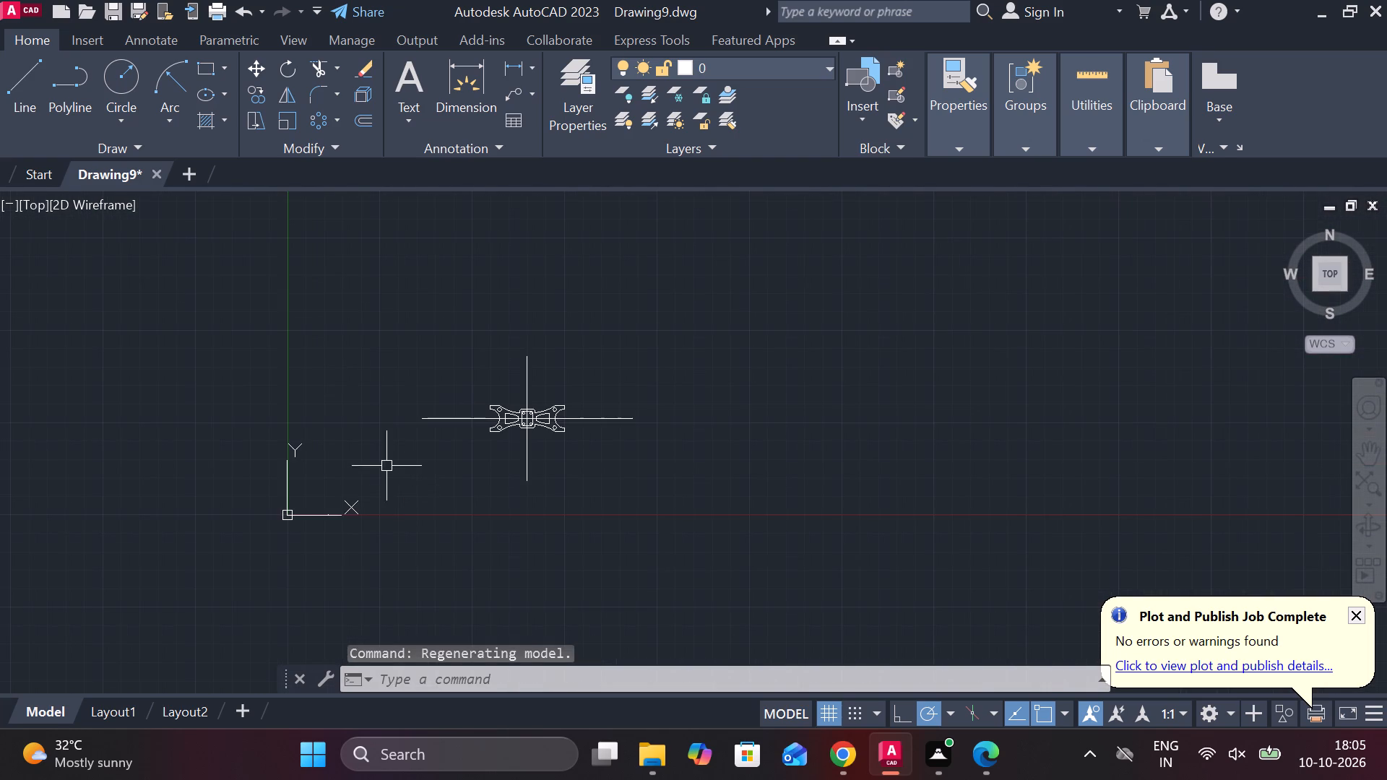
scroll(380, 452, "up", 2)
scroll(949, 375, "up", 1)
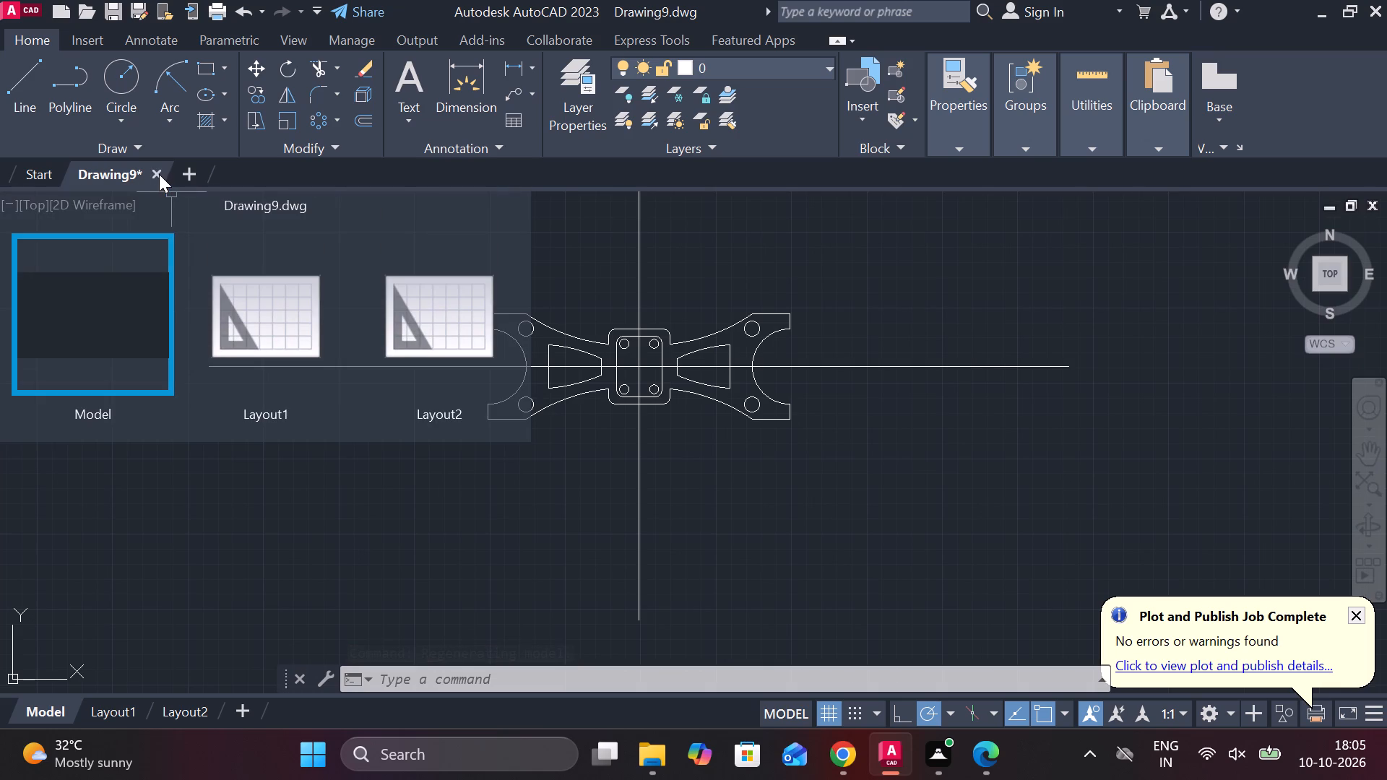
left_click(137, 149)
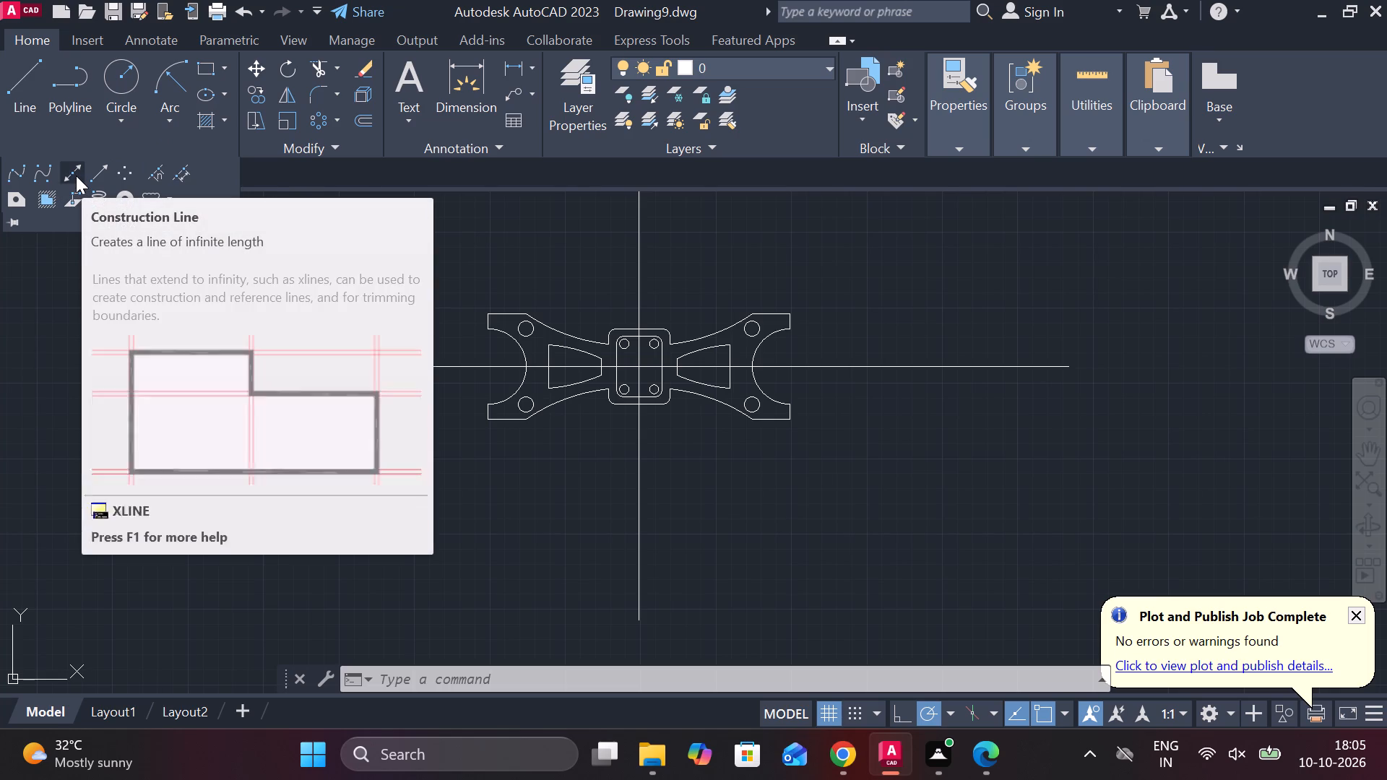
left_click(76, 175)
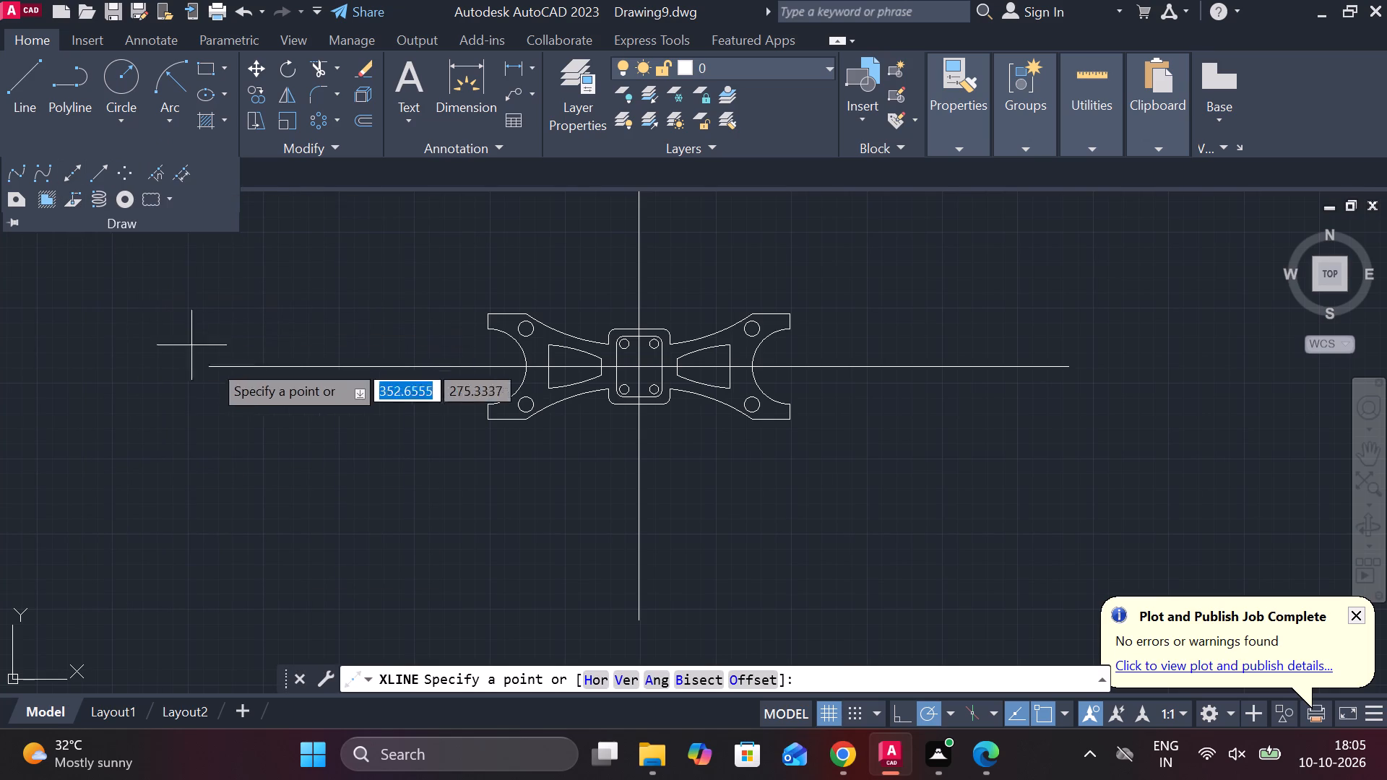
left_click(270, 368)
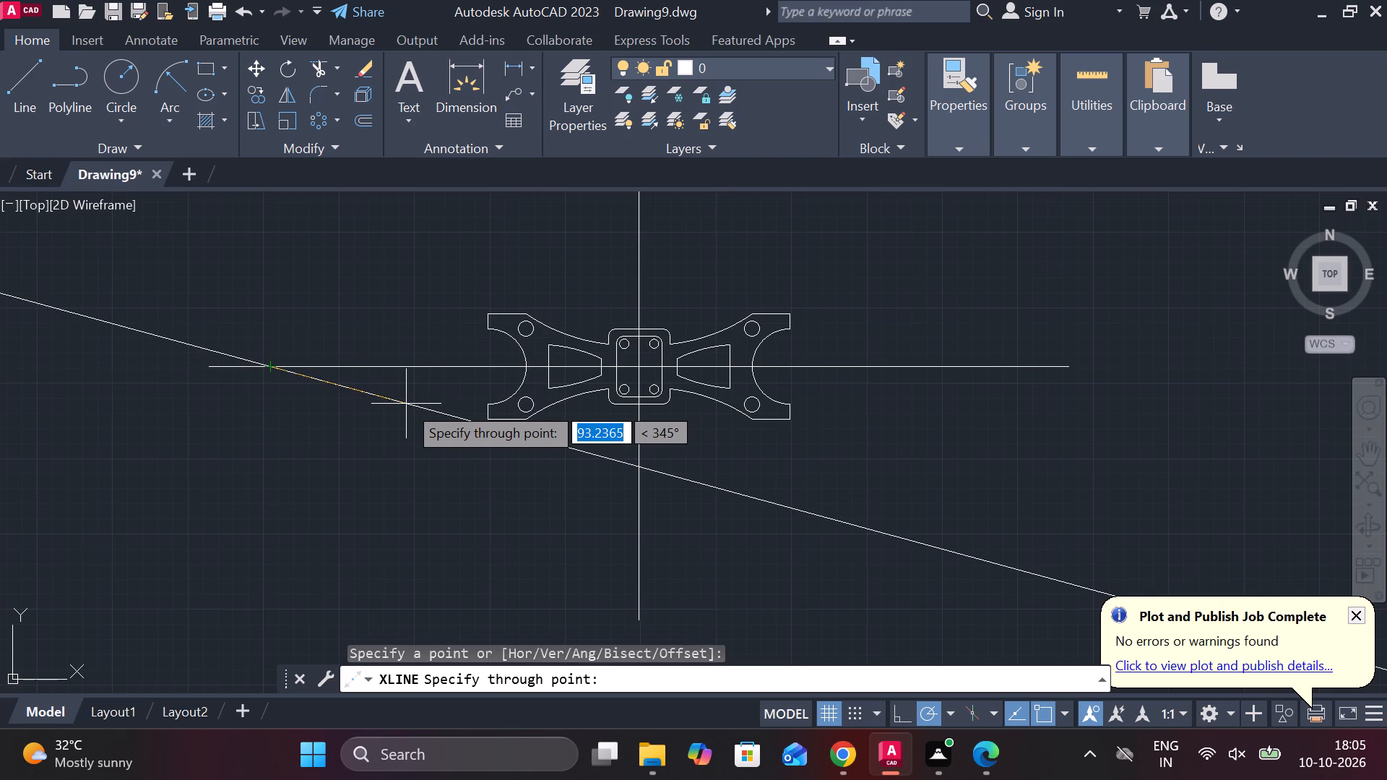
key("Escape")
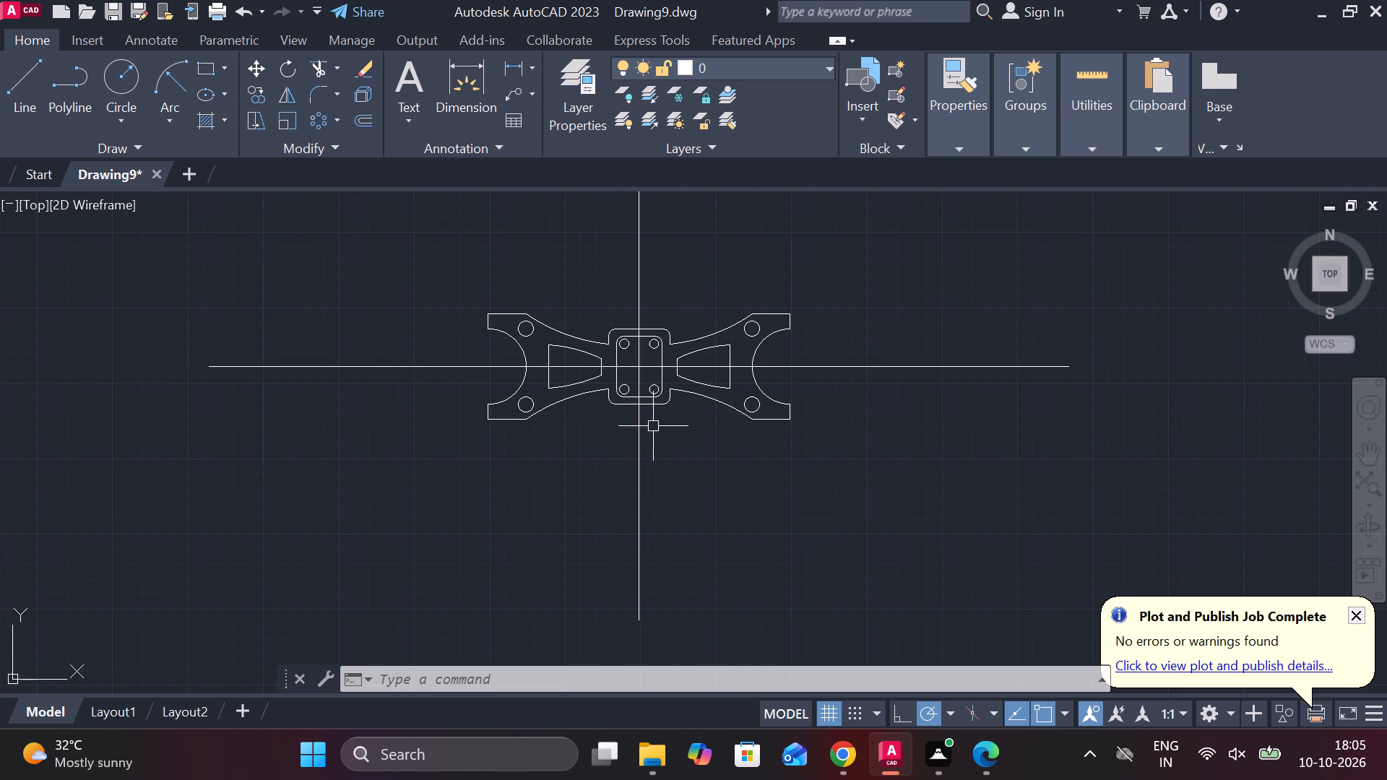
Add a horizontal linear dimension above the outline from the block's upper-right small circle centre to the right tapered cutout's upper inner corner.
scroll(656, 430, "up", 2)
scroll(656, 430, "down", 2)
scroll(675, 305, "up", 2)
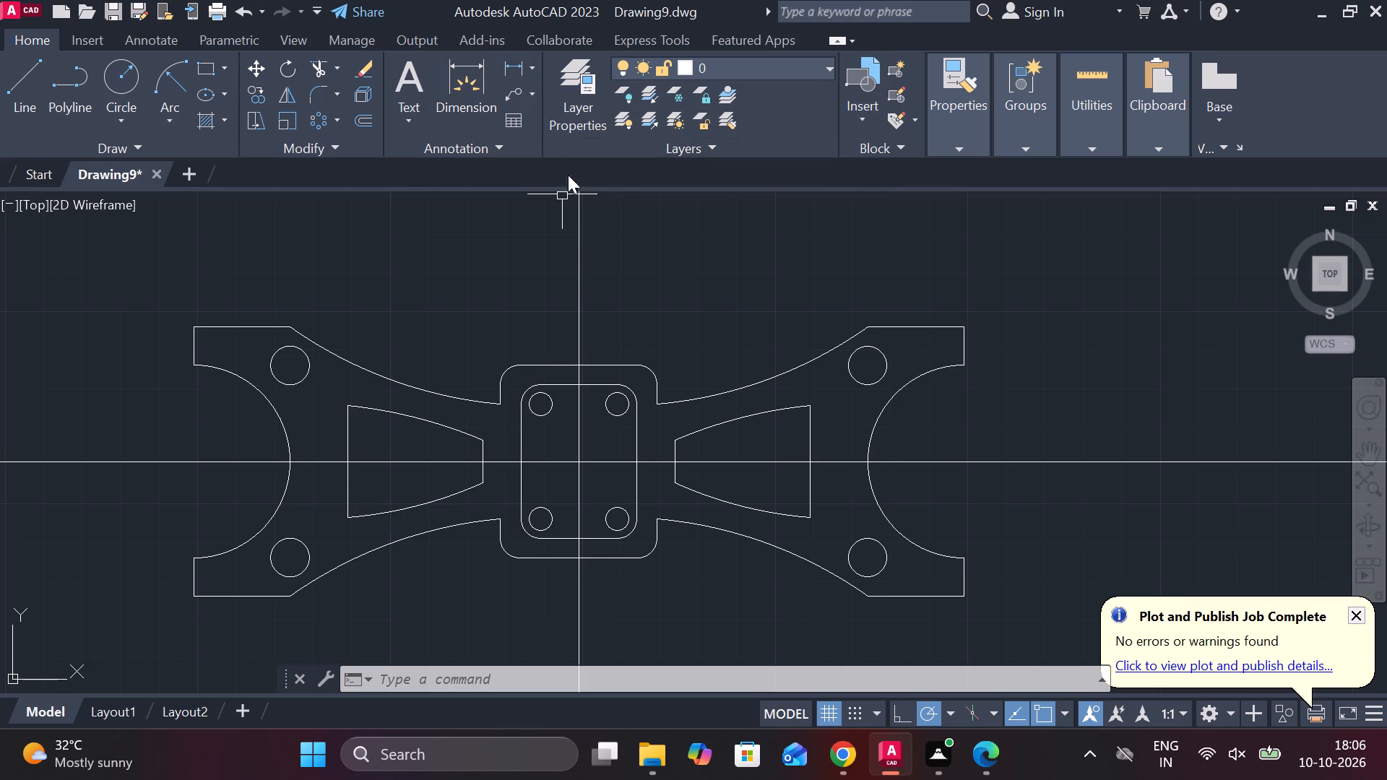
left_click(530, 64)
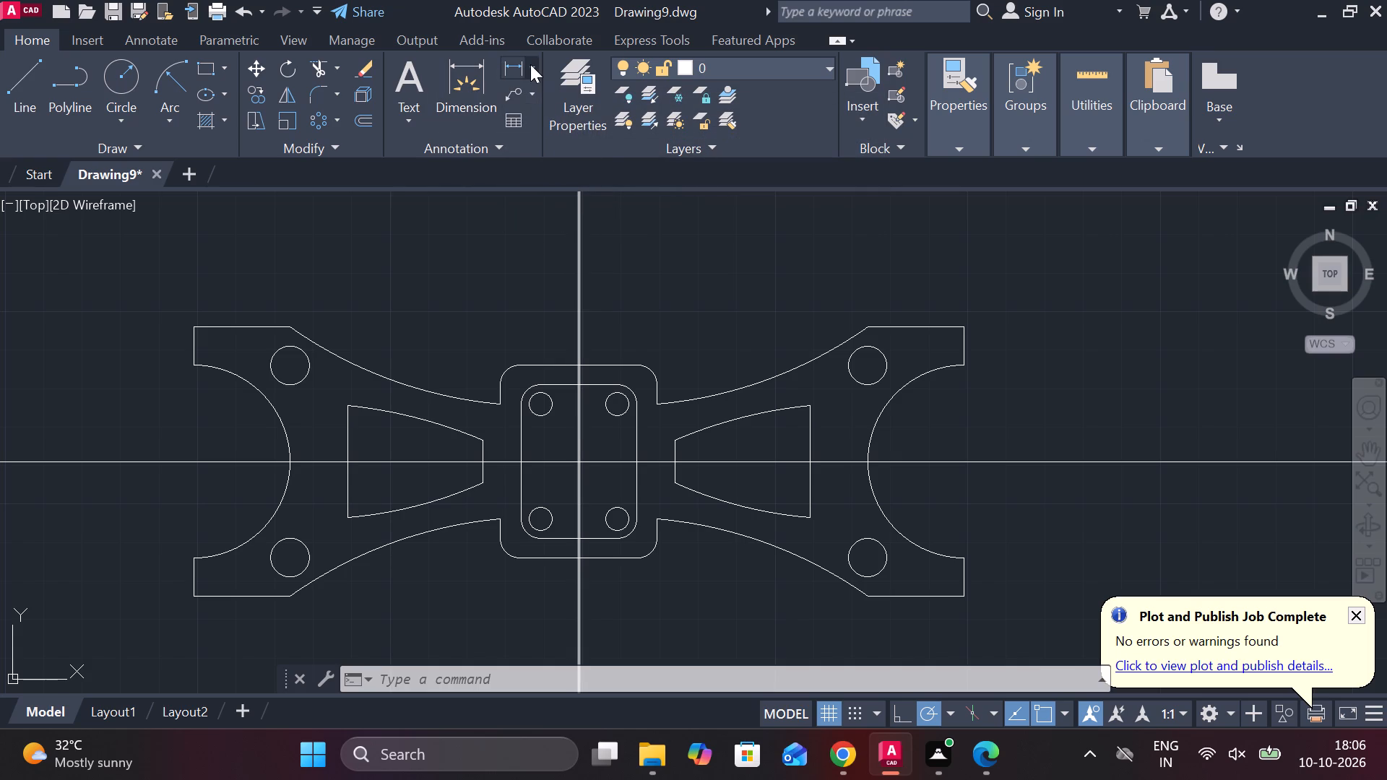
left_click(557, 116)
left_click(613, 403)
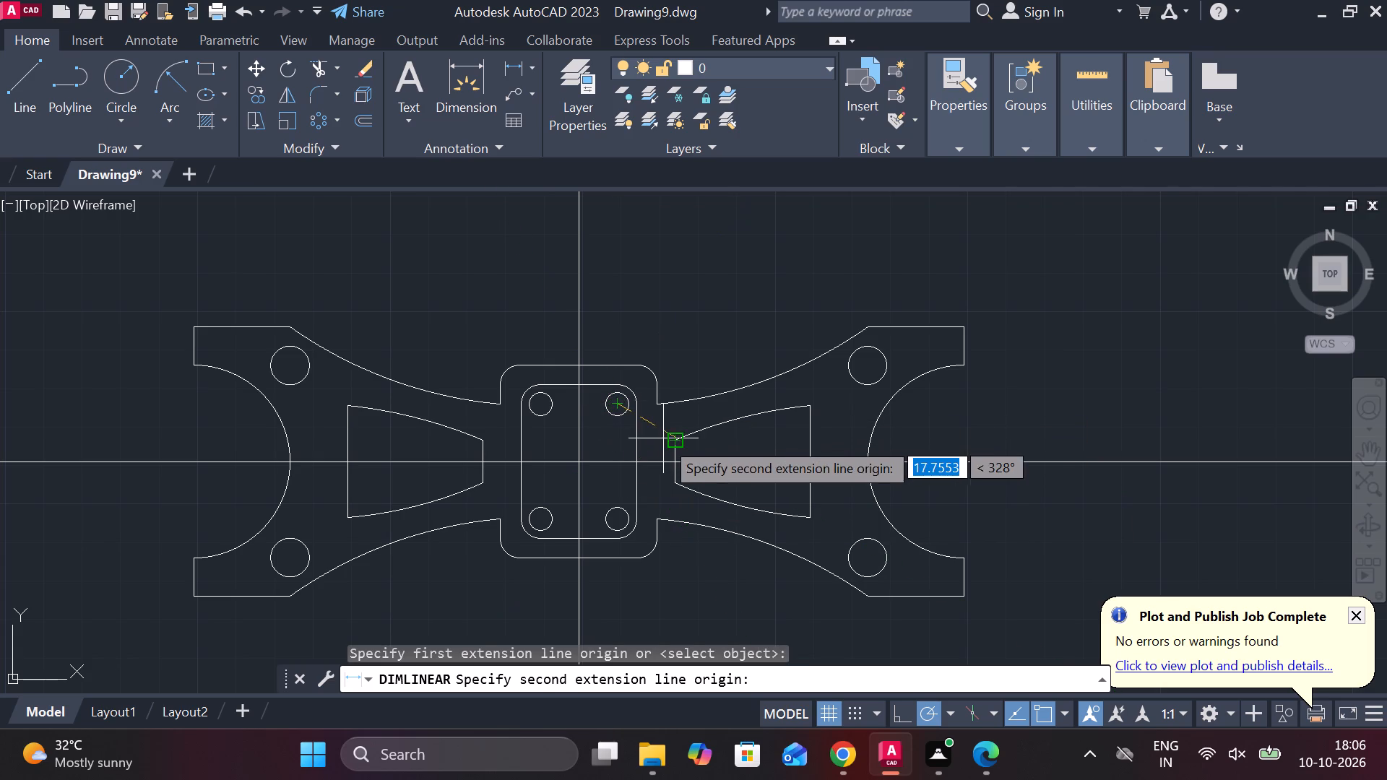
left_click(673, 443)
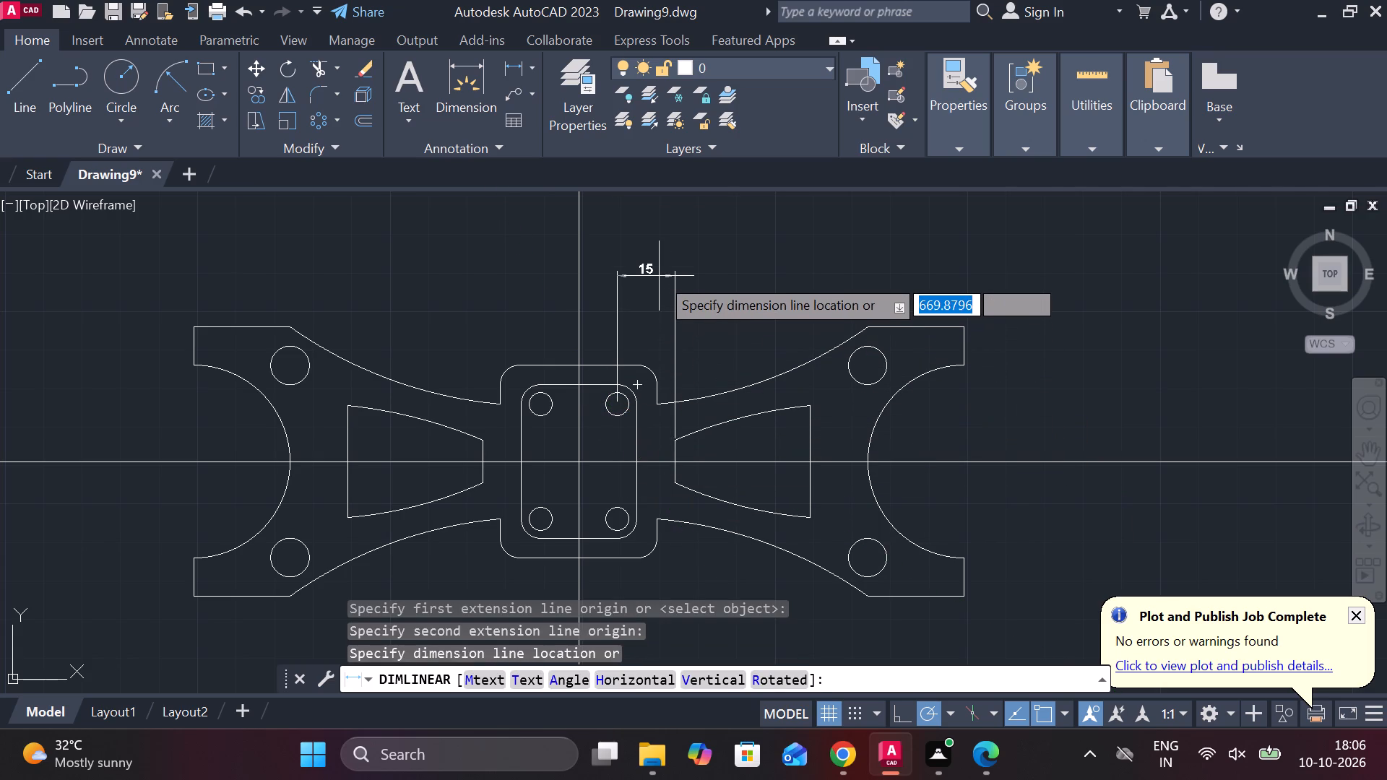
scroll(659, 276, "down", 1)
scroll(659, 276, "up", 2)
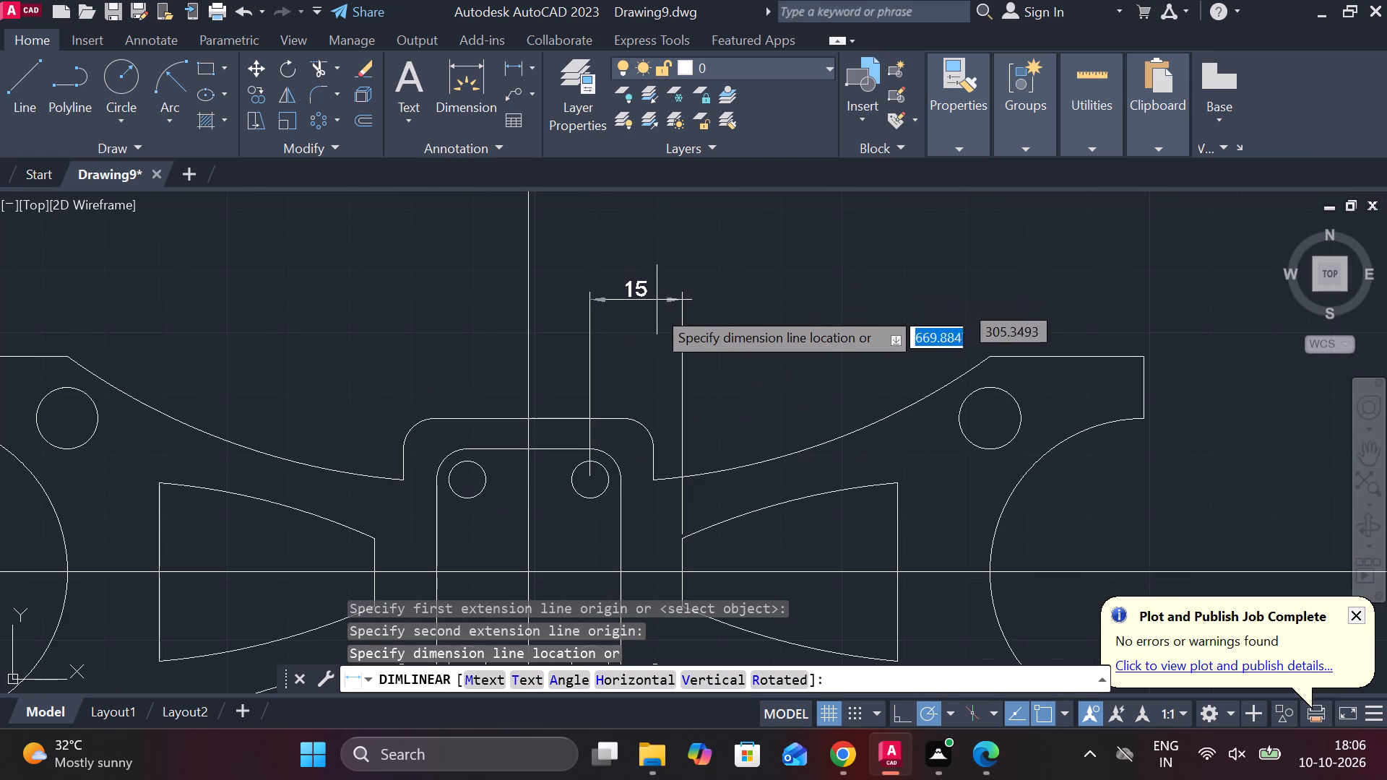
left_click(654, 308)
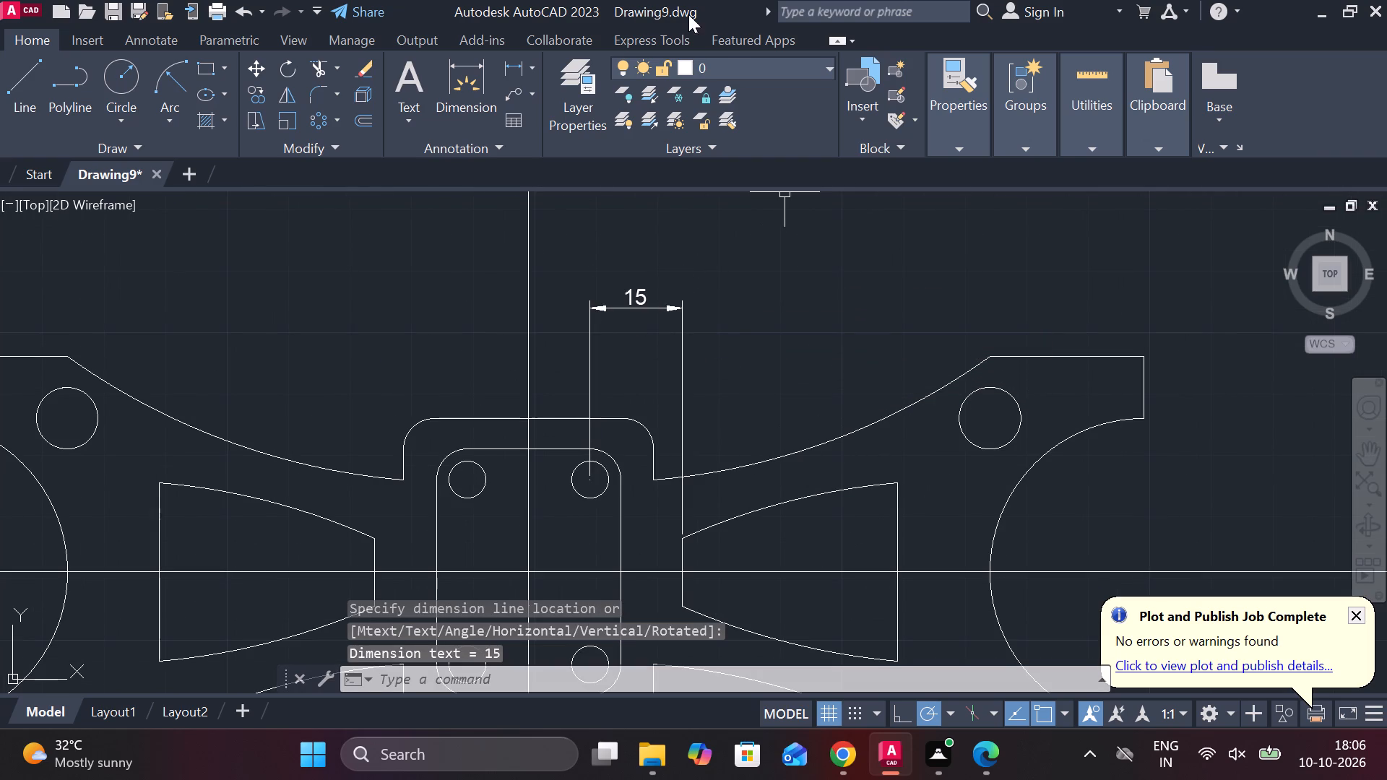
Add a higher horizontal linear dimension from the block's upper-right small circle centre to the right arm's upper larger circle centre.
left_click(532, 69)
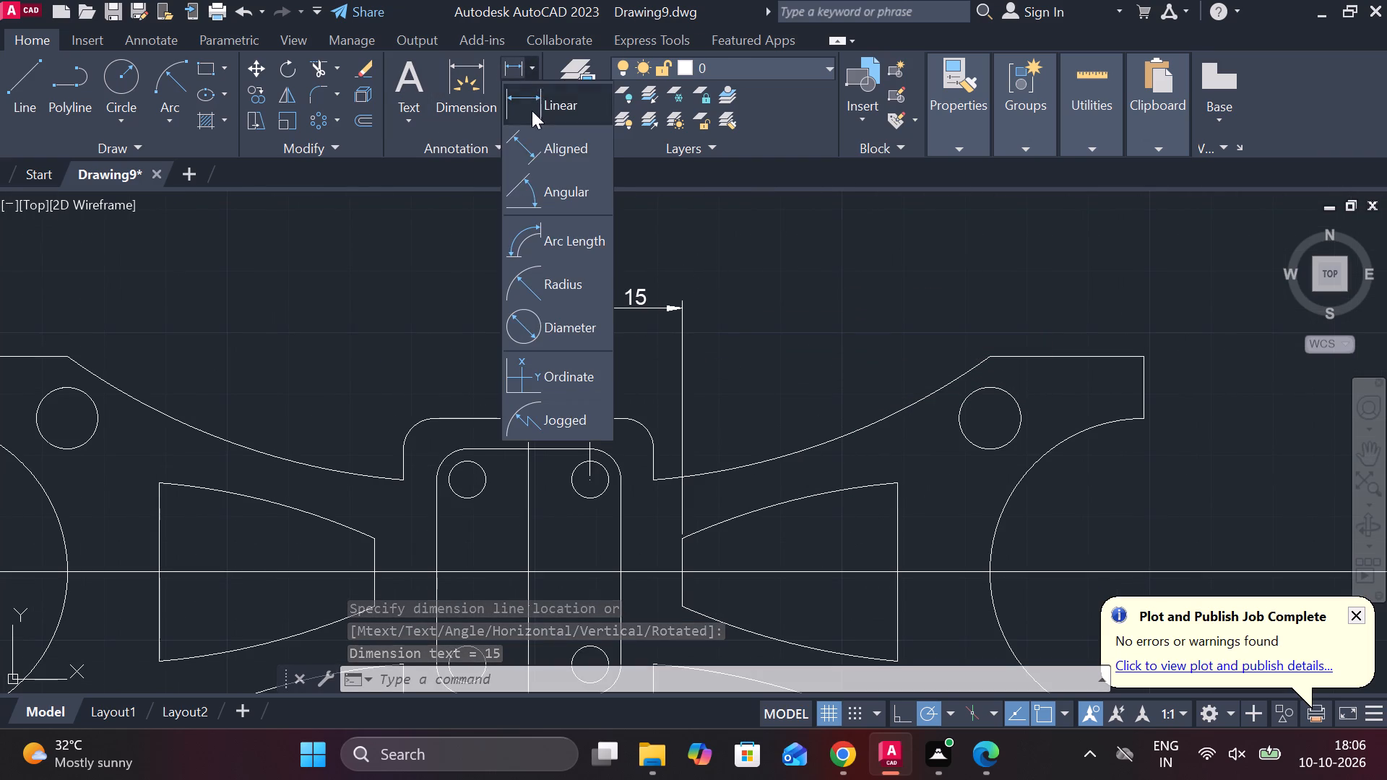
left_click(565, 109)
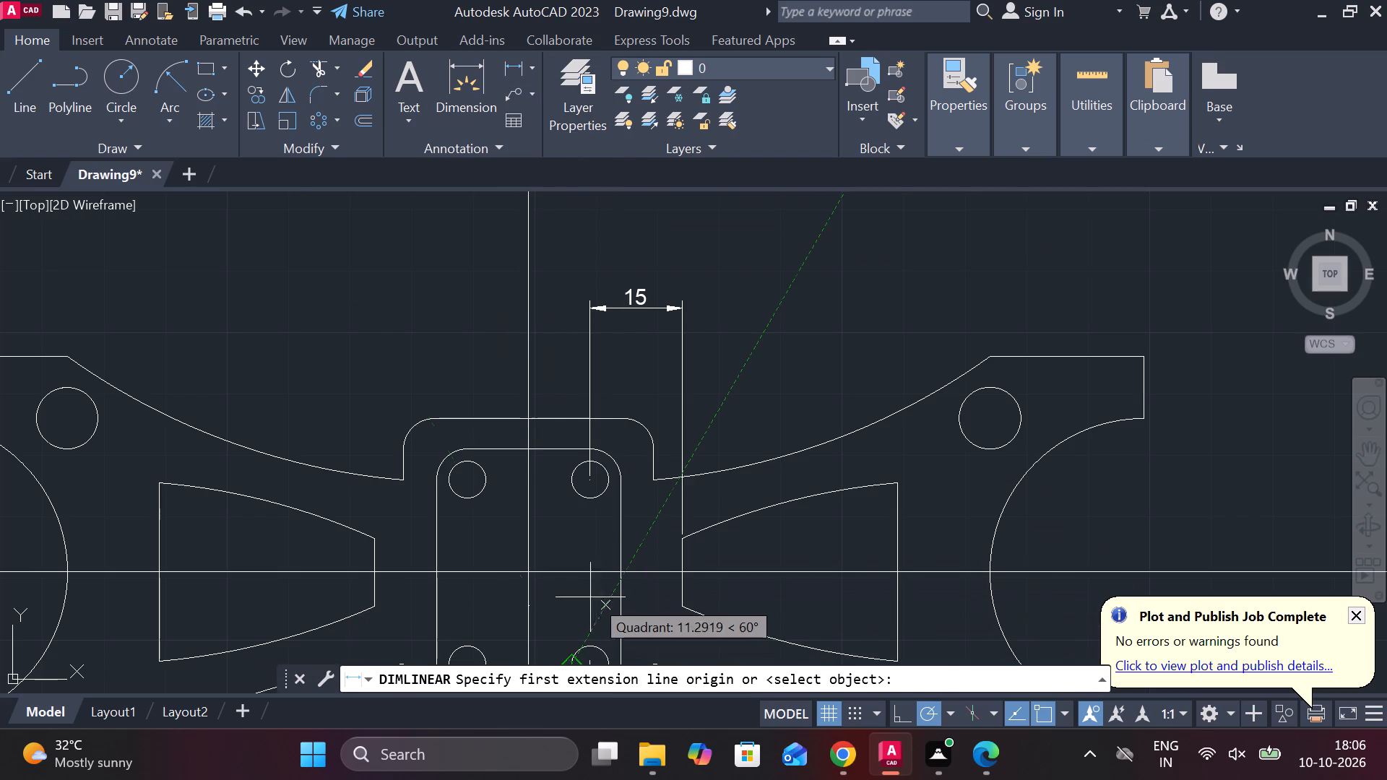
left_click(591, 481)
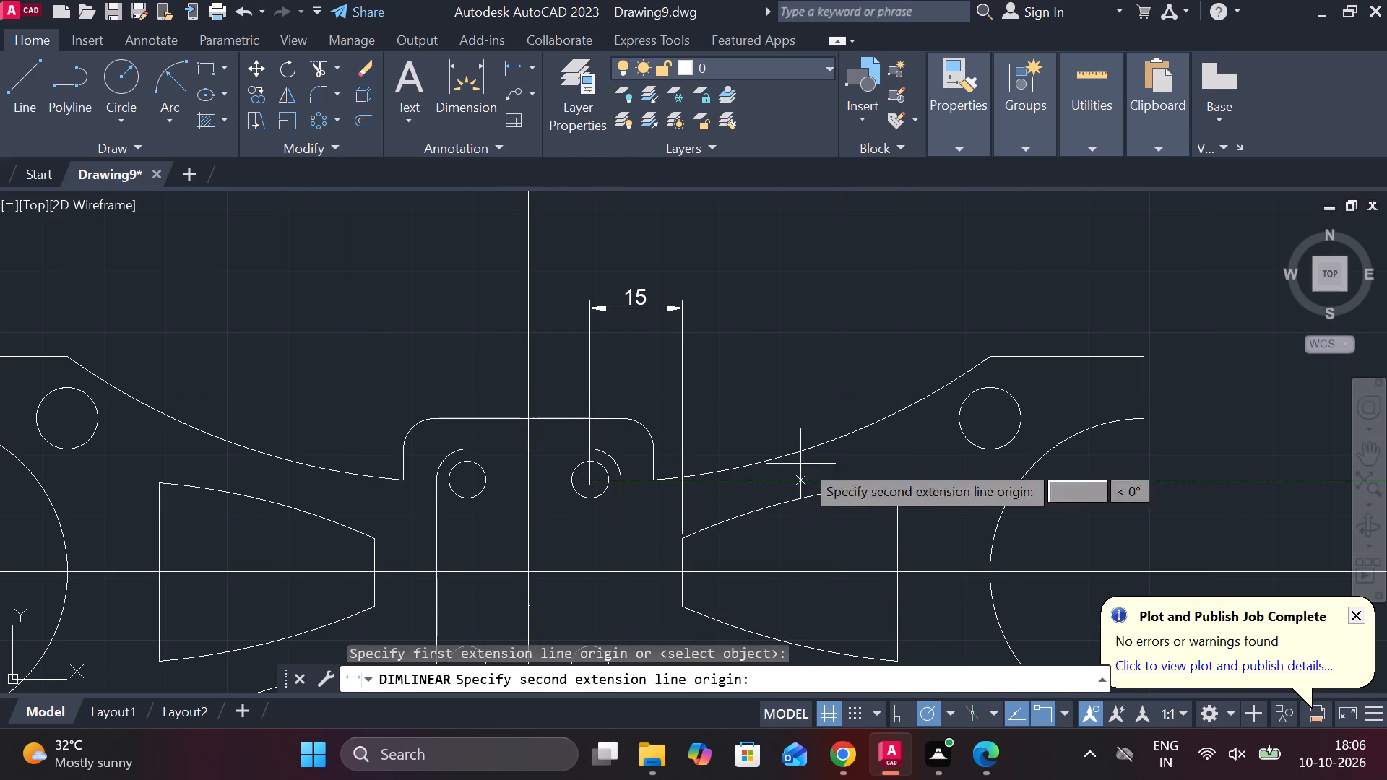
left_click(988, 414)
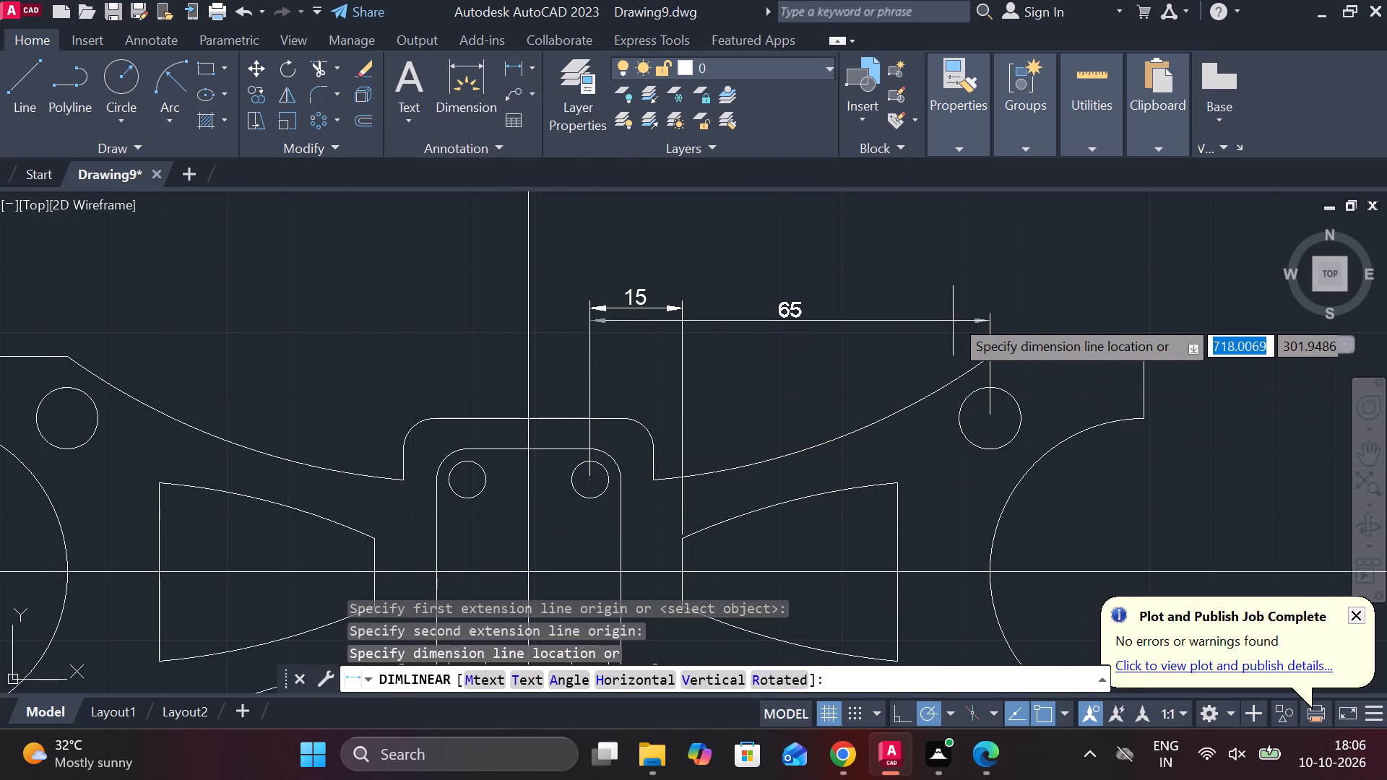
left_click(946, 252)
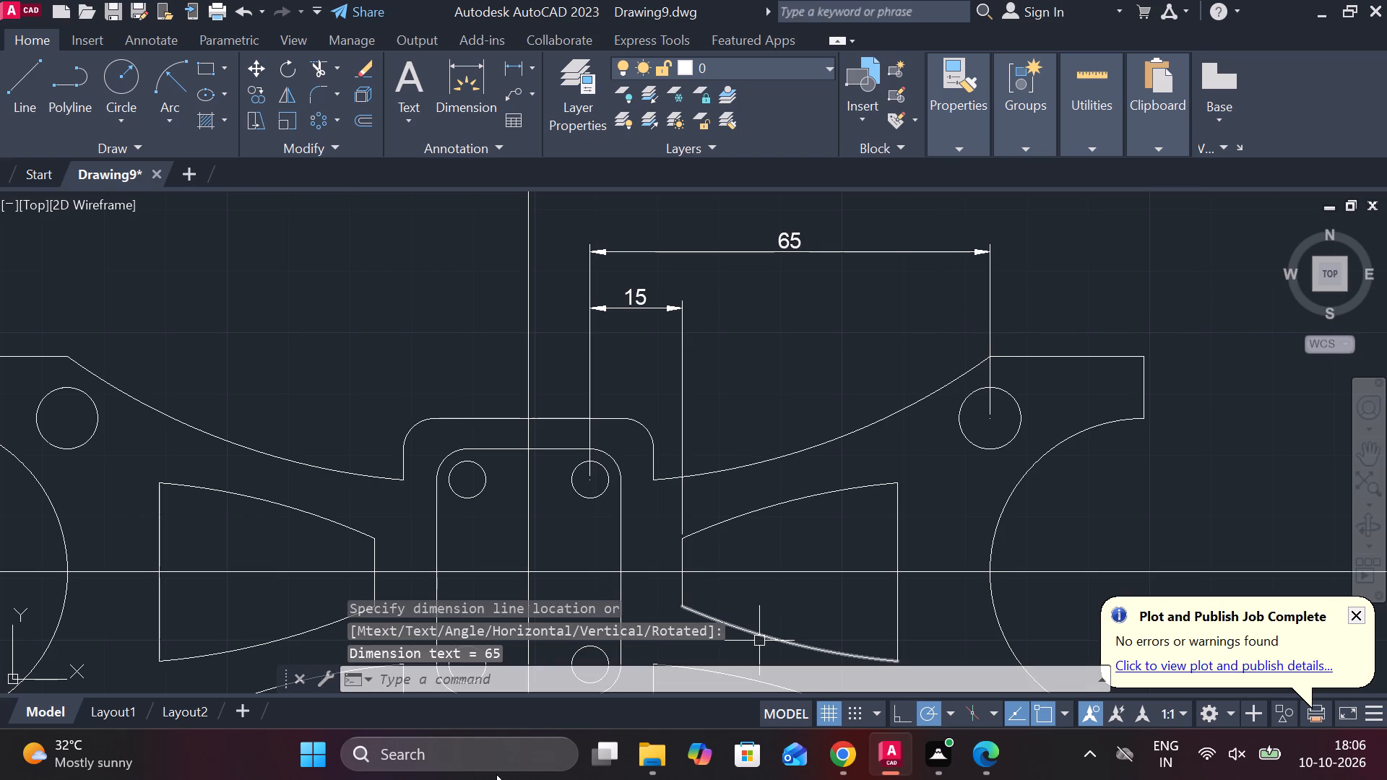
Dimension the horizontal distance from the right arm's upper larger circle centre to its outer edge, aligned with the previous upper dimension.
left_click(524, 63)
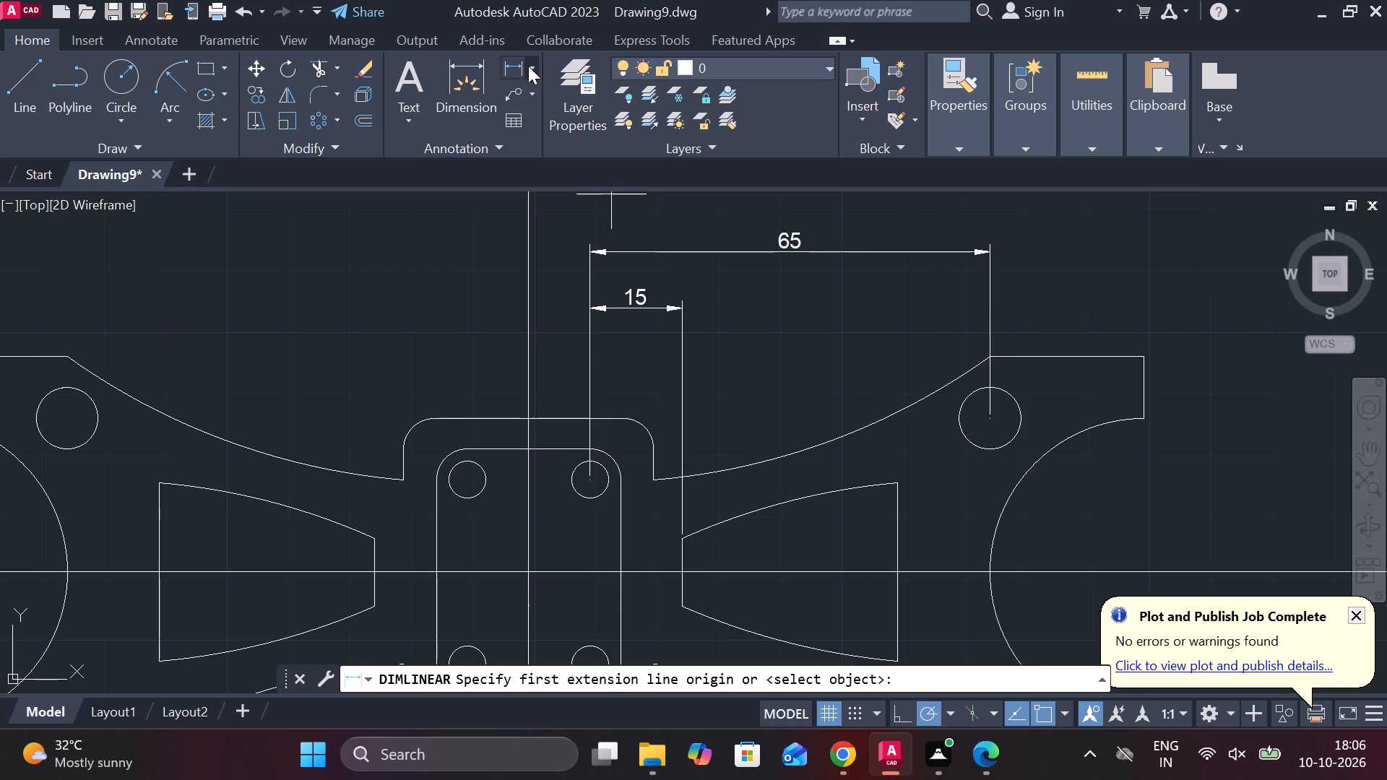
left_click(528, 66)
left_click(579, 117)
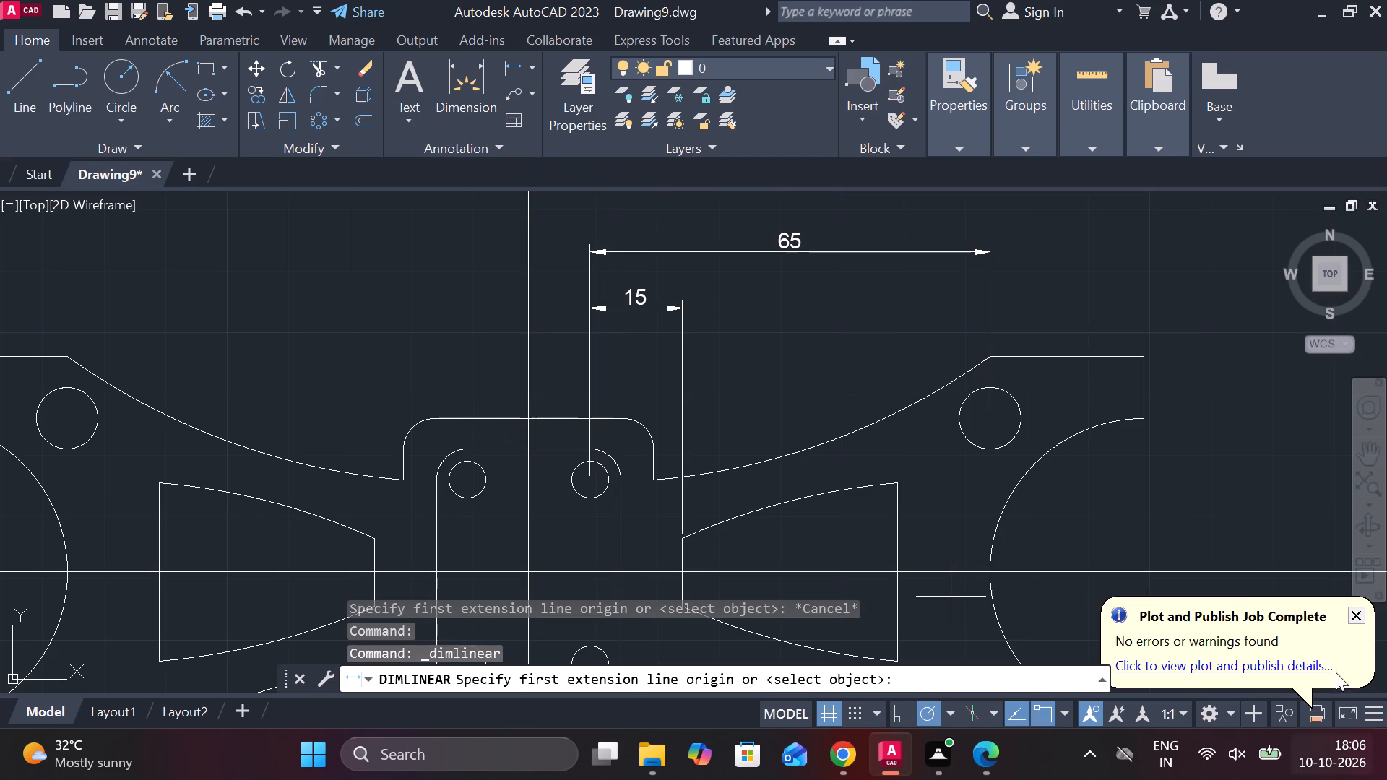
left_click(997, 426)
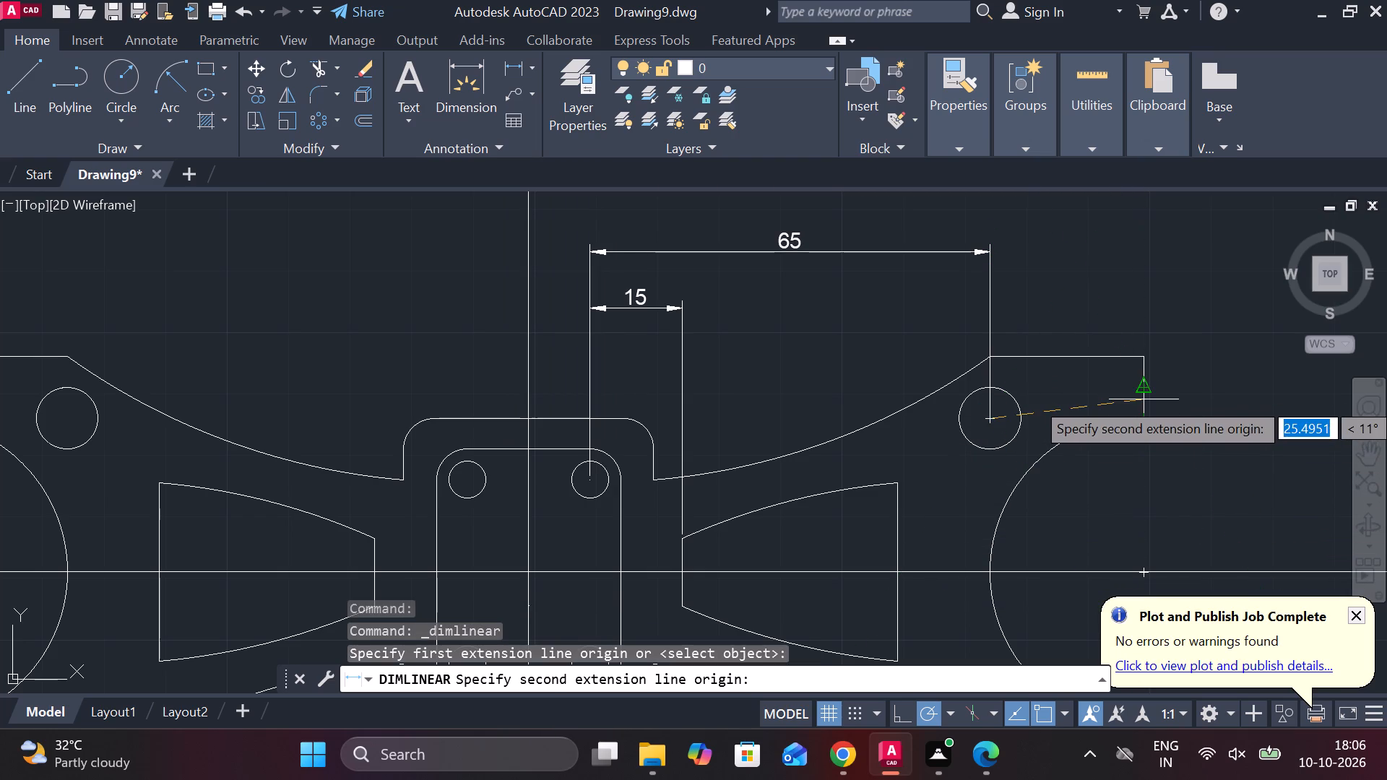
left_click(1144, 420)
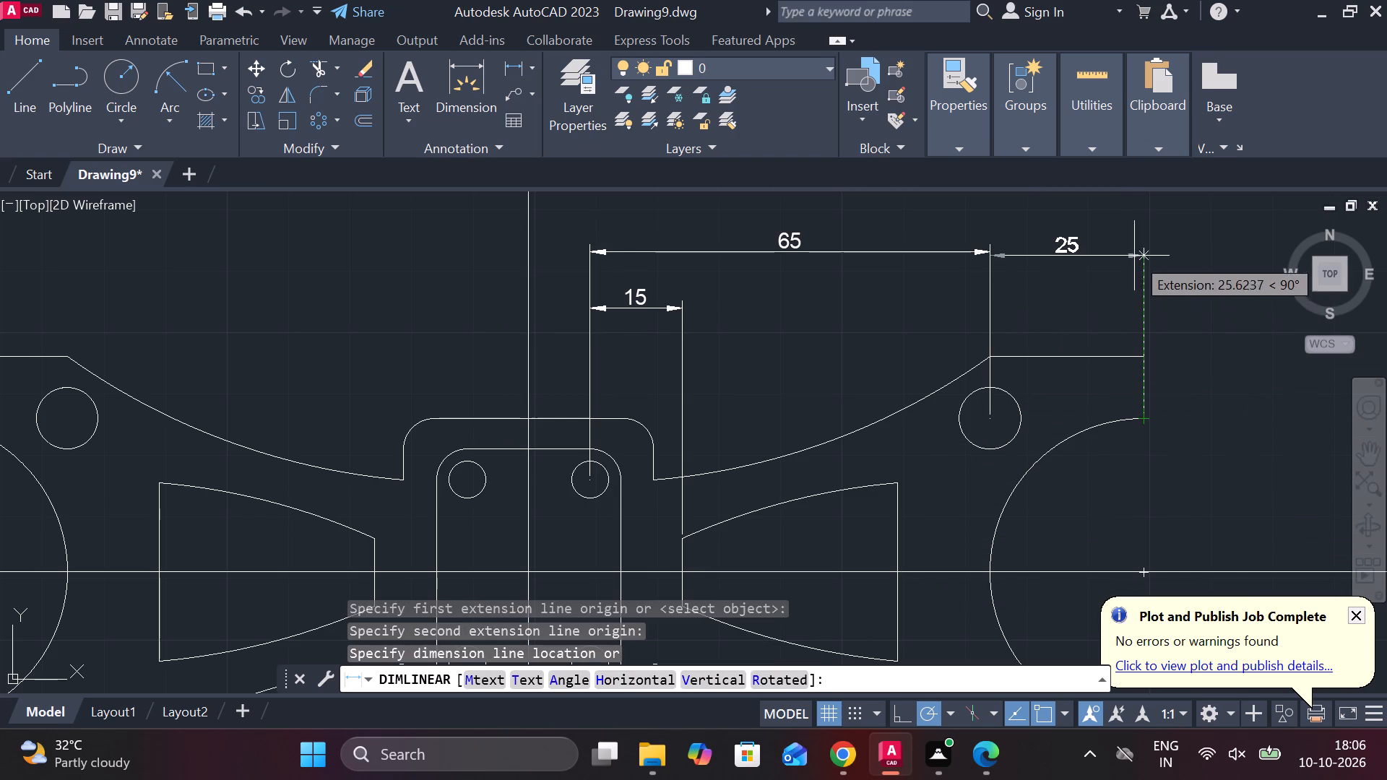
left_click(1128, 252)
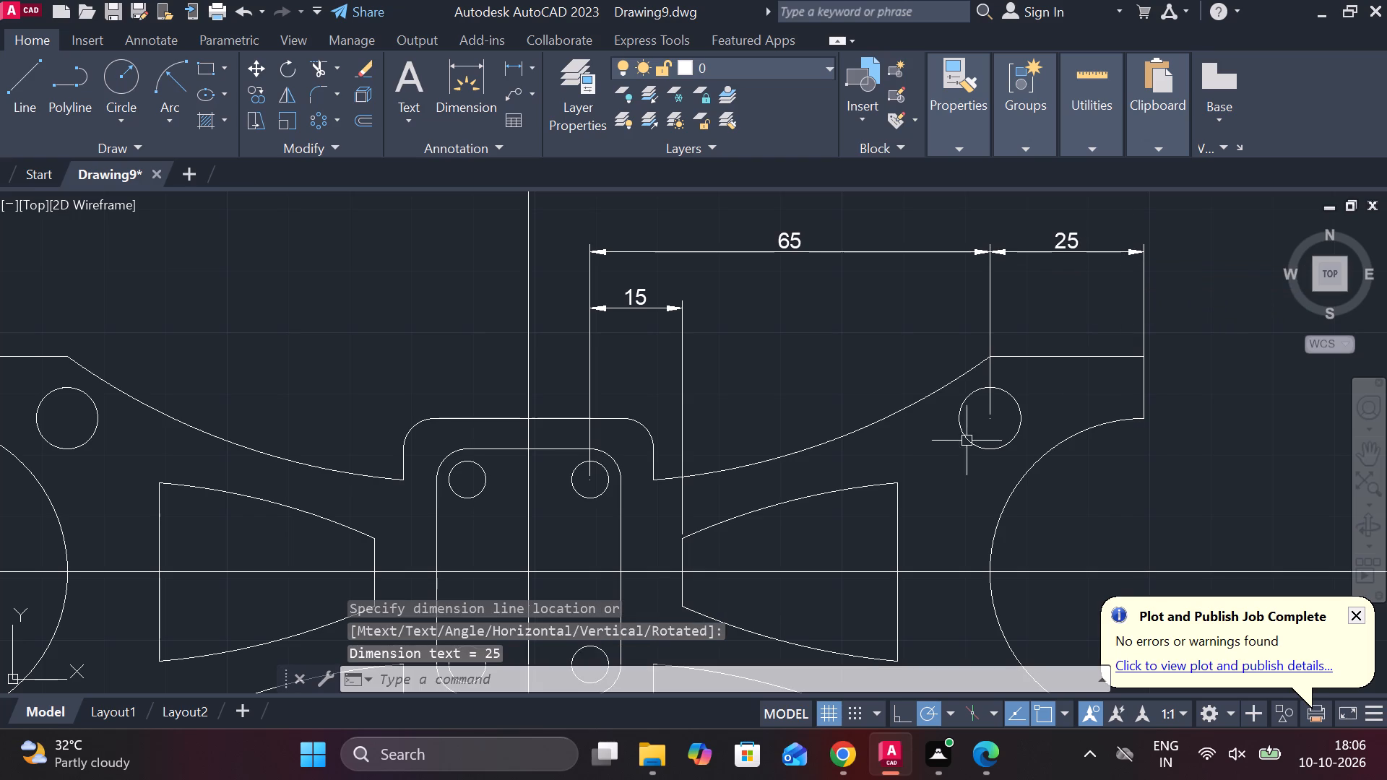
Add a horizontal linear dimension below the outline between the right tapered cutout's lower inner and lower outer corners.
scroll(978, 338, "down", 1)
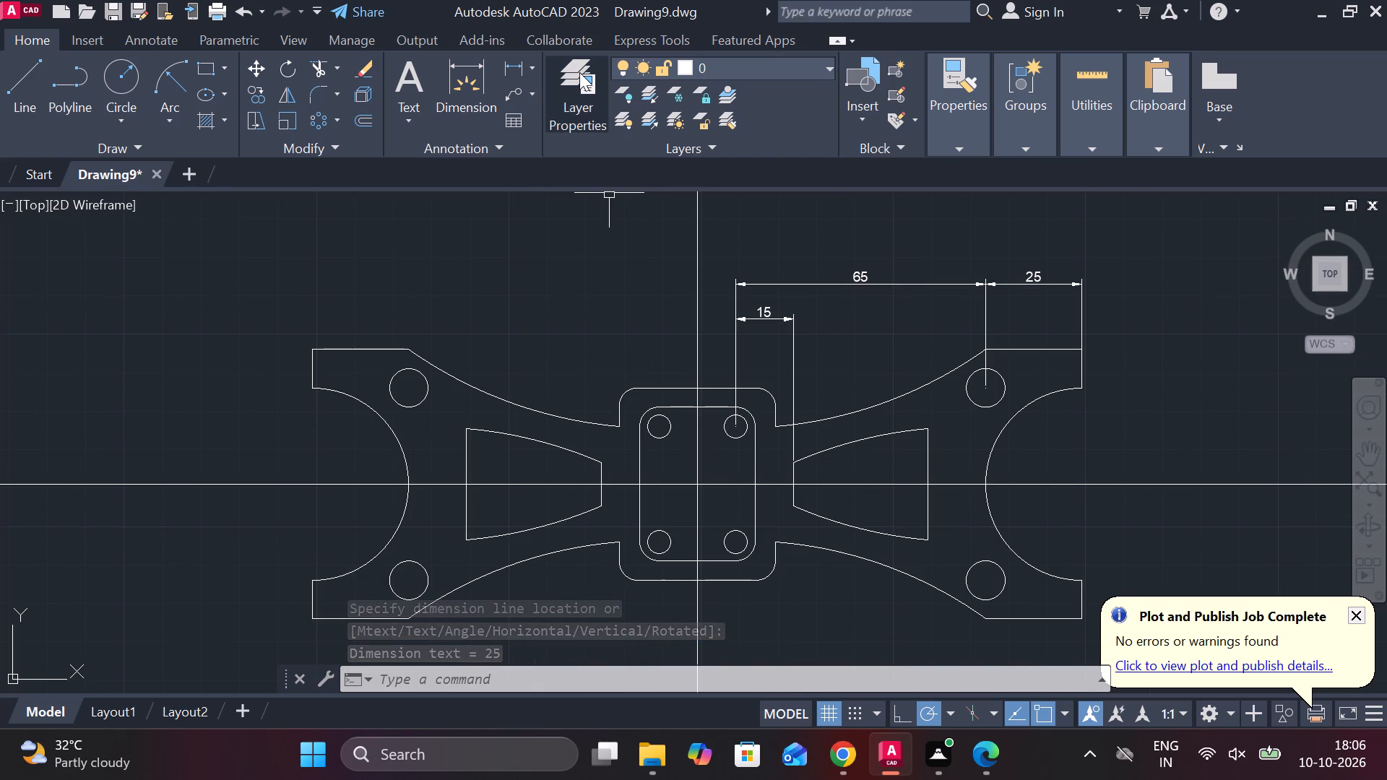
left_click(532, 67)
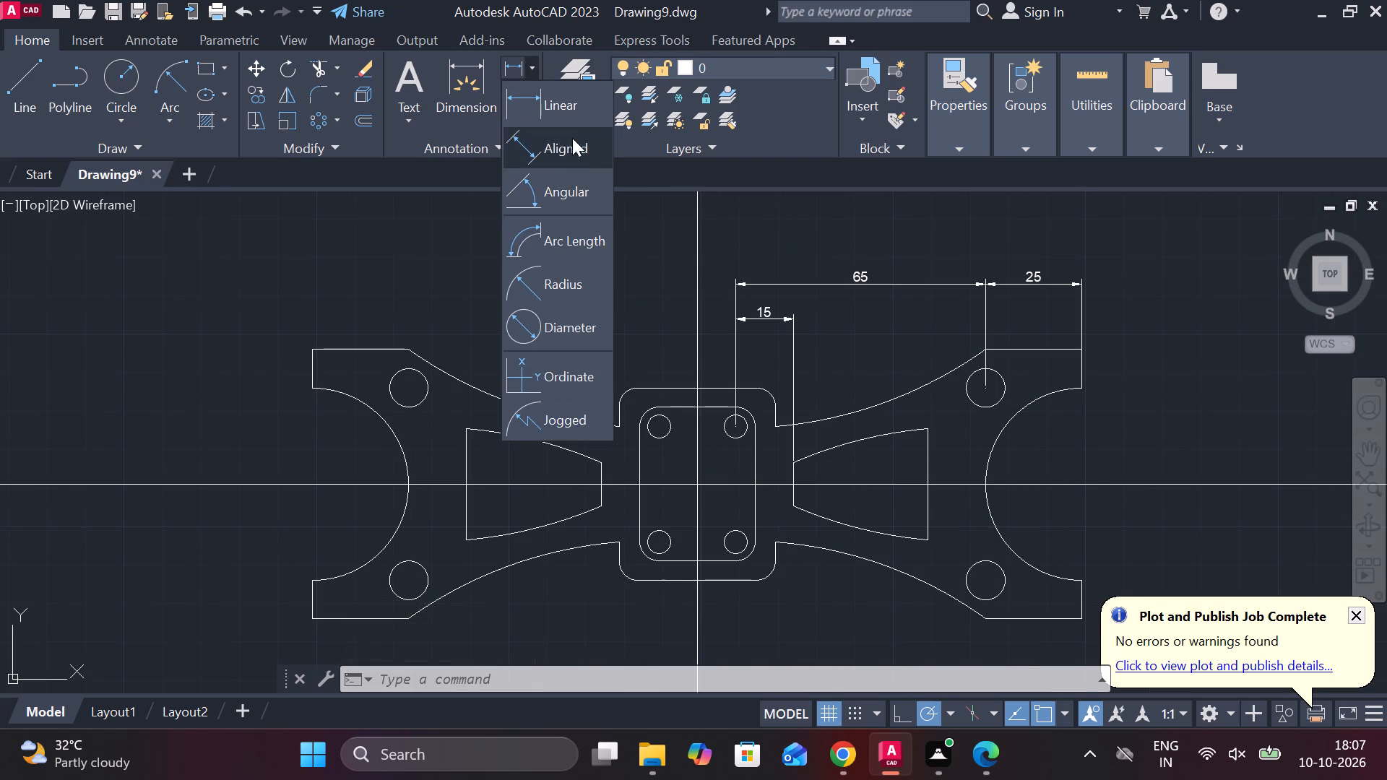
left_click(576, 118)
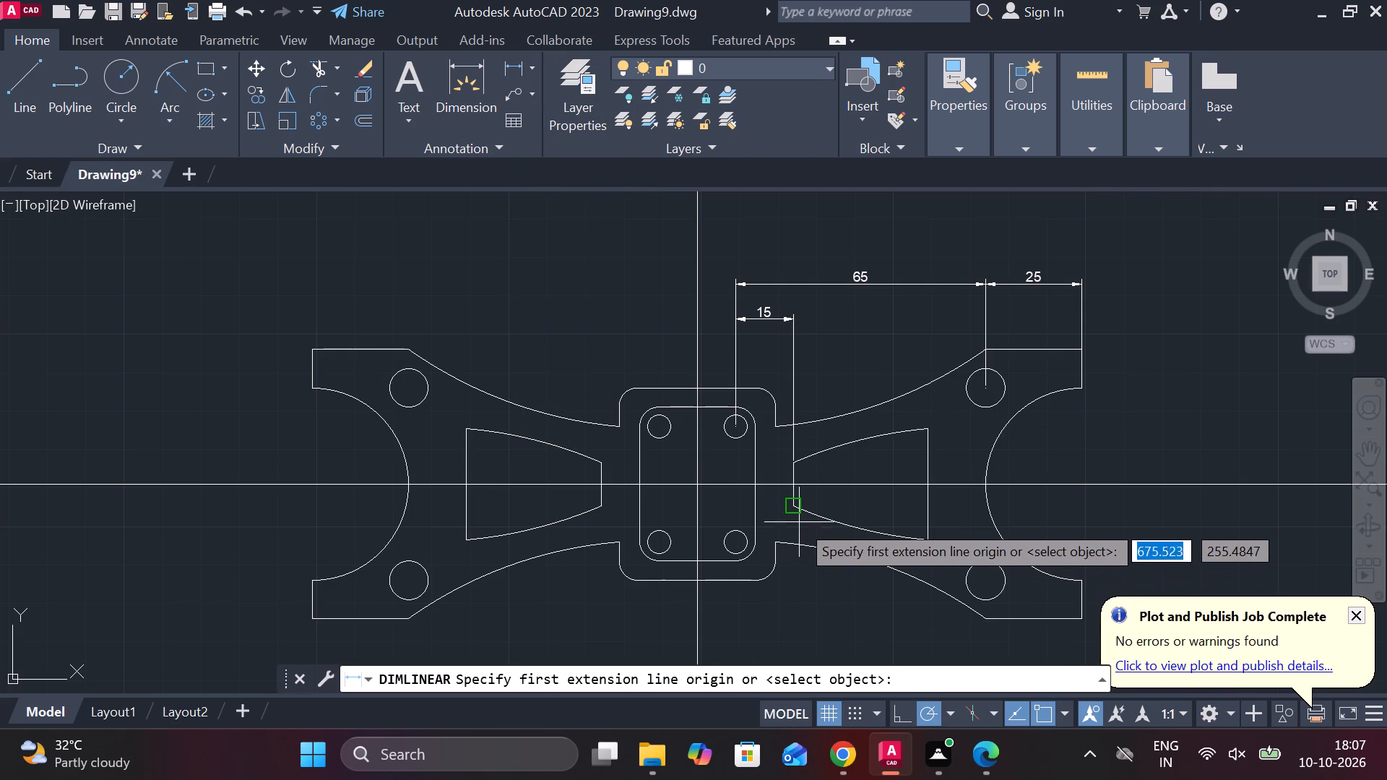
left_click(796, 508)
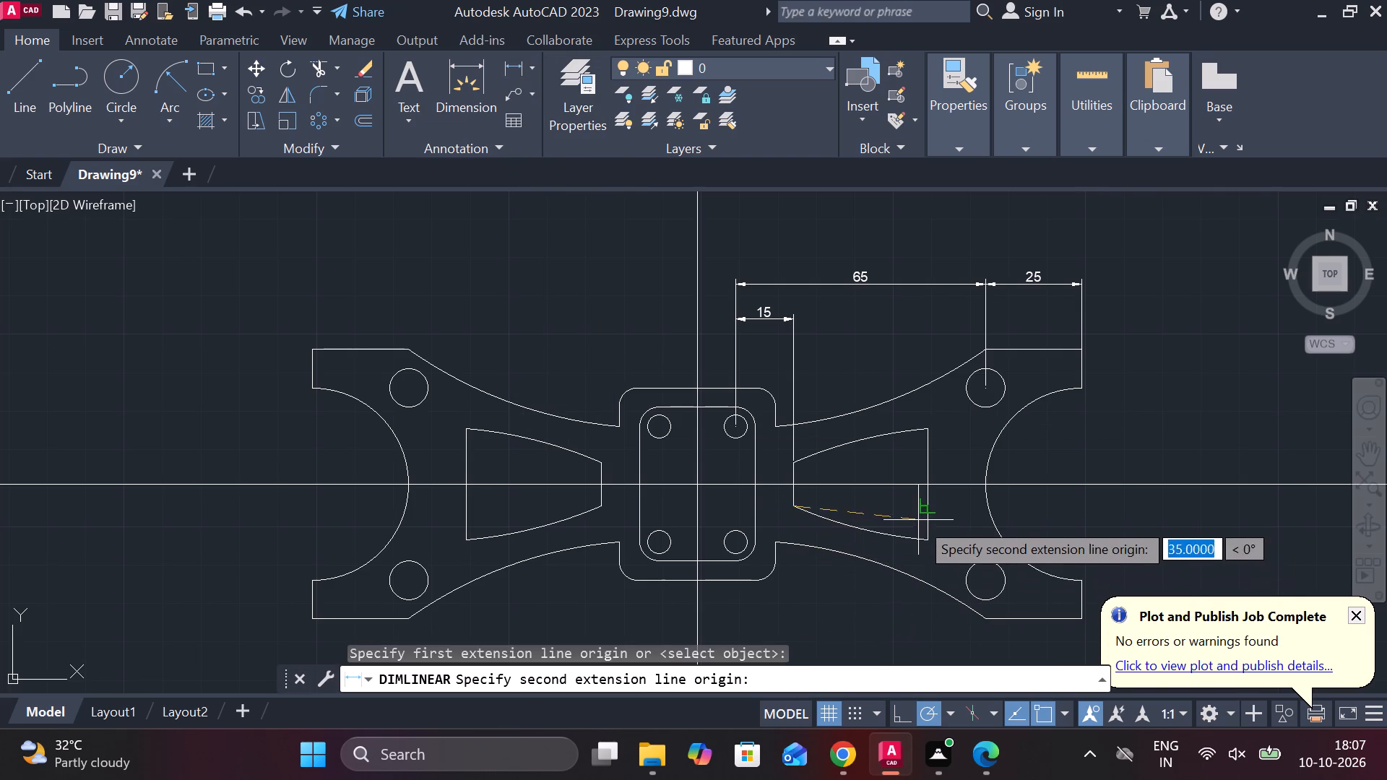
left_click(928, 538)
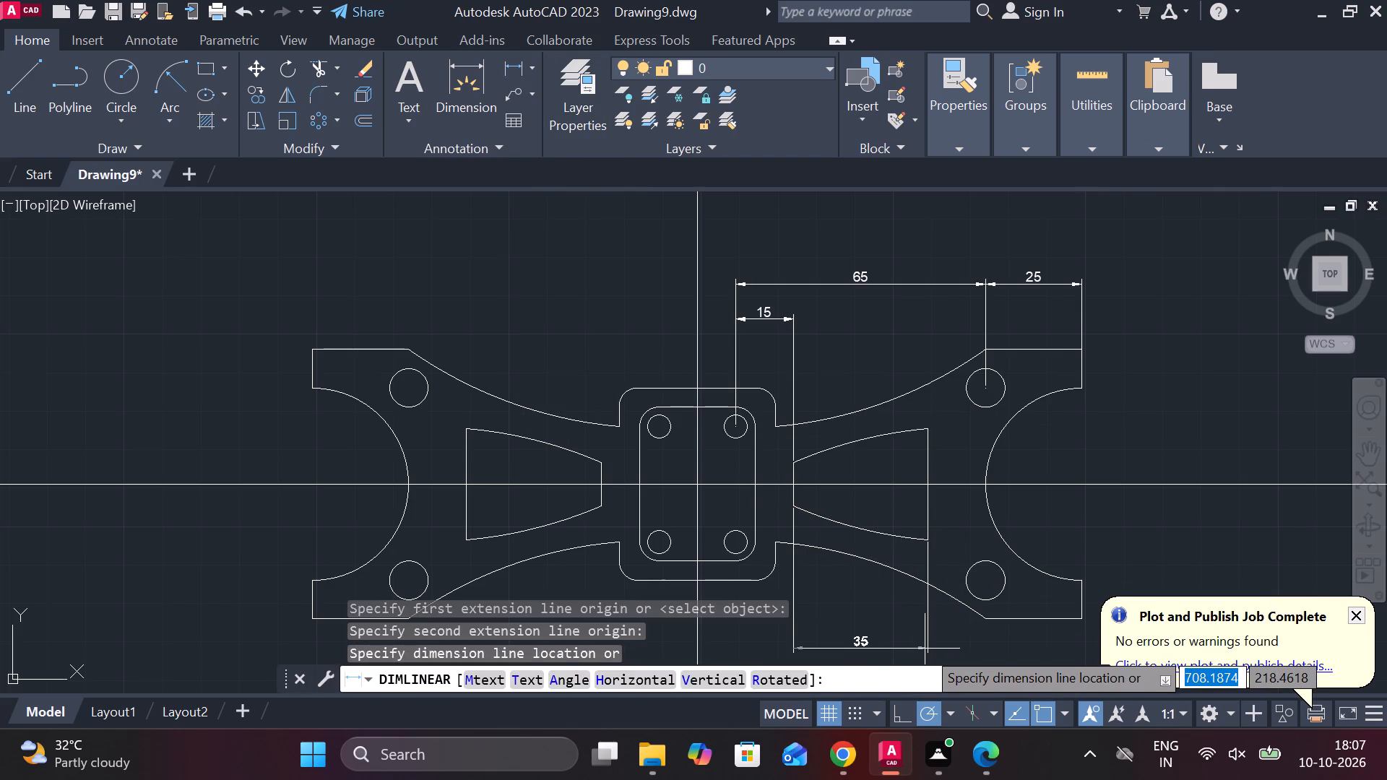
left_click(925, 655)
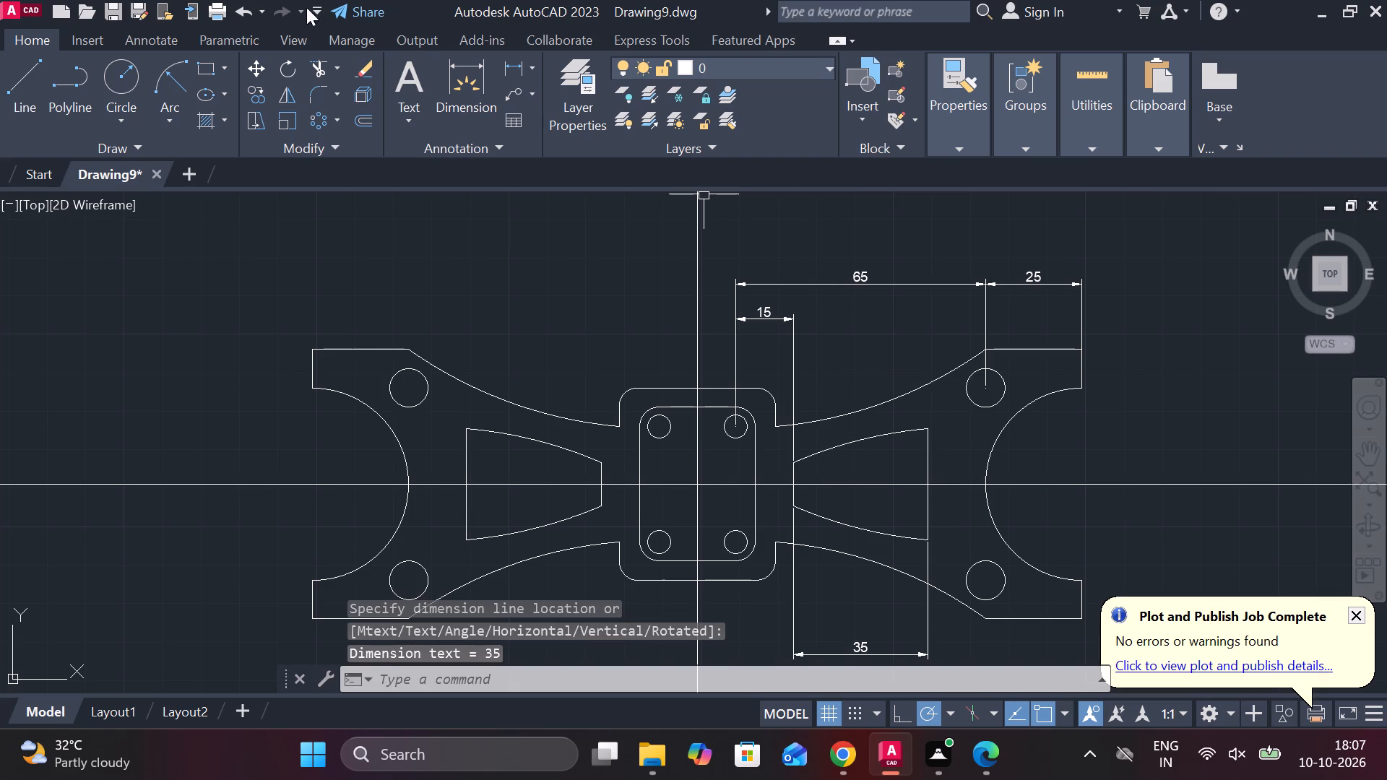
Add a vertical linear dimension between the right arm's upper and lower larger circle centres, placed just inward of the circles.
left_click(530, 67)
left_click(573, 104)
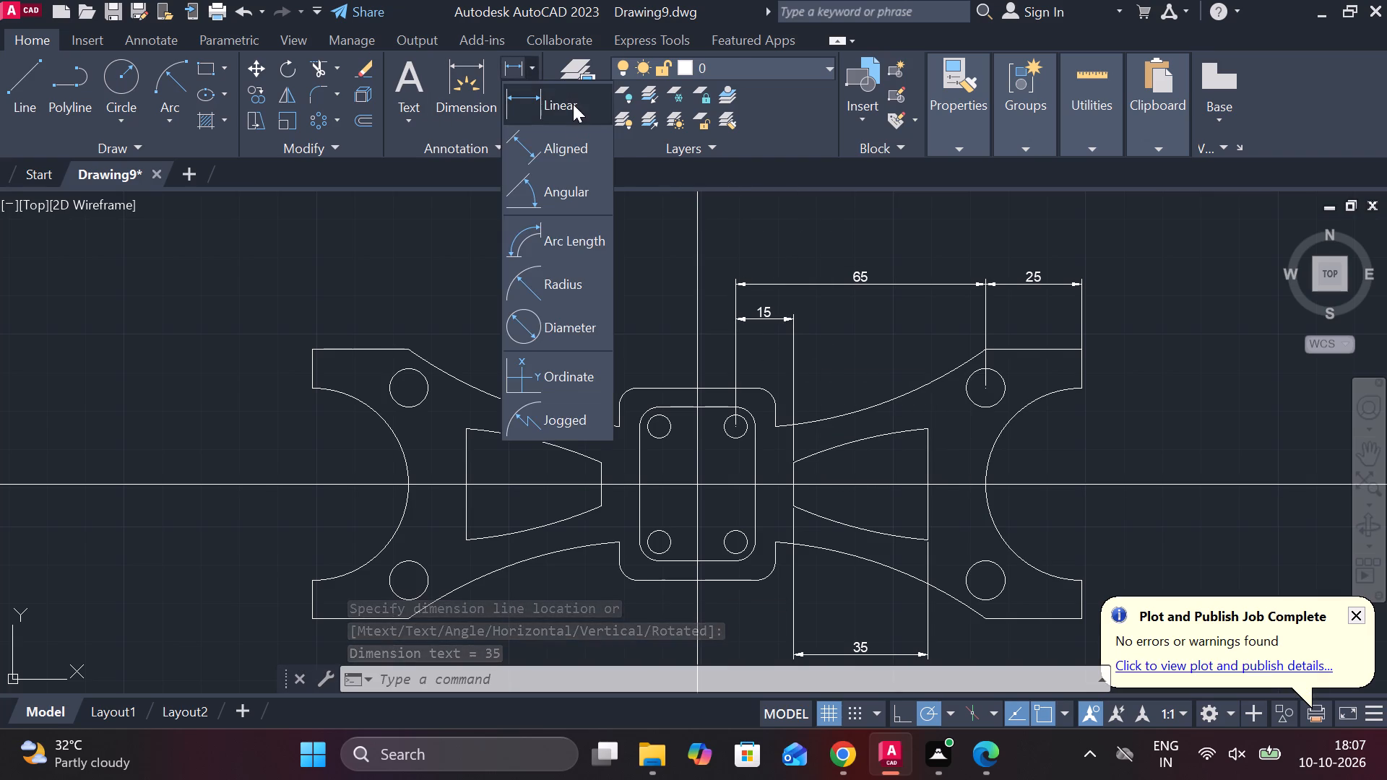
left_click(982, 395)
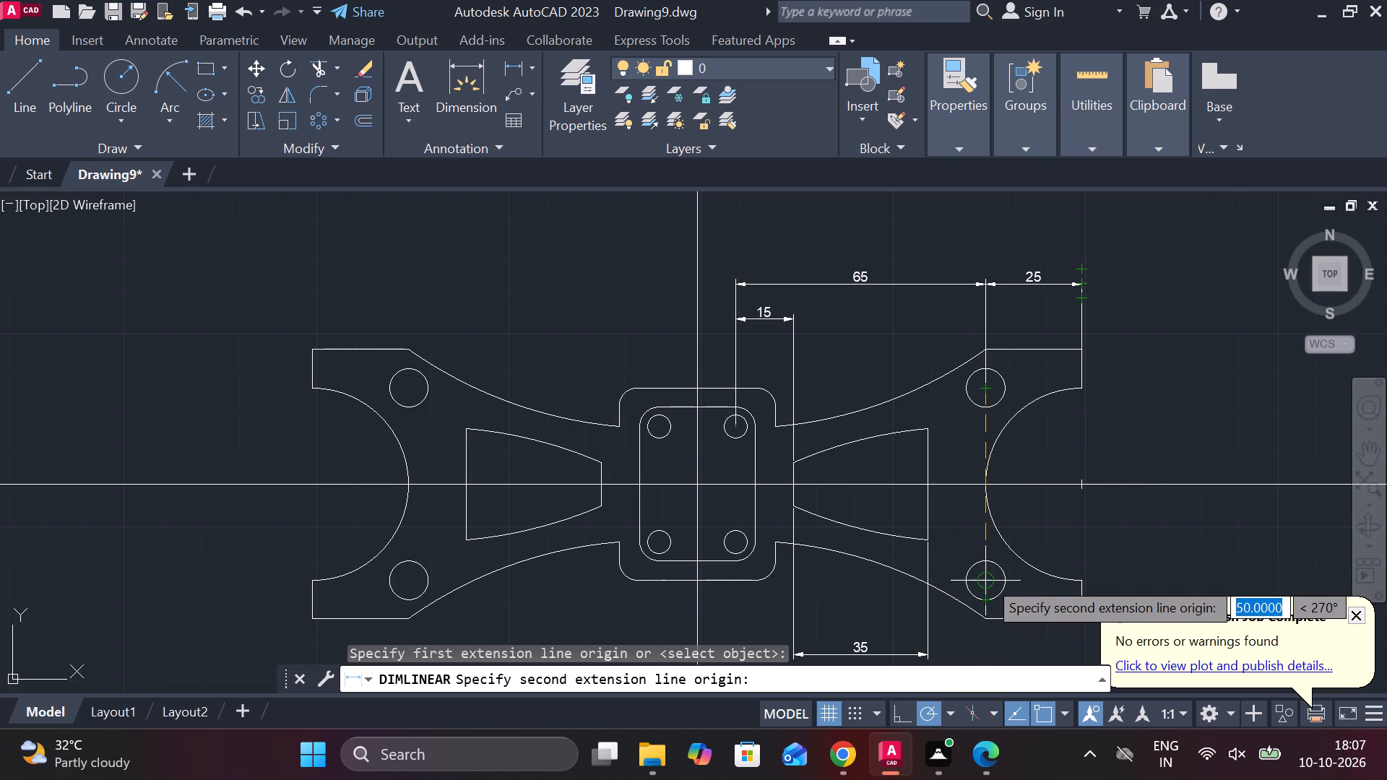
left_click(986, 578)
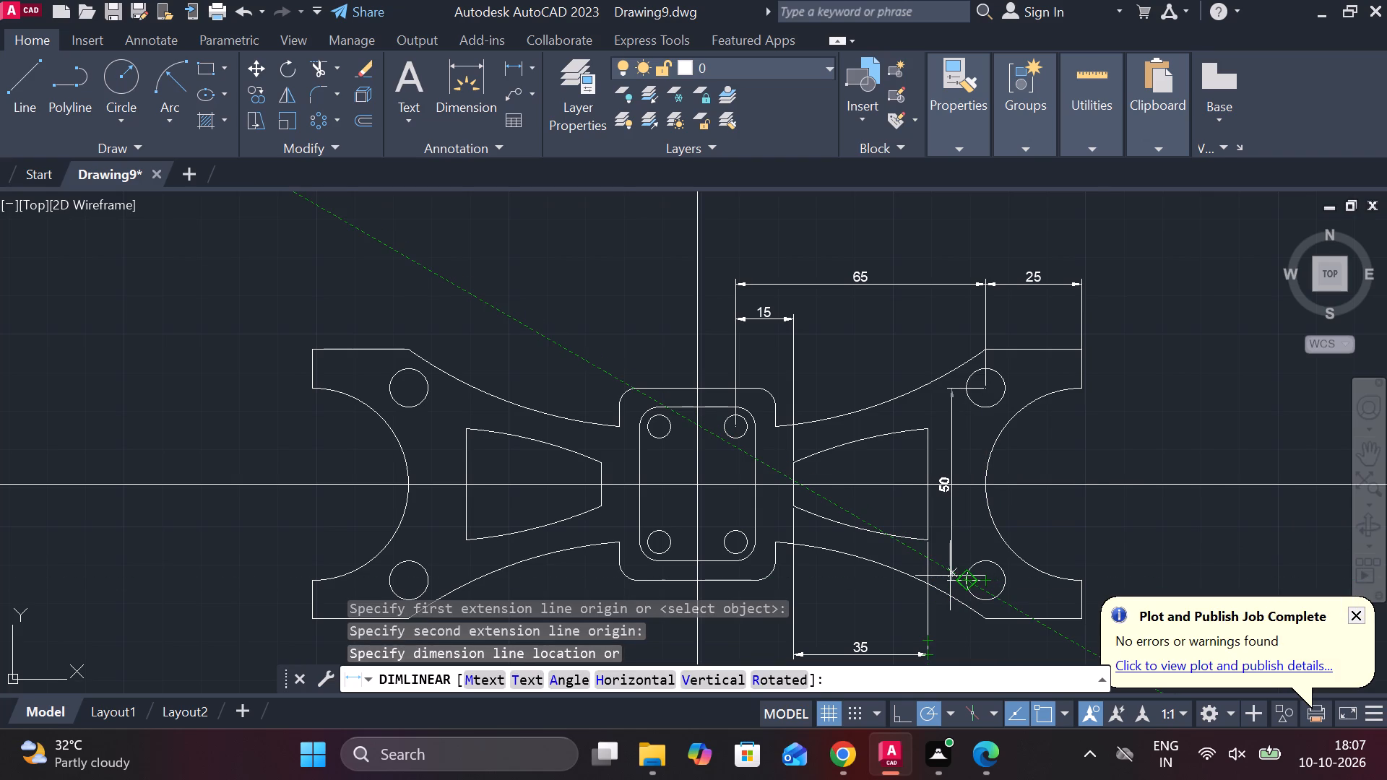
left_click(950, 576)
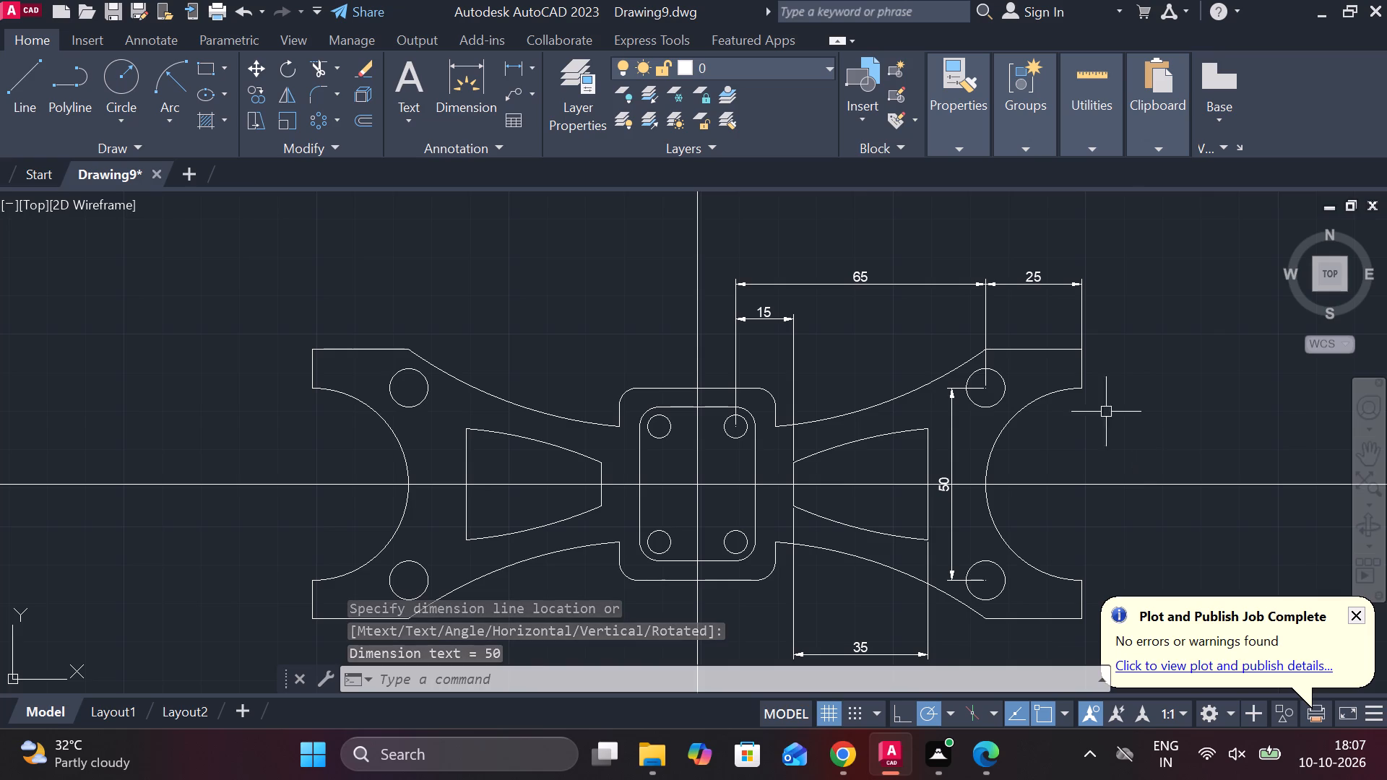
Add a radius dimension to the large concave arc at the outline's right end, with its text inside the recess.
left_click(531, 69)
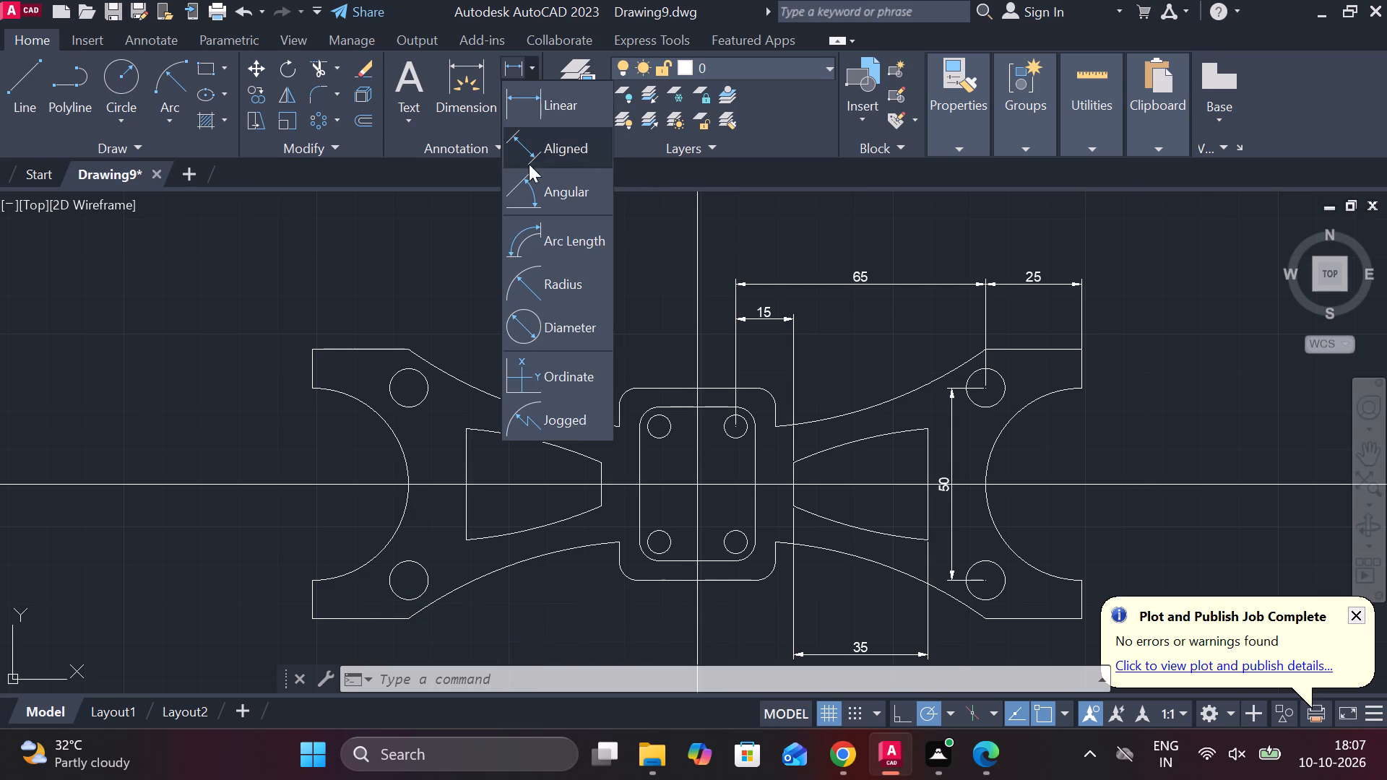
left_click(561, 275)
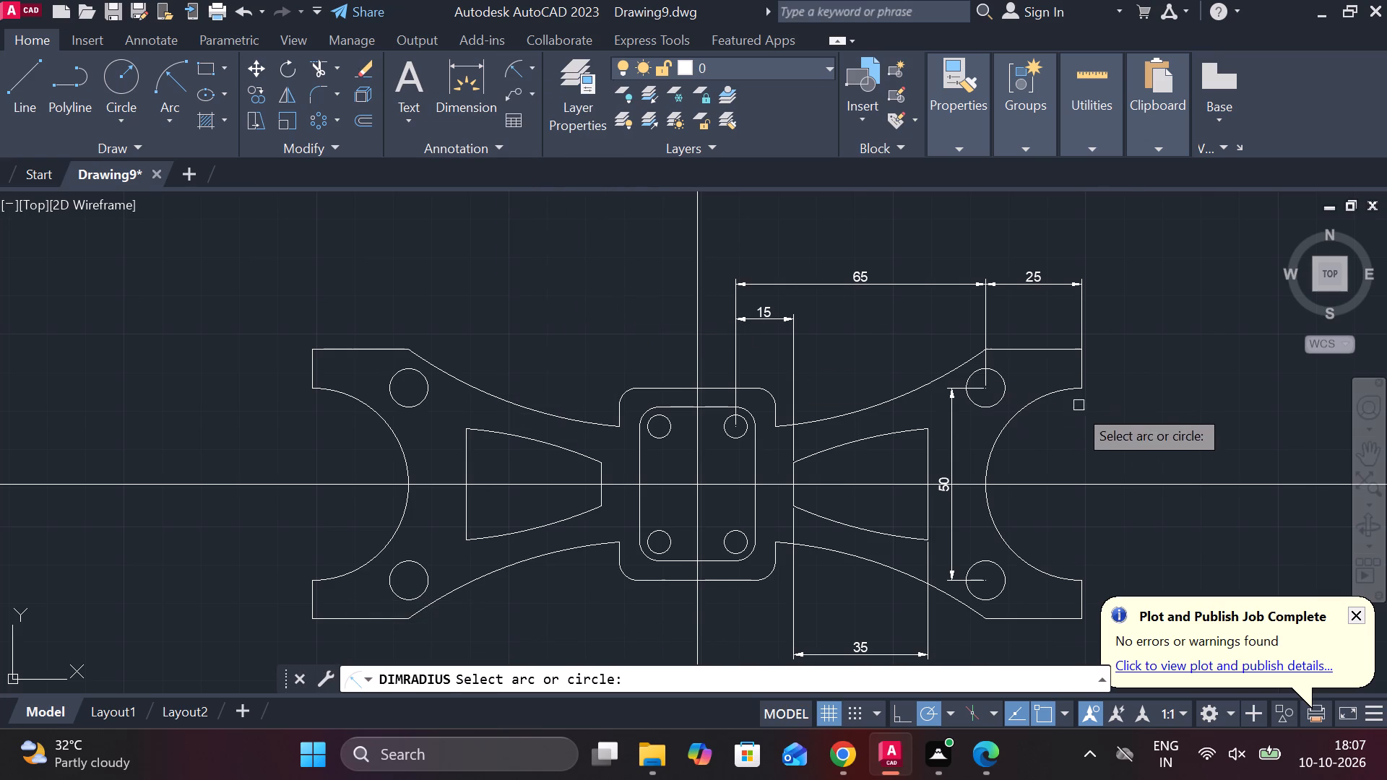
left_click(1006, 435)
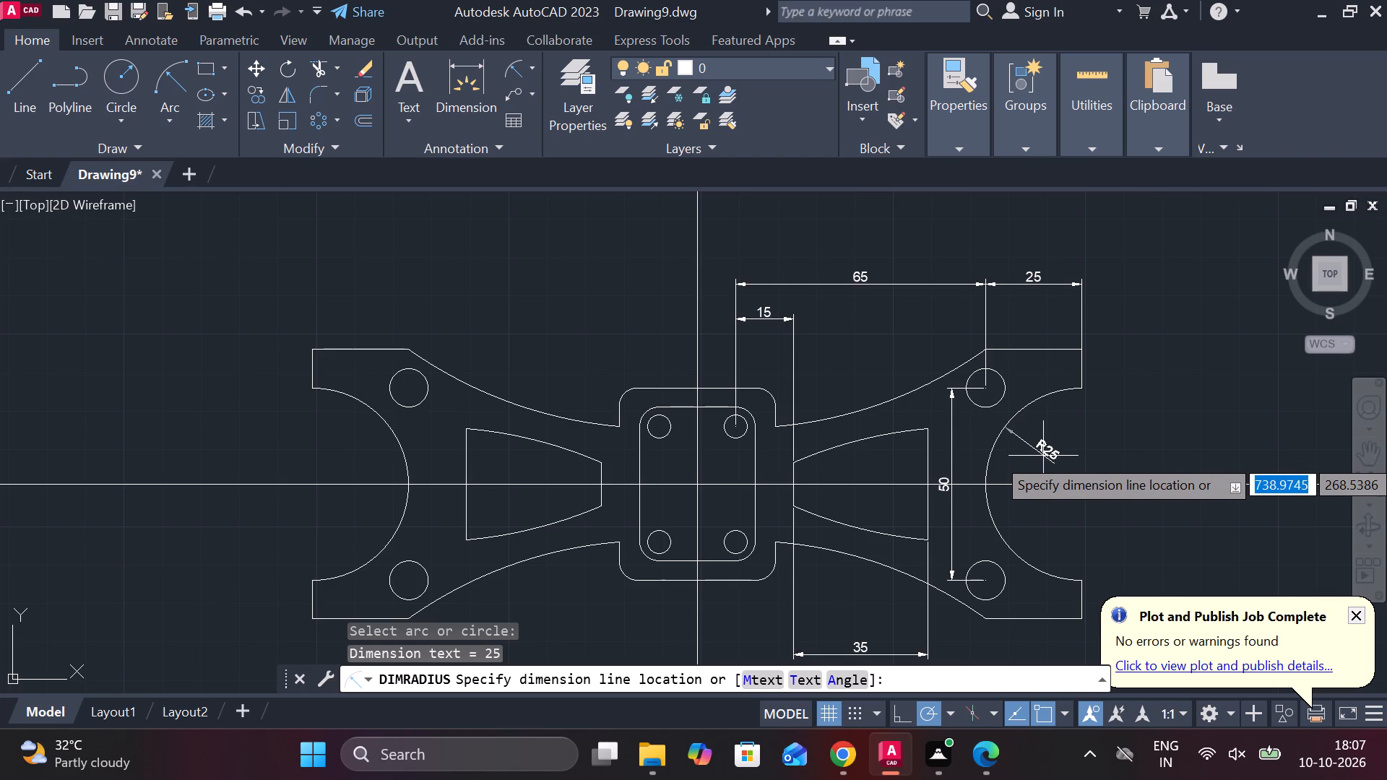
left_click(1043, 456)
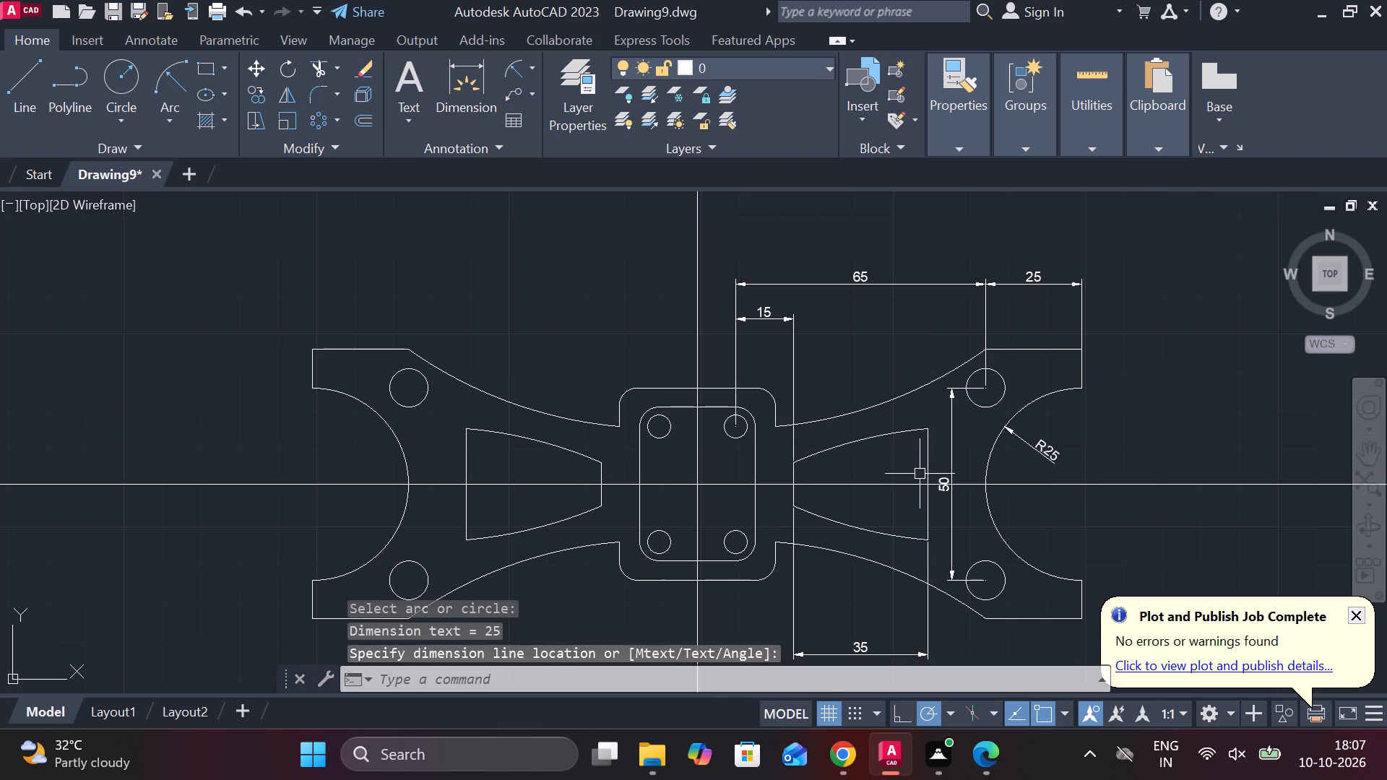
Add a vertical linear dimension to the right arm's short upper end edge, placed just outside the outline.
scroll(920, 474, "down", 1)
scroll(920, 474, "up", 2)
scroll(920, 474, "down", 1)
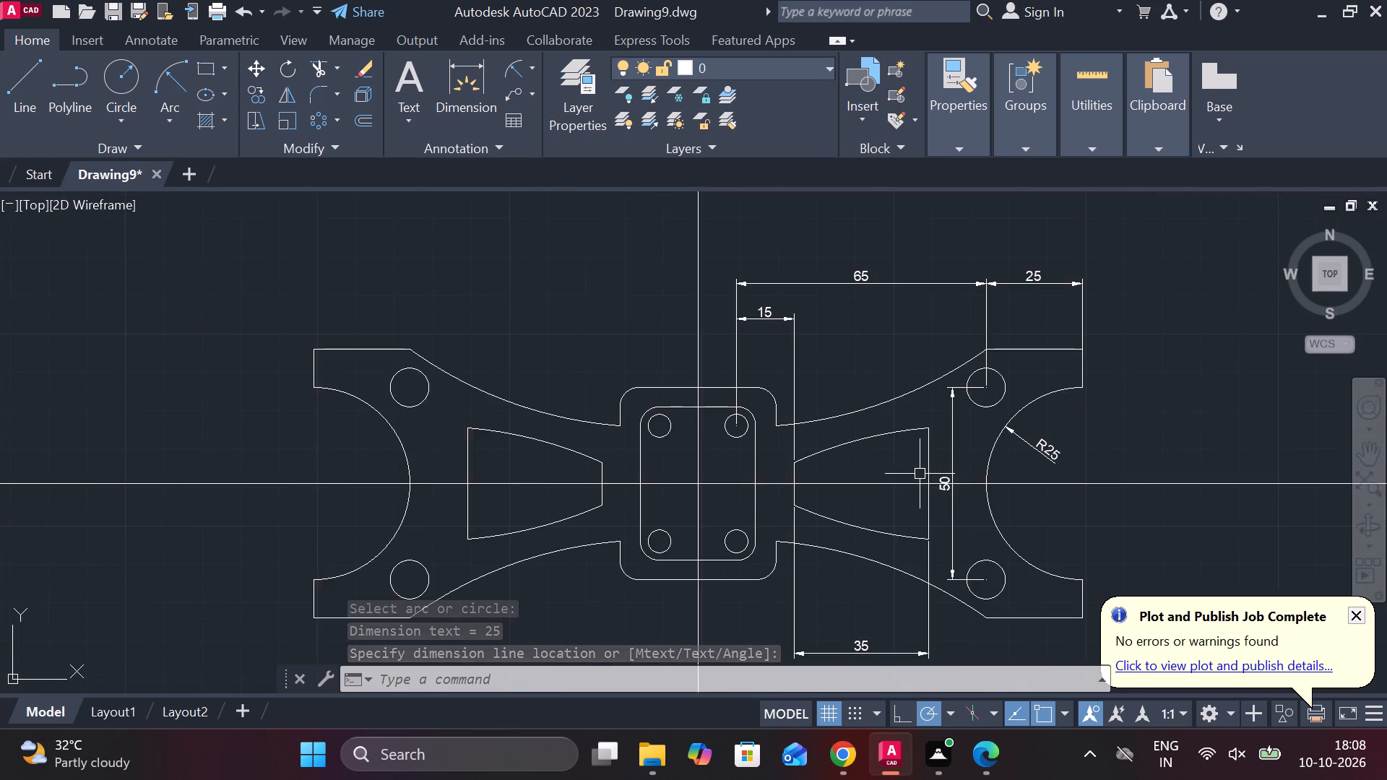
scroll(920, 474, "down", 1)
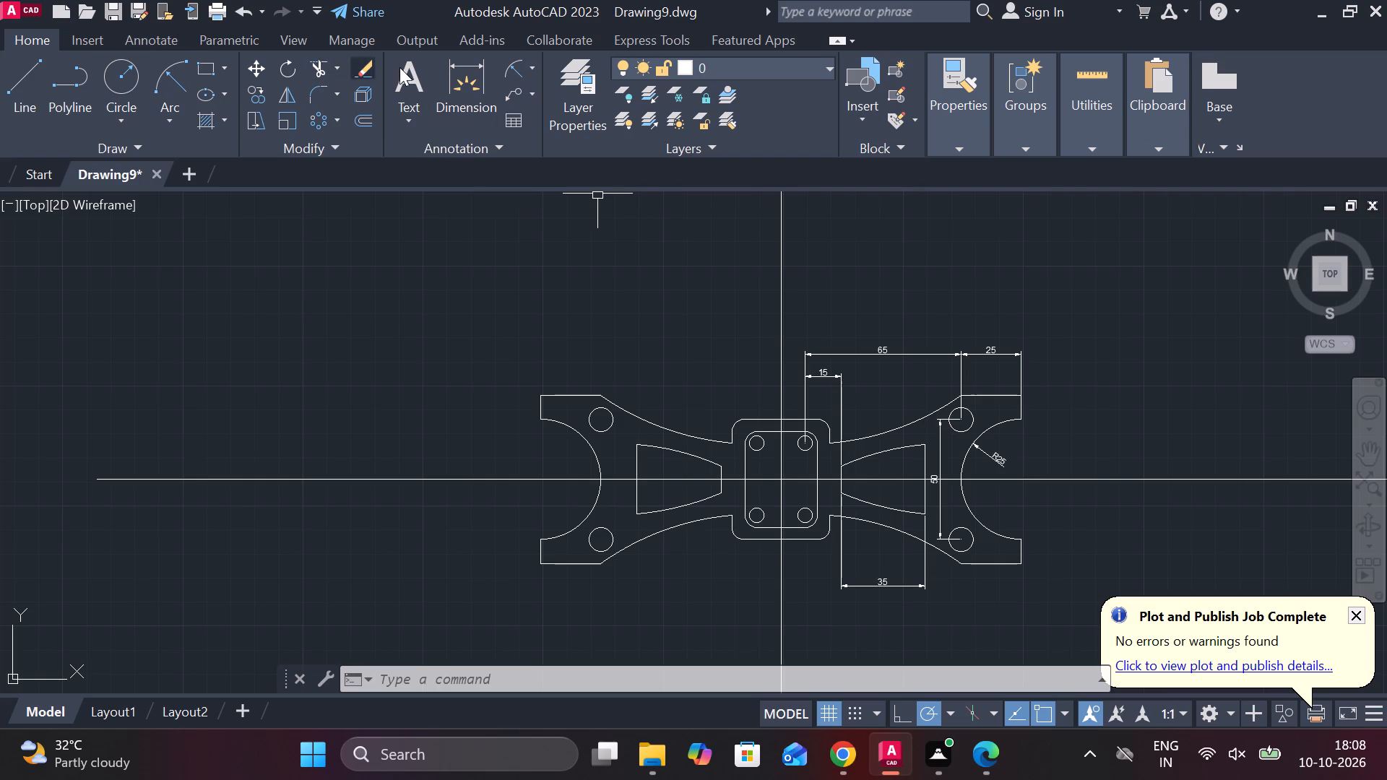
left_click(530, 65)
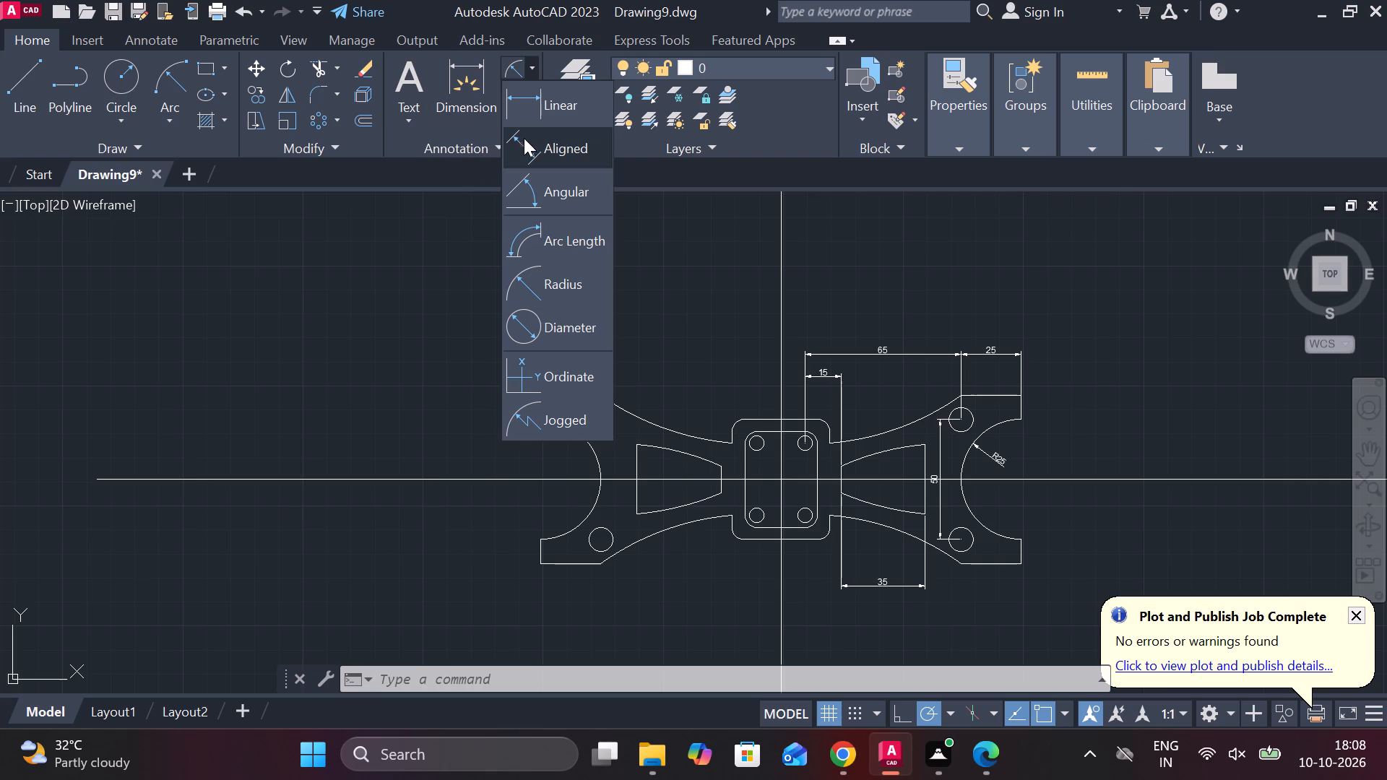
left_click(563, 104)
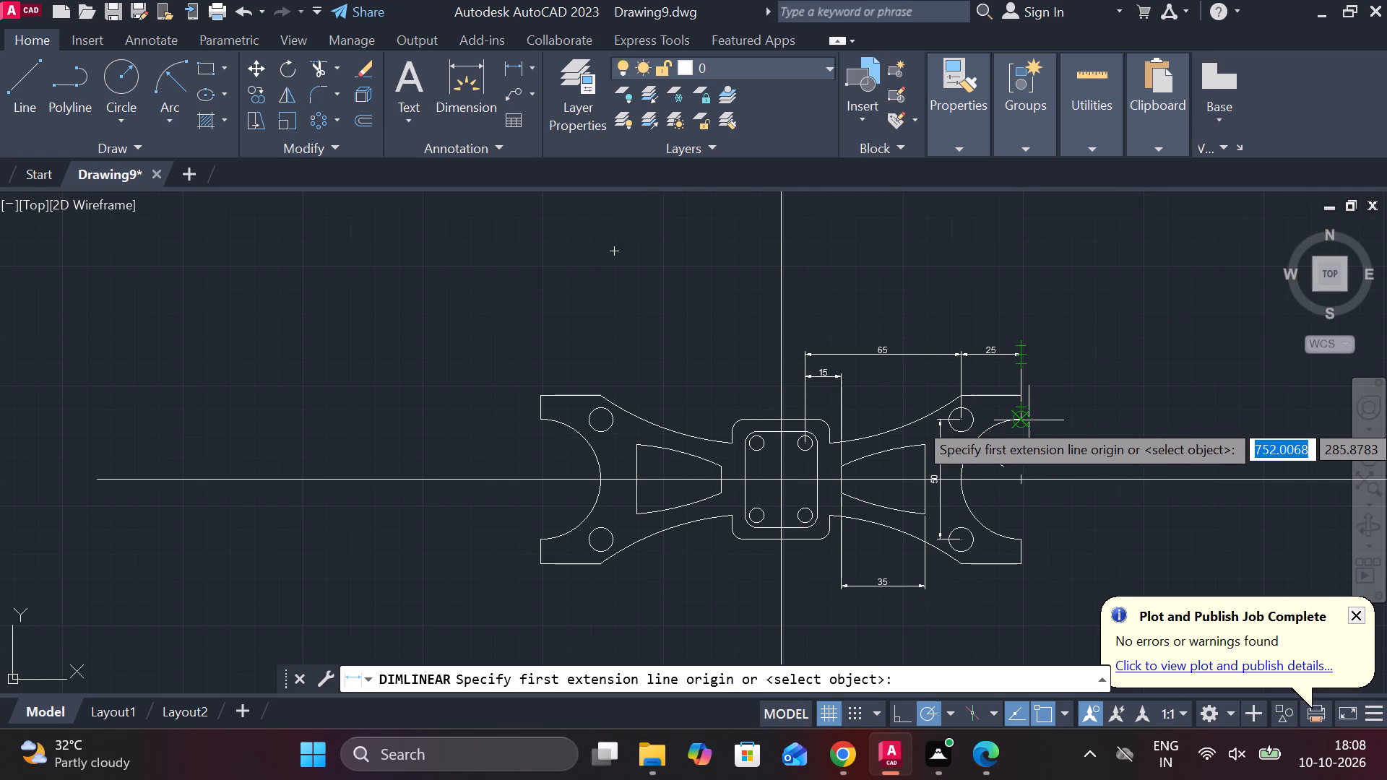
left_click(1027, 420)
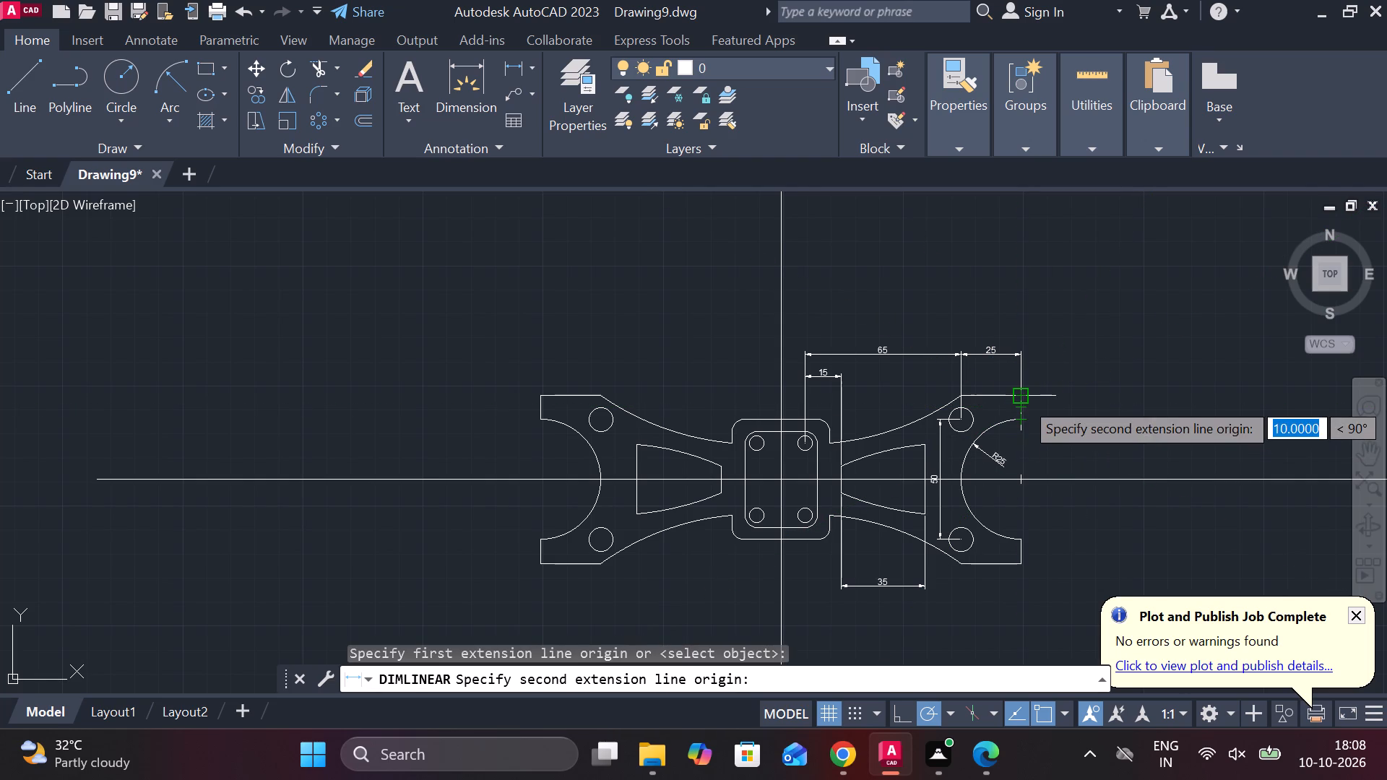
left_click(1023, 399)
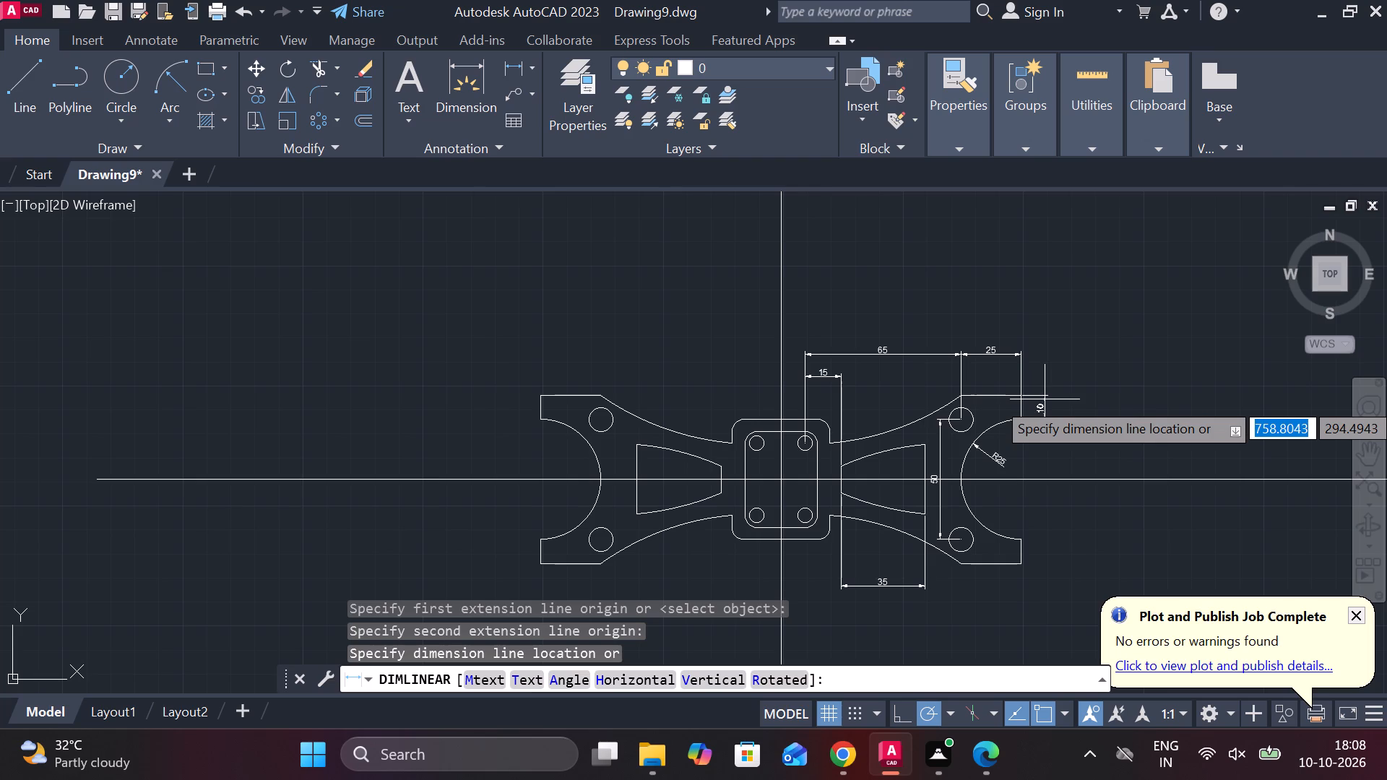
left_click(1045, 399)
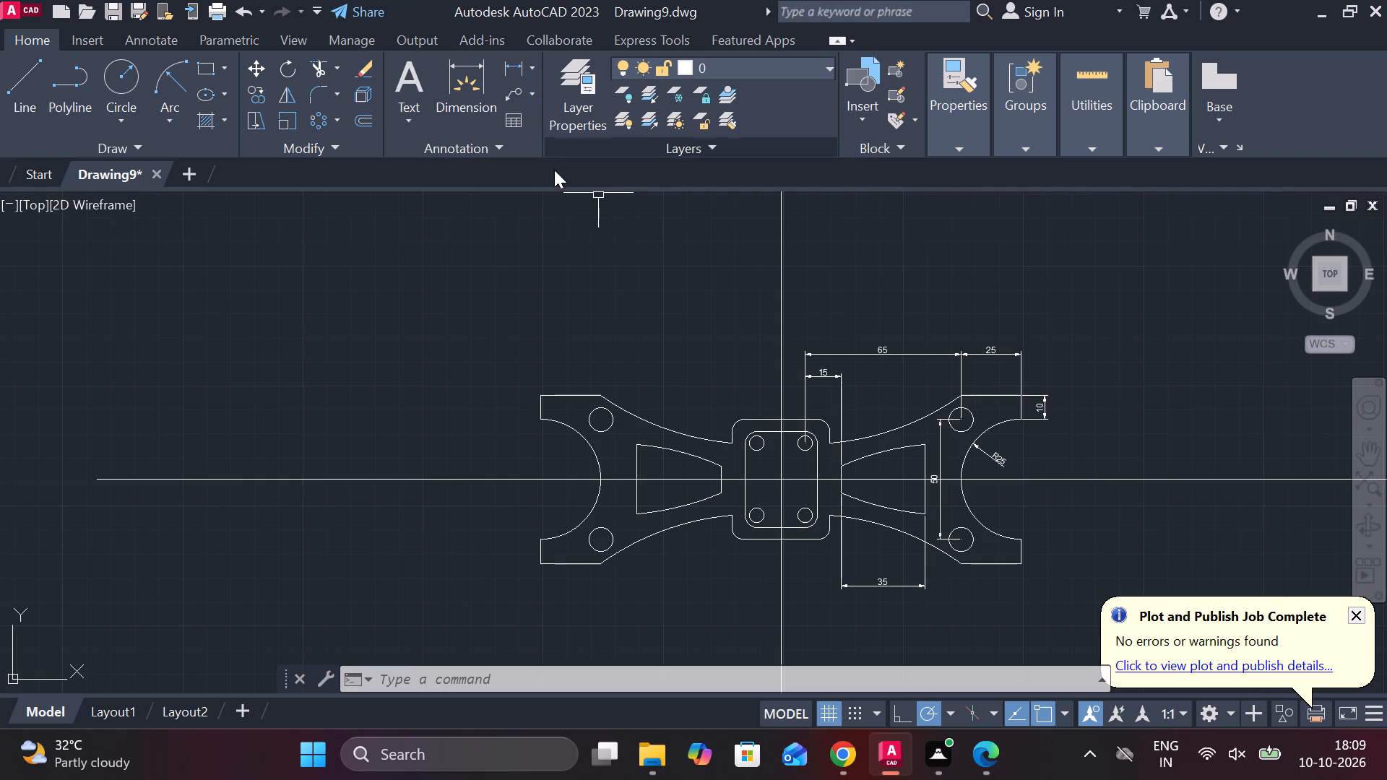
Add a vertical linear dimension to the right arm's short lower end edge, placed just outside the outline.
left_click(532, 71)
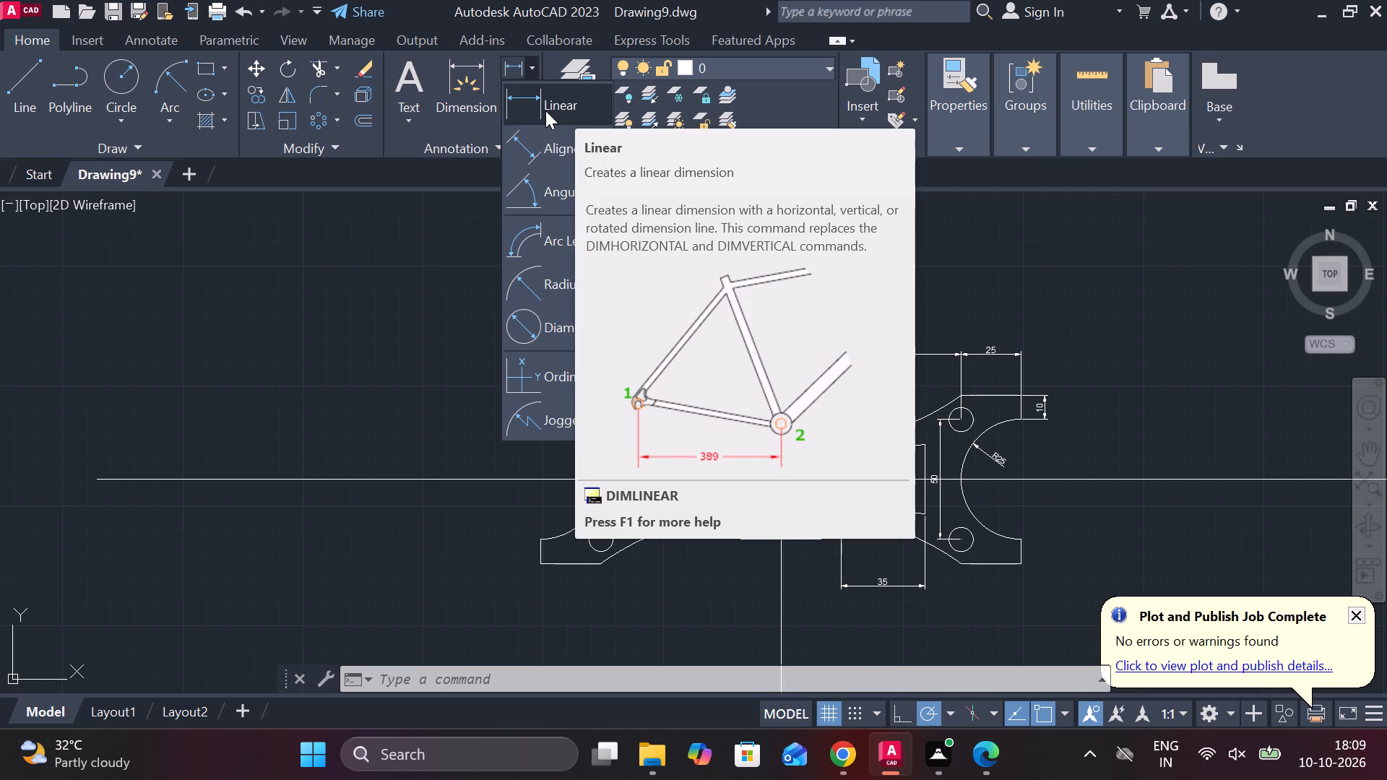
left_click(547, 105)
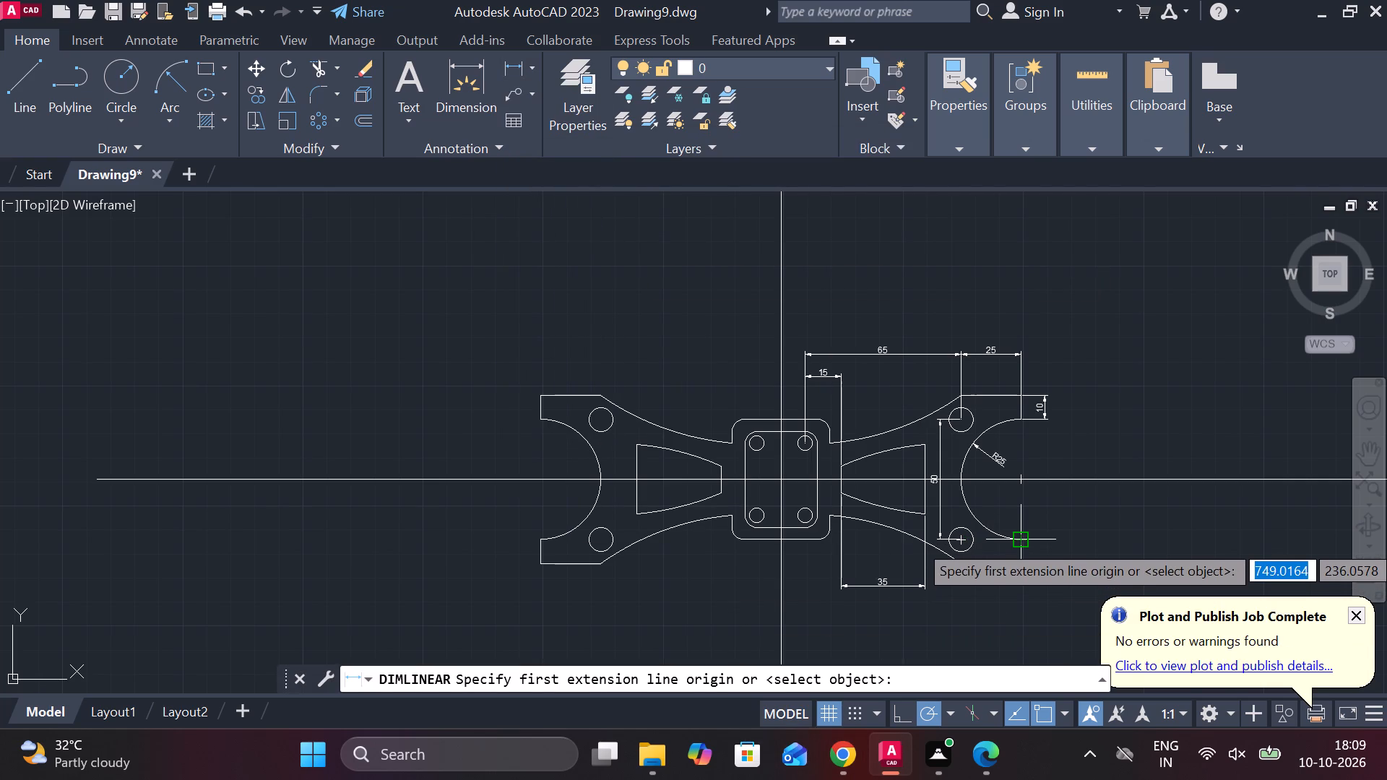
scroll(1016, 542, "up", 1)
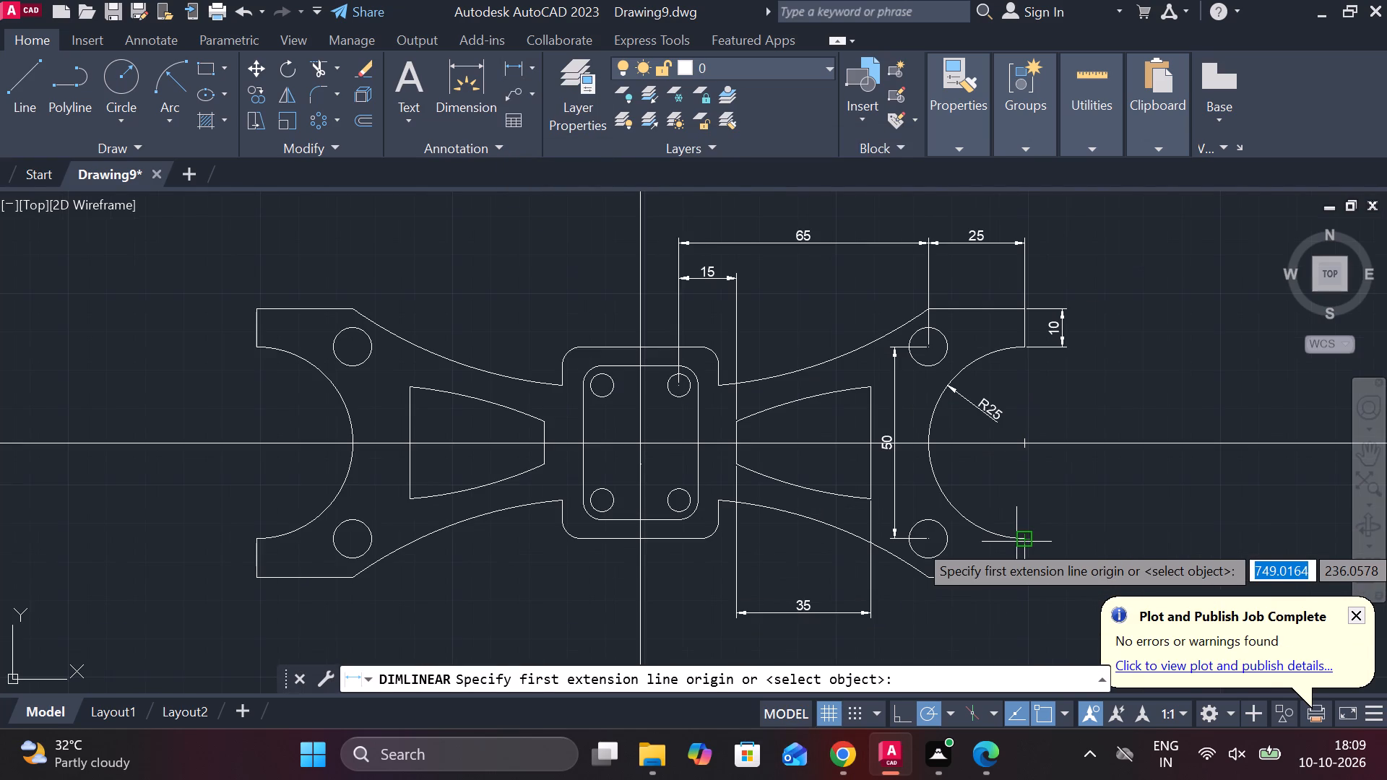
left_click(1021, 541)
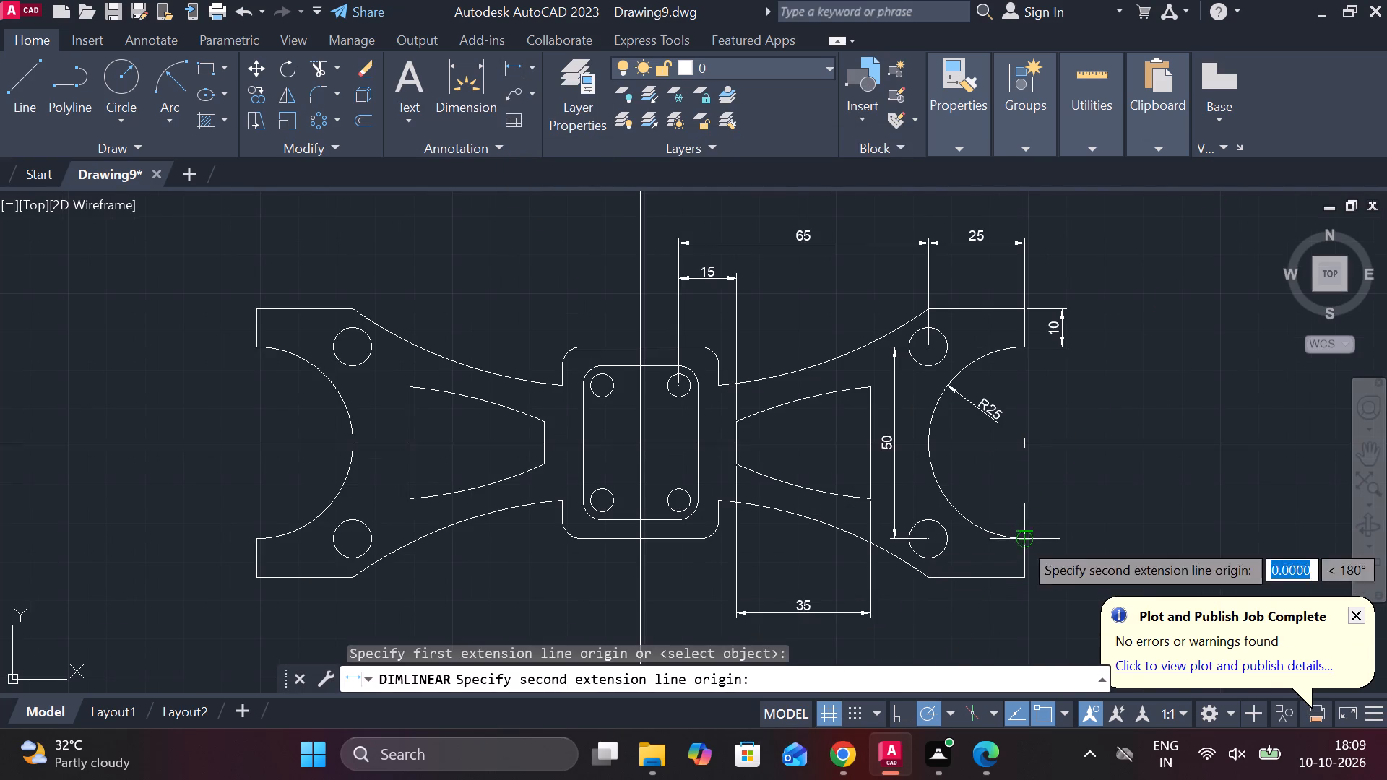
left_click(1024, 574)
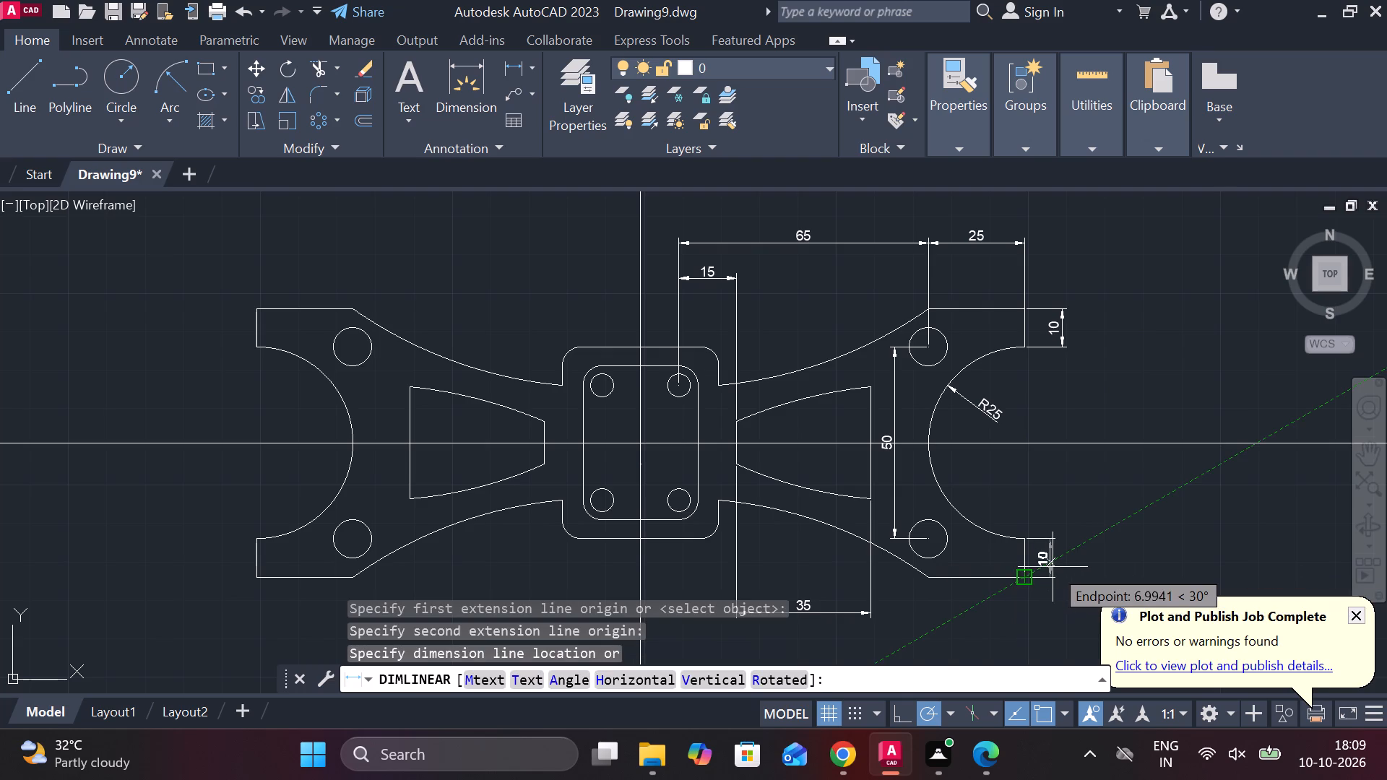
left_click(1064, 566)
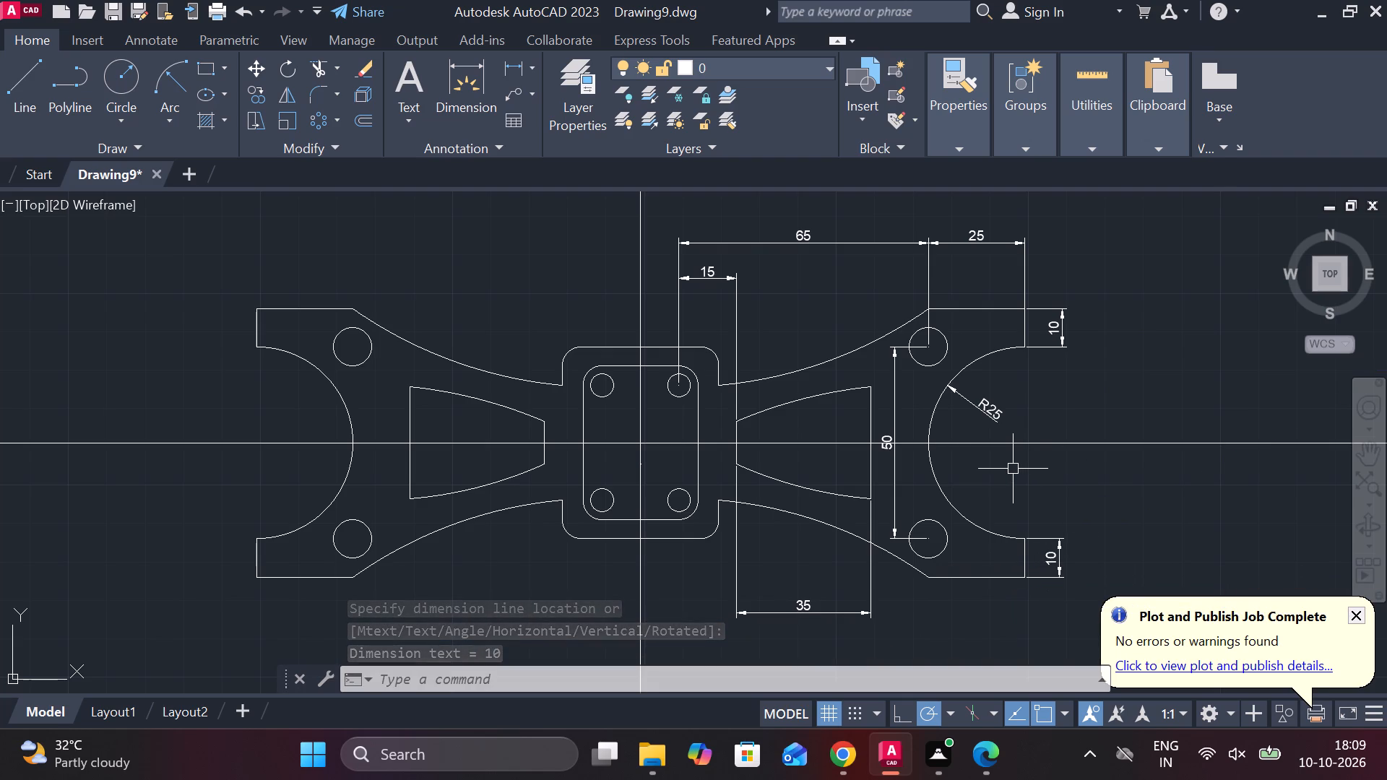
Add a radius dimension to the right tapered cutout's lower arc, placing its text above the outline.
scroll(1013, 469, "down", 1)
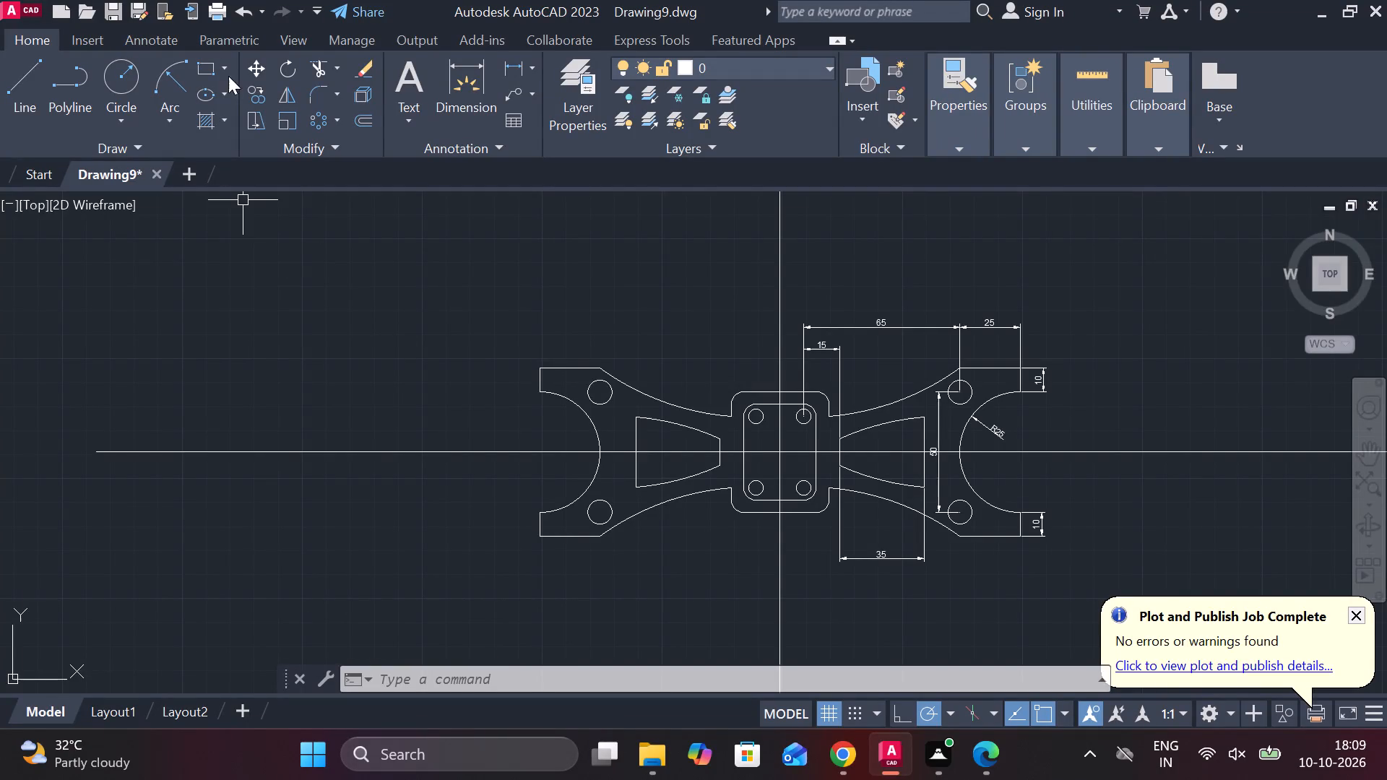
left_click(527, 64)
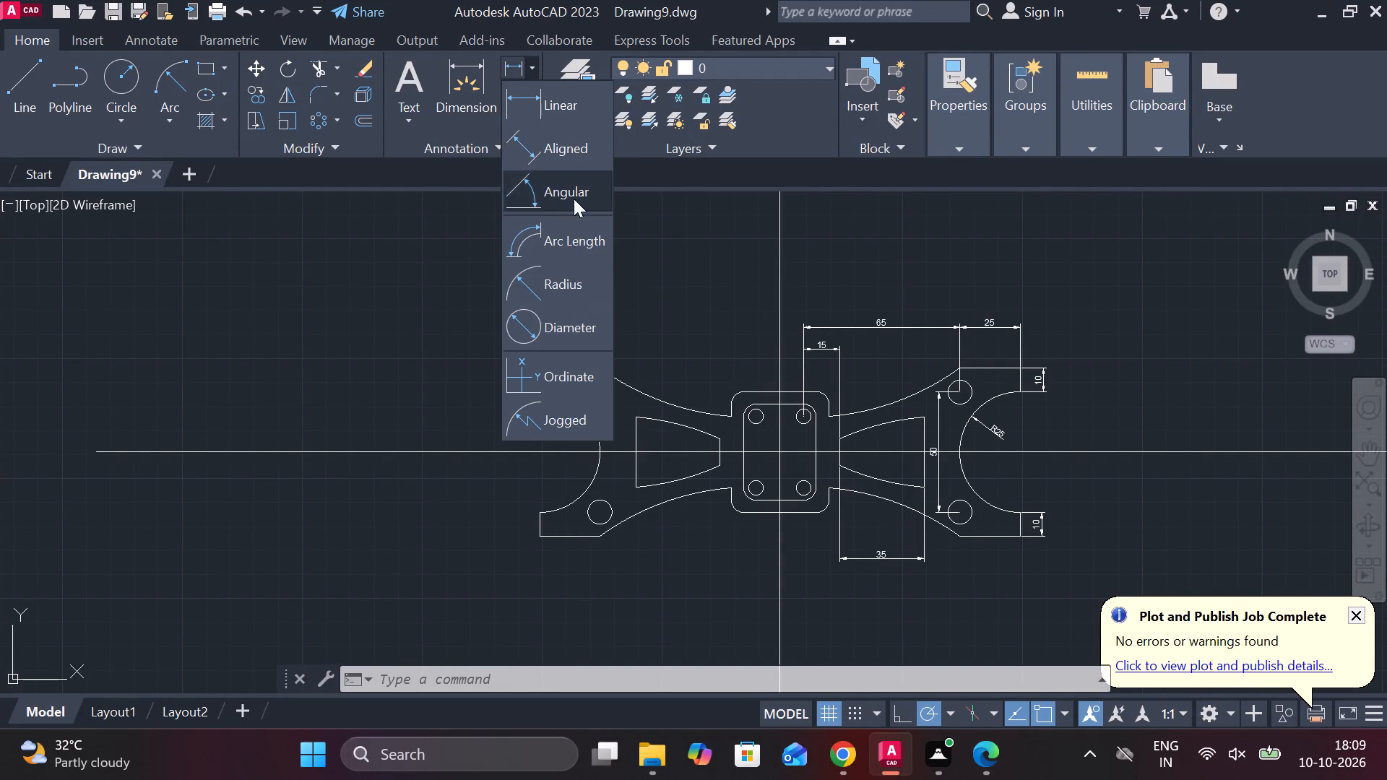
left_click(574, 271)
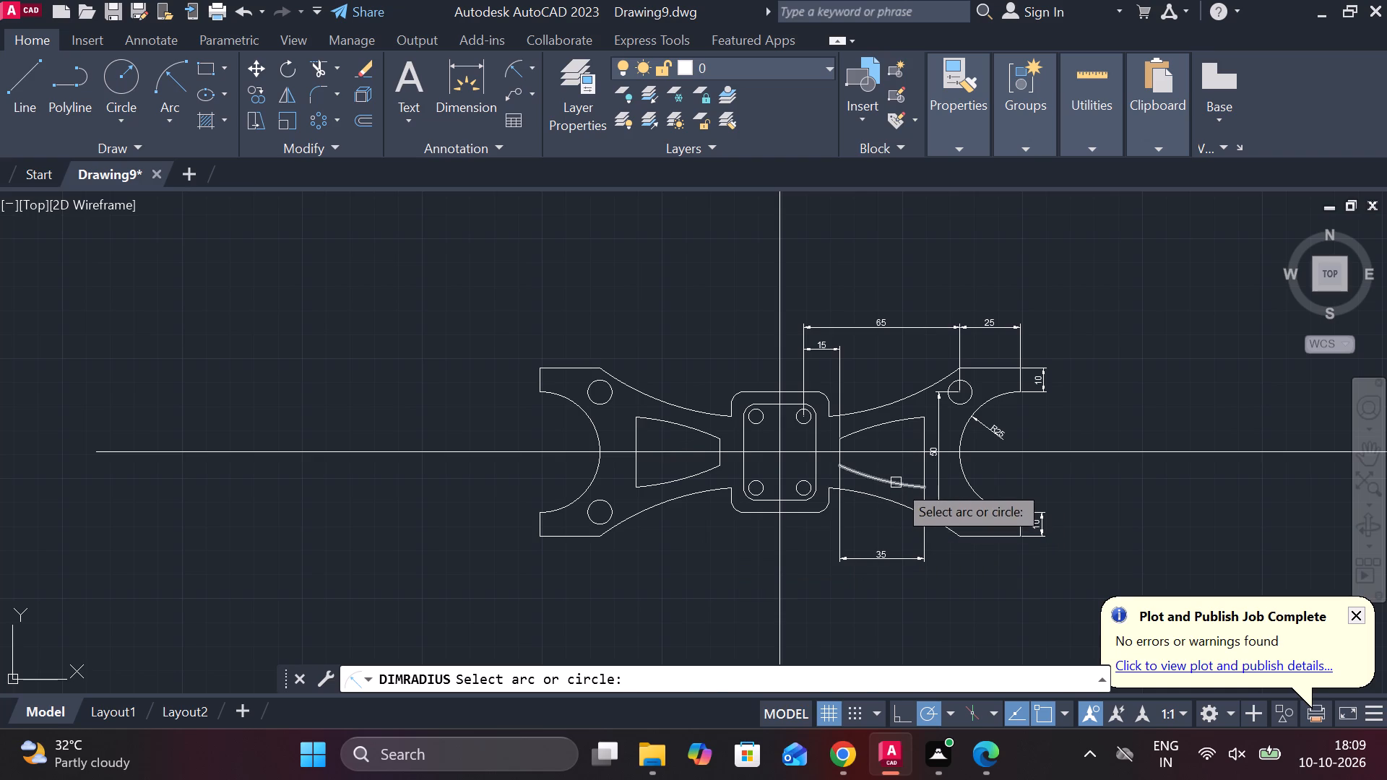
left_click(896, 482)
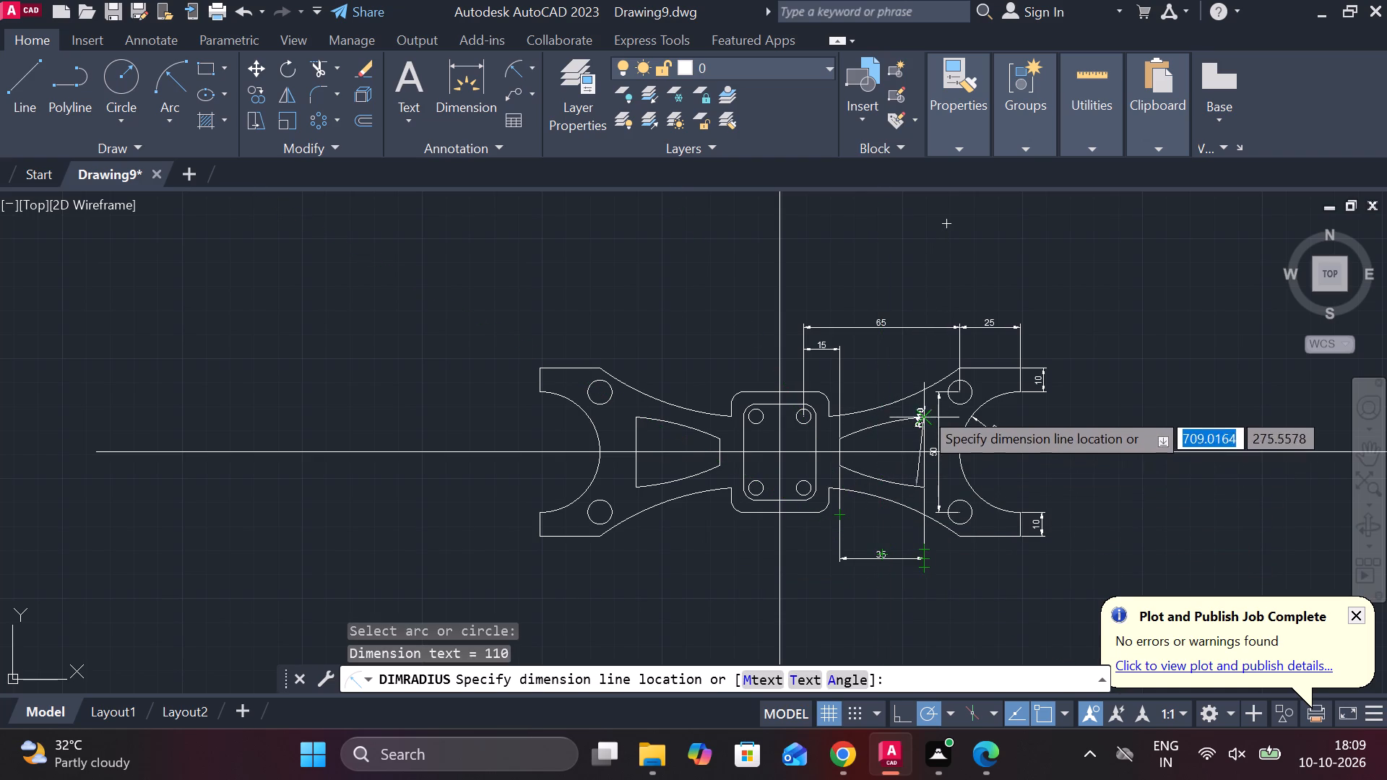
left_click(912, 365)
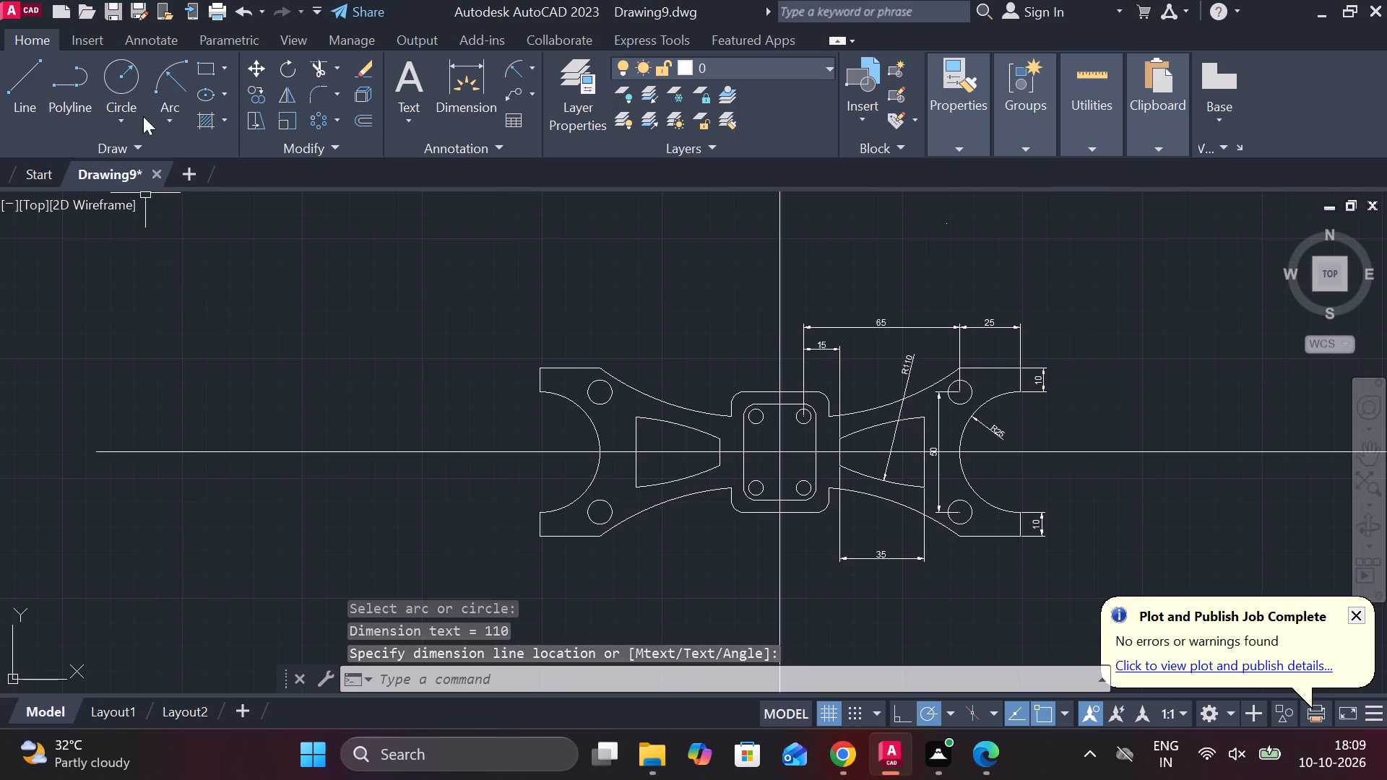
Add a radius dimension to the outline's lower concave arc on the right half, placing its text below the arc.
left_click(534, 74)
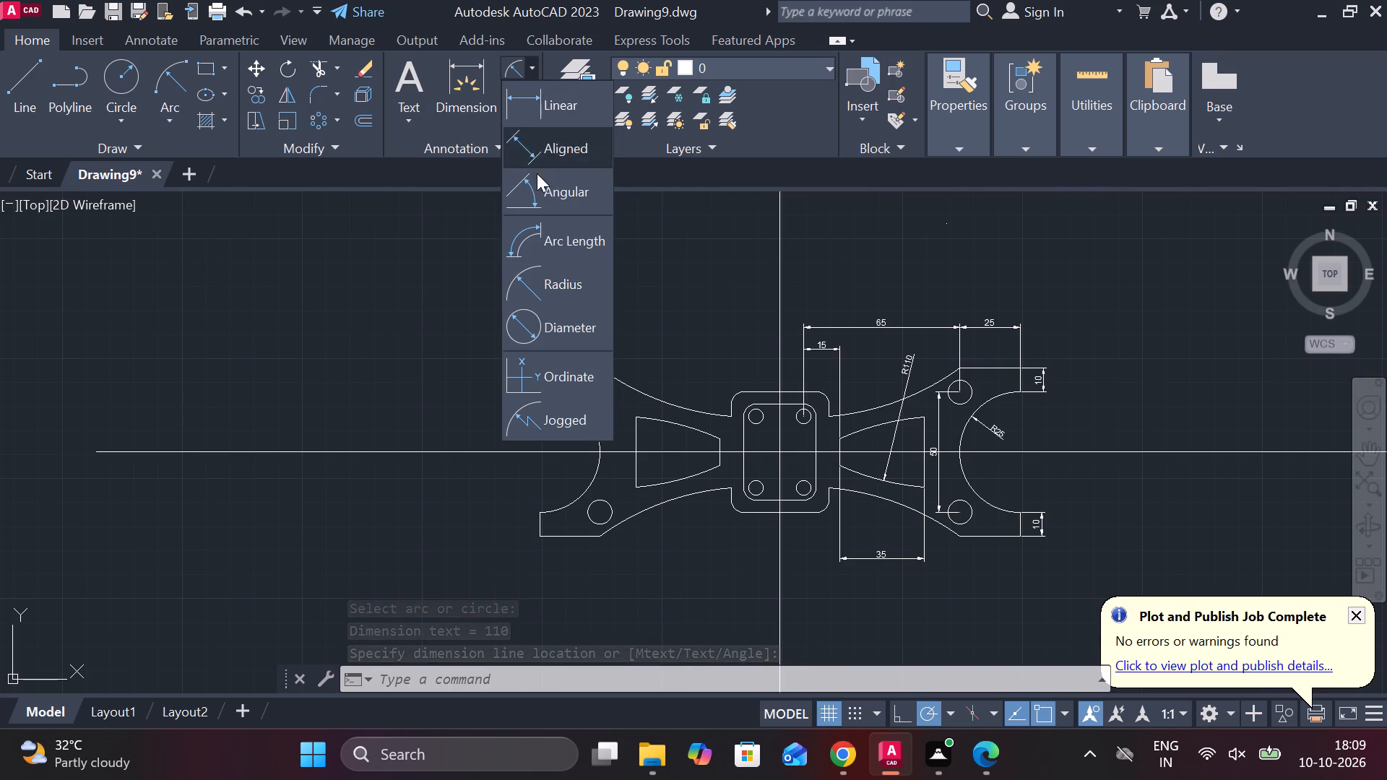
left_click(576, 277)
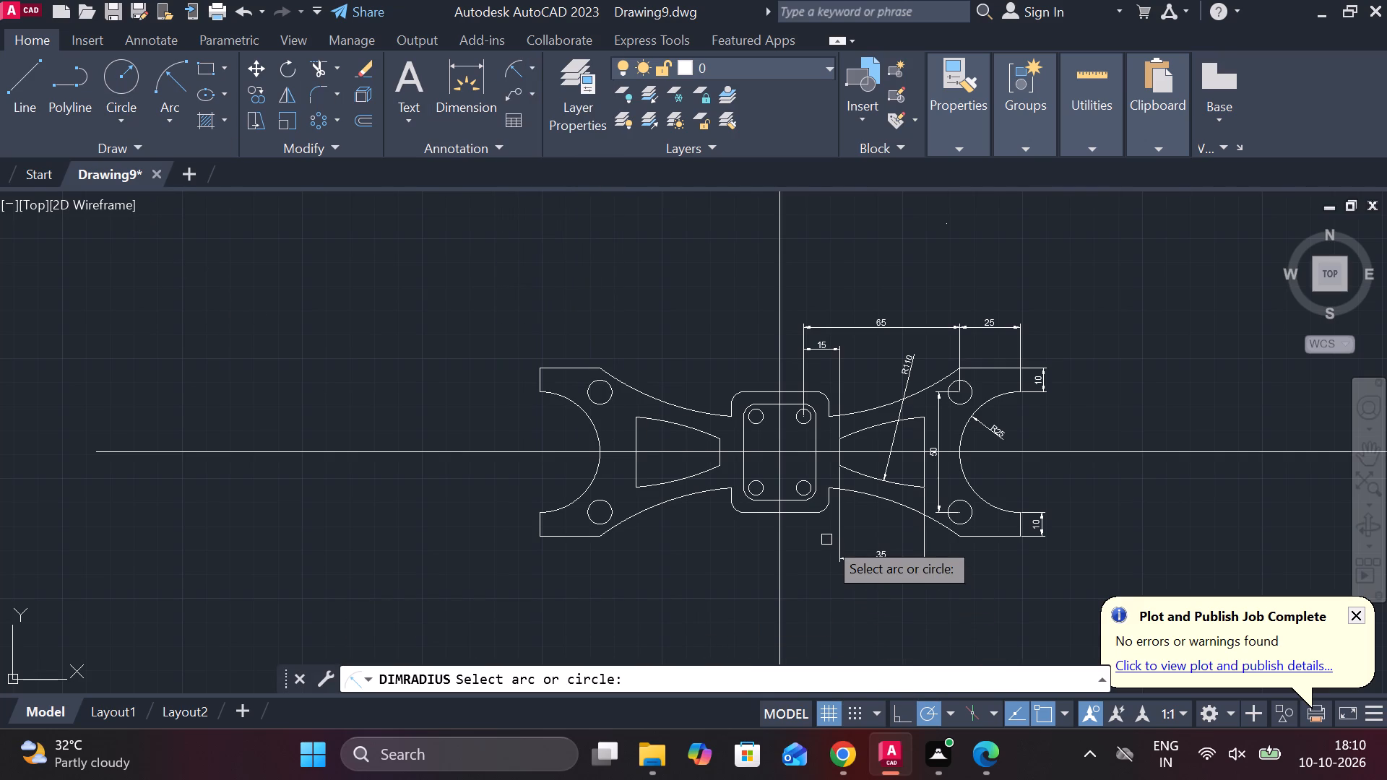
left_click(904, 508)
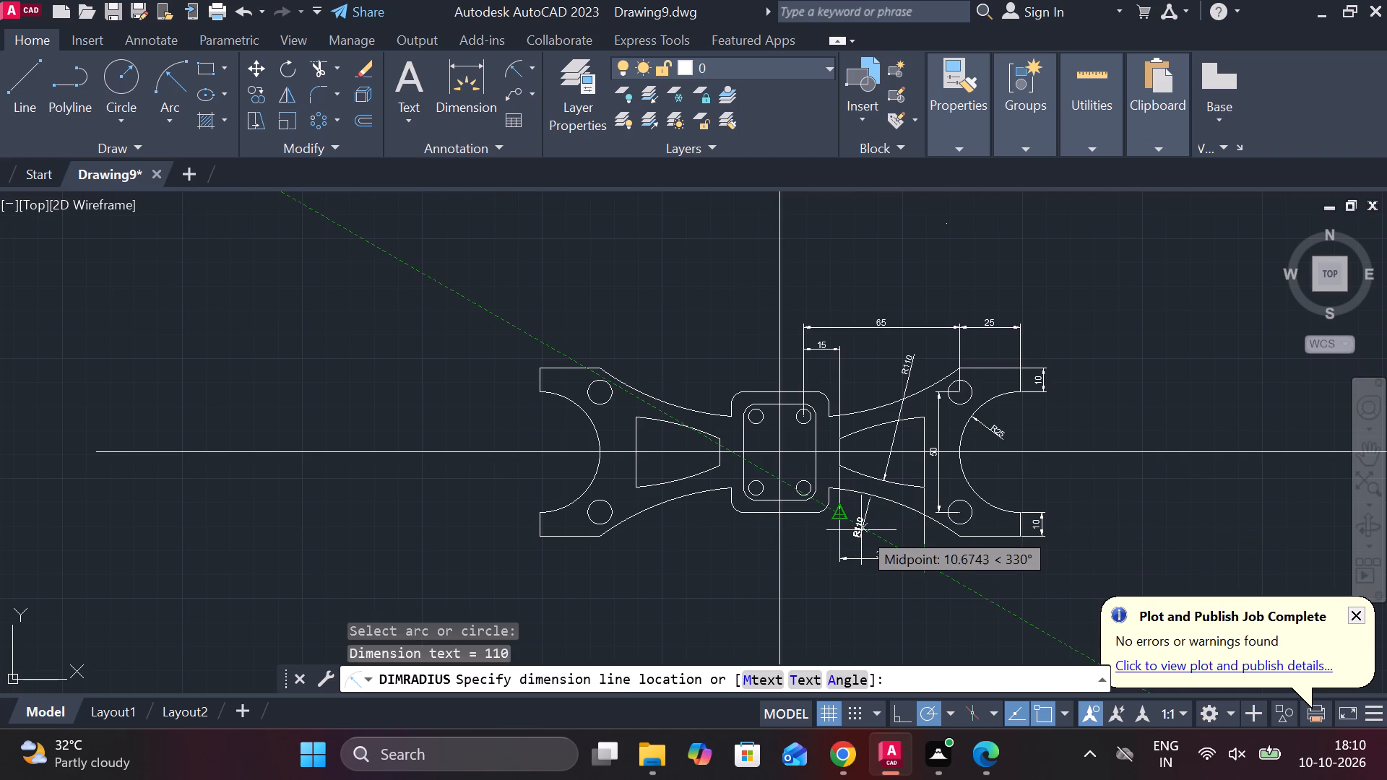
left_click(863, 532)
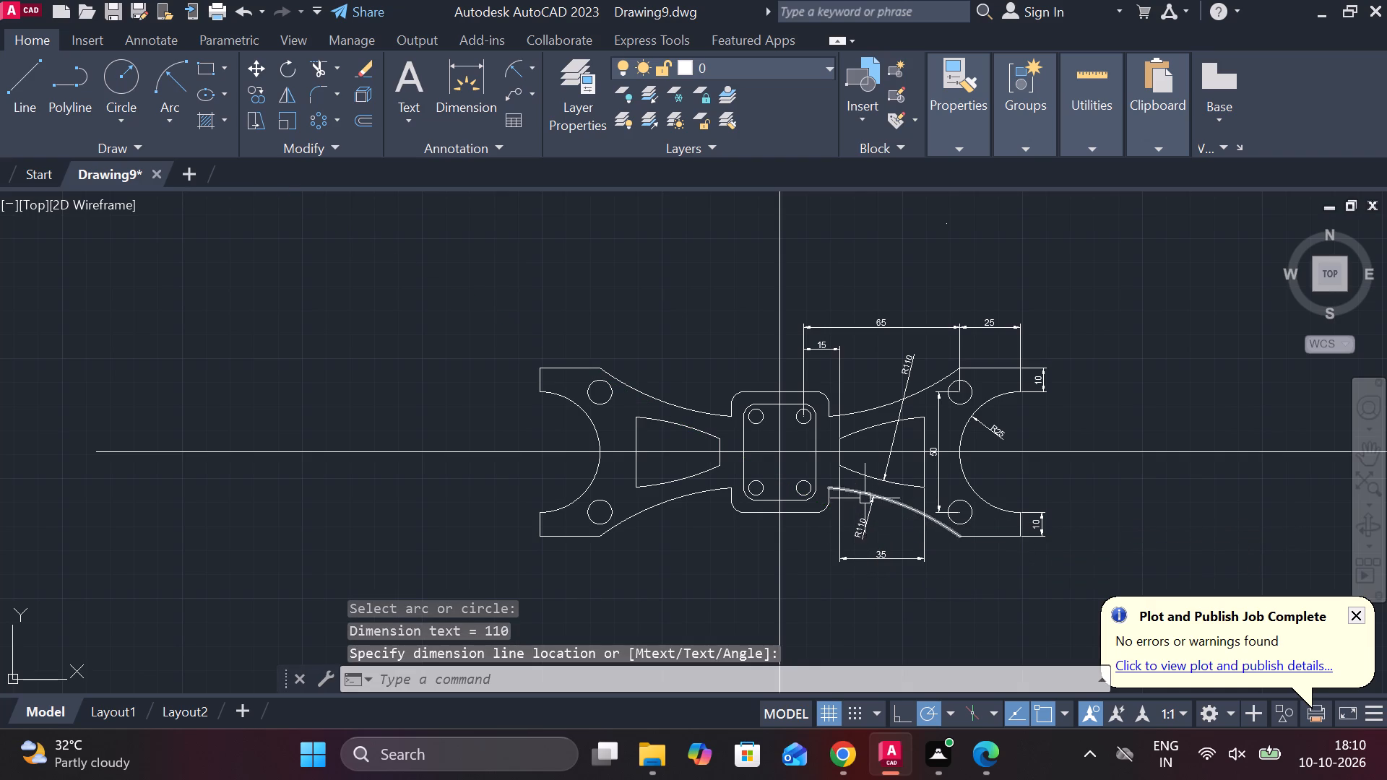
Add a radius dimension to the central block's outer upper-right rounded corner, placing its text above and outside the block.
scroll(815, 487, "up", 1)
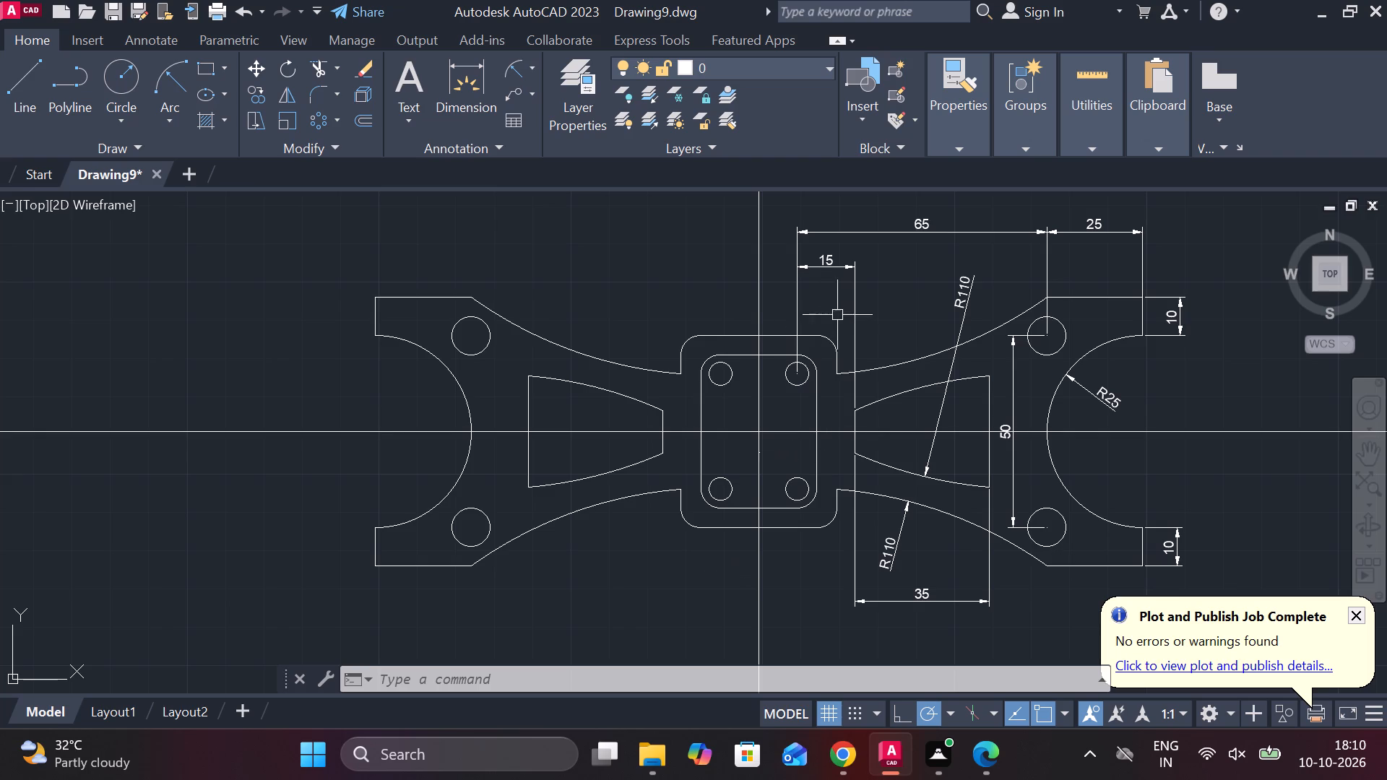
left_click(535, 68)
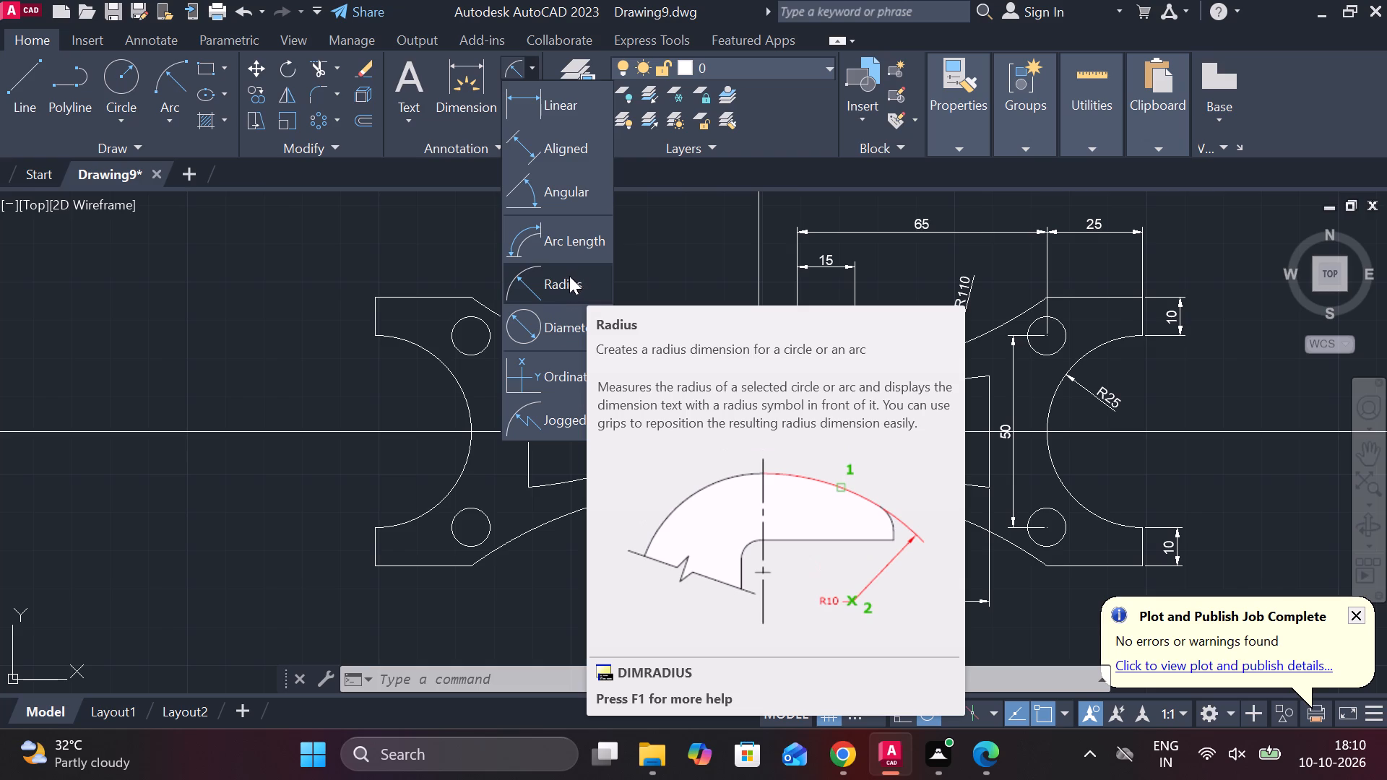
left_click(555, 287)
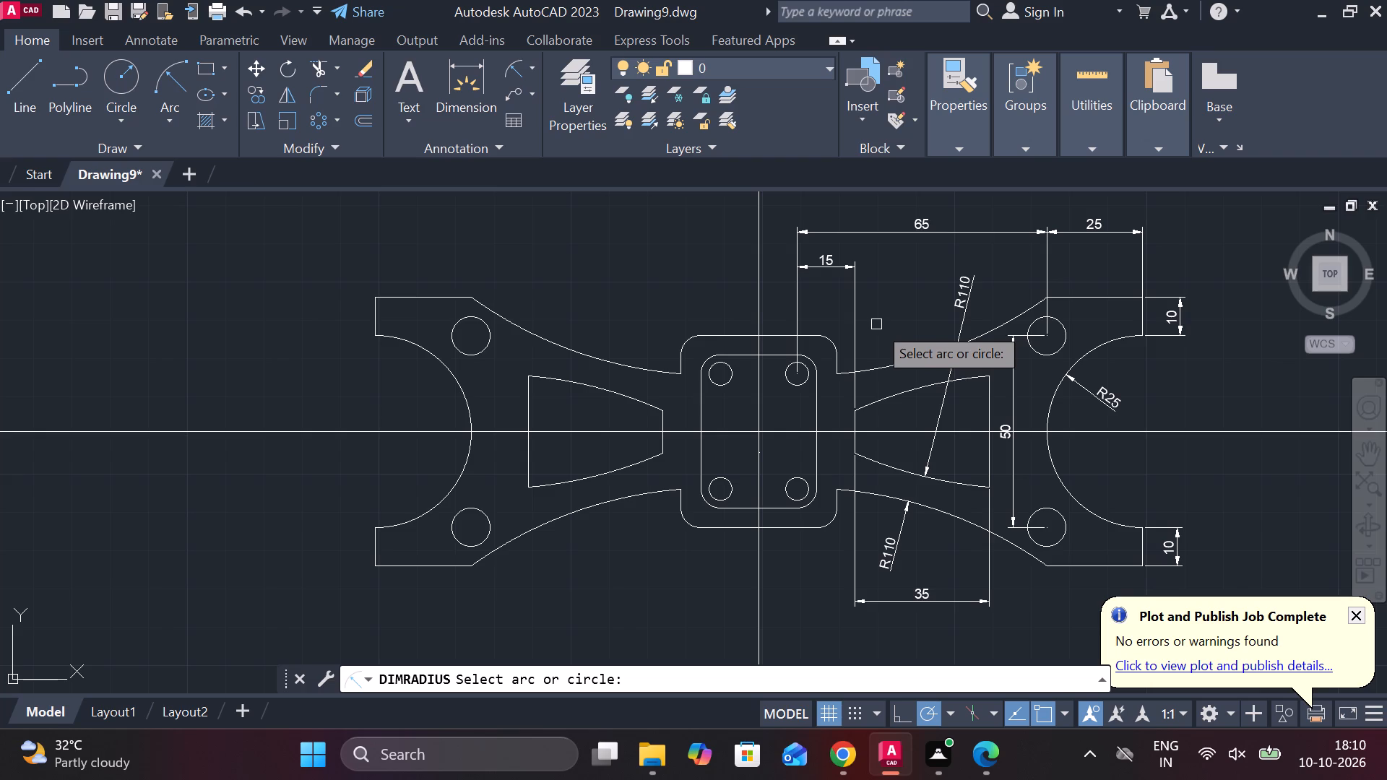
left_click(835, 345)
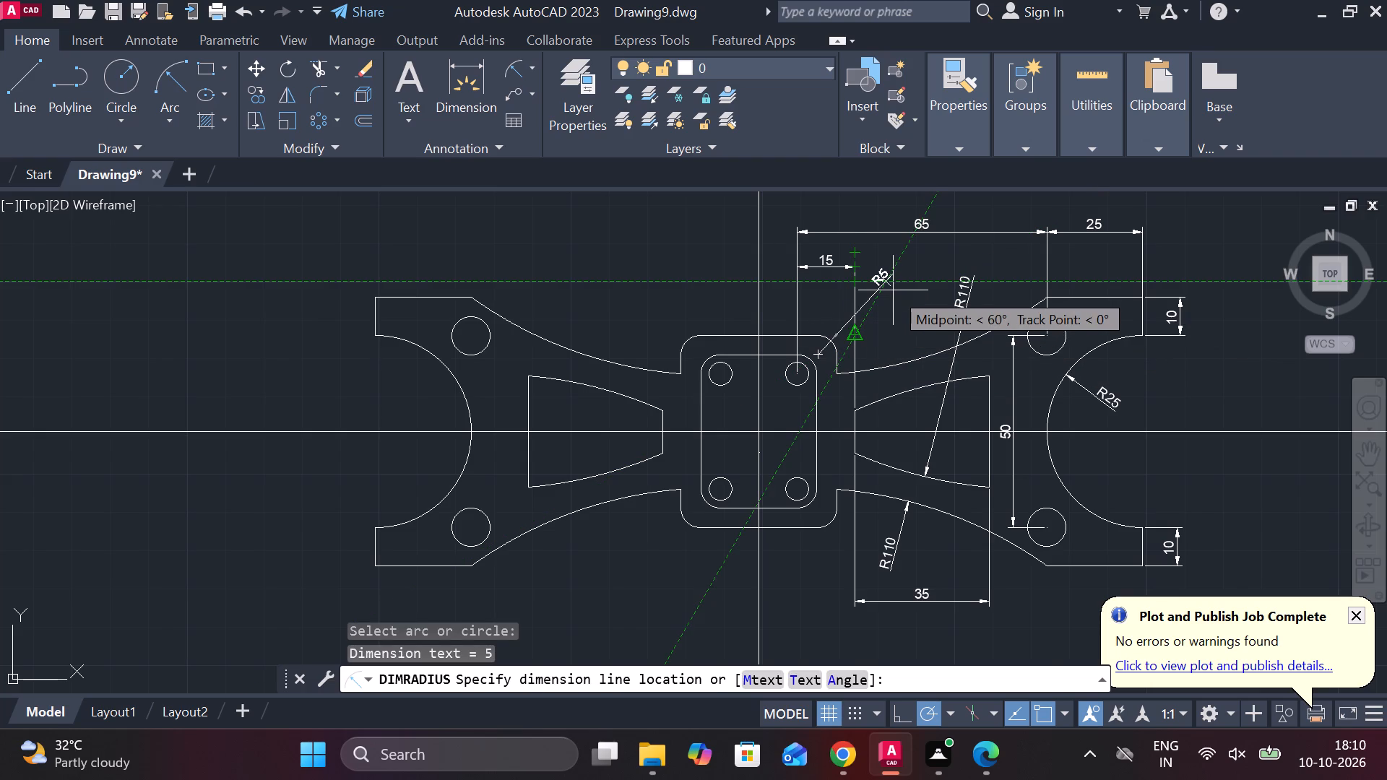
left_click(893, 290)
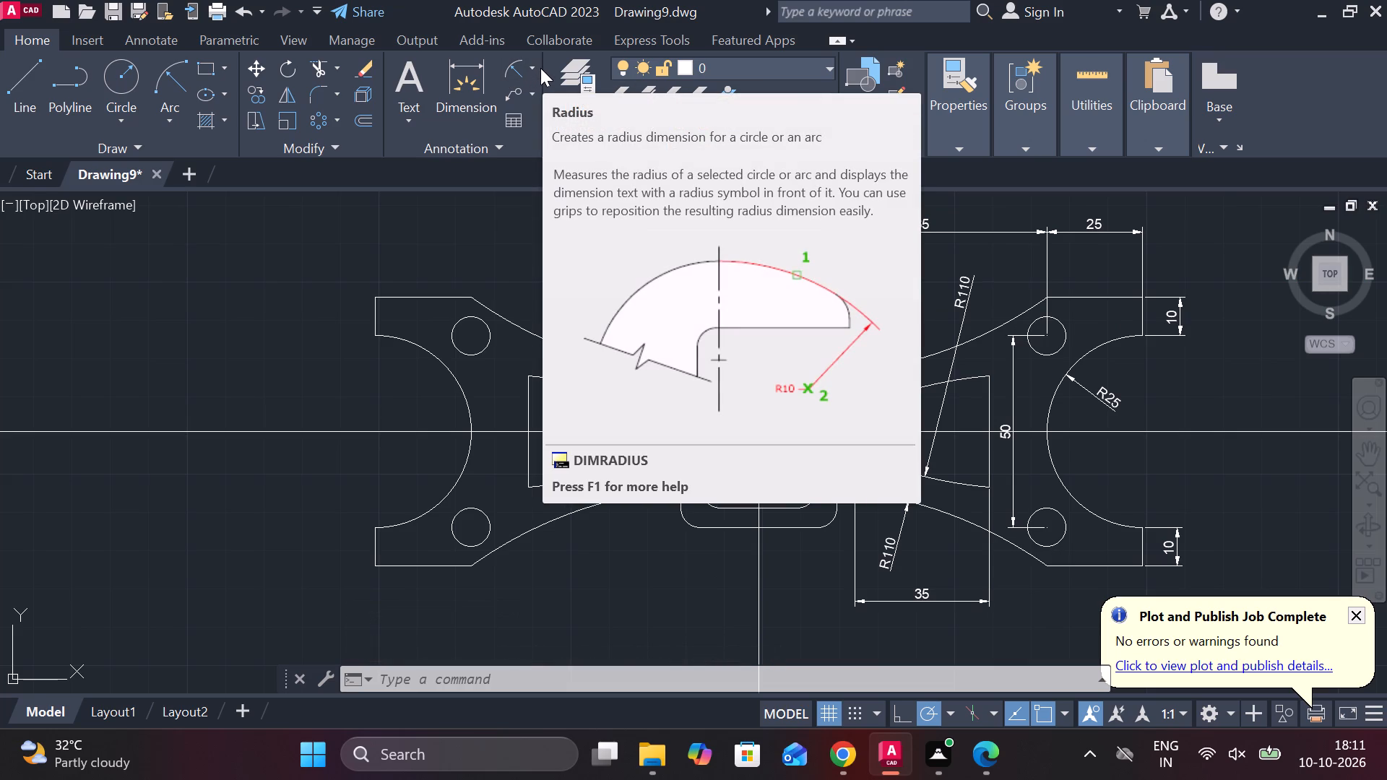
Add a radius dimension to the central block's lower-left small circle, placing its text outside the block to the lower left.
left_click(537, 70)
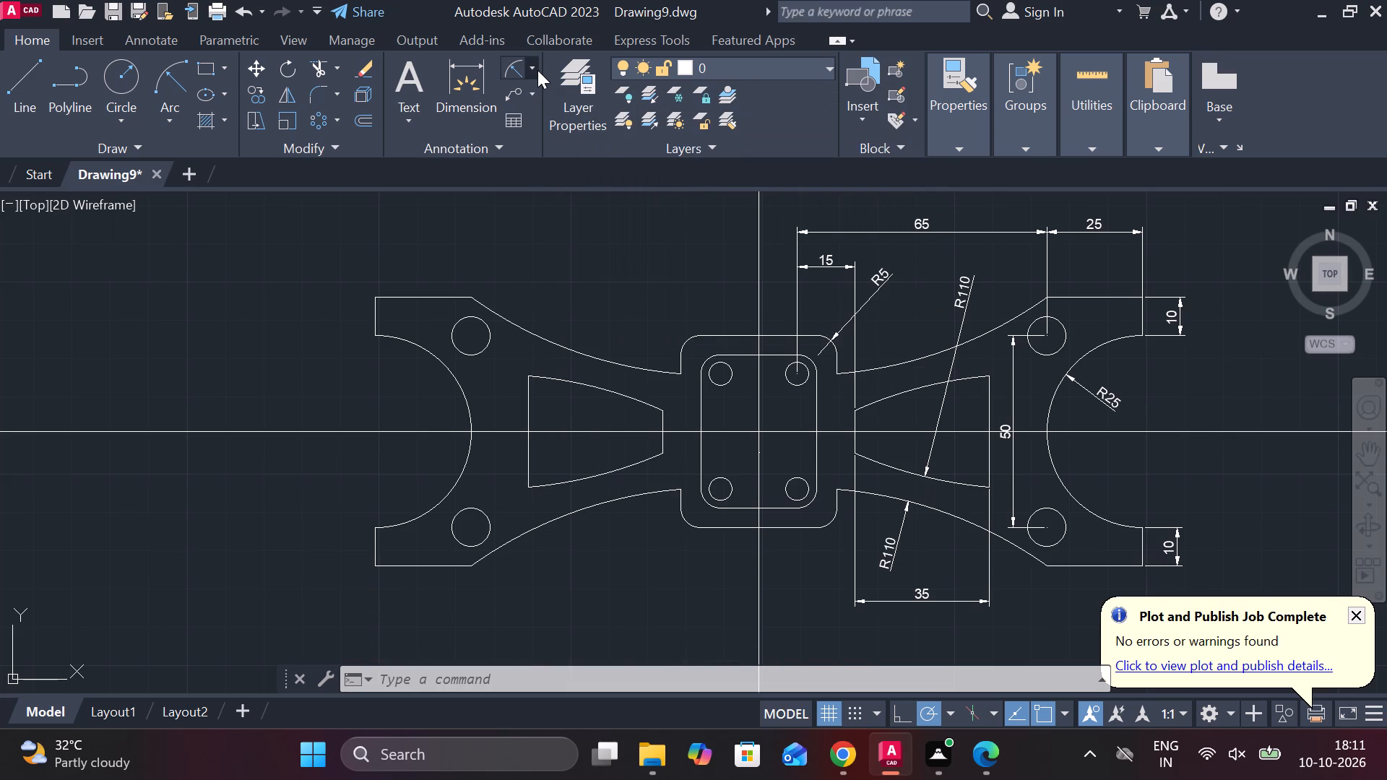
left_click(582, 294)
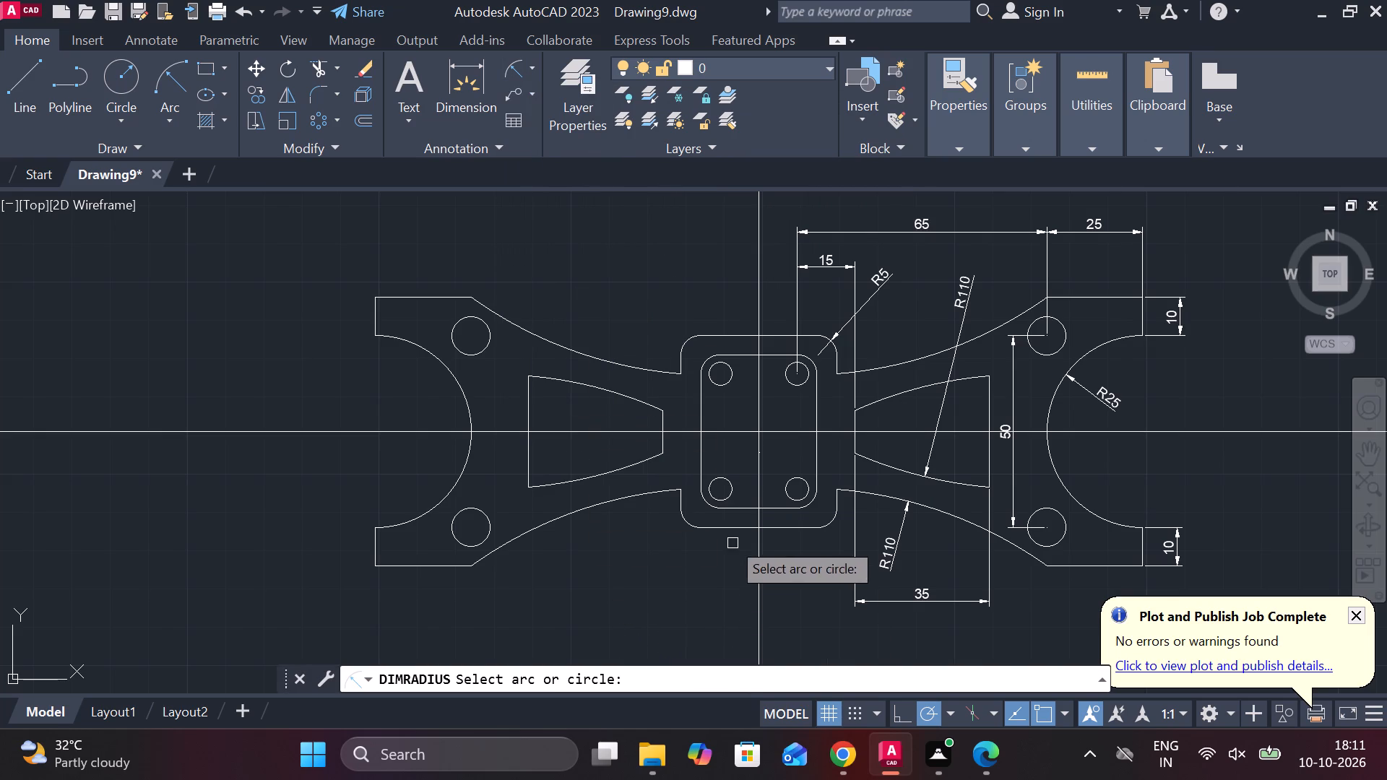
left_click(707, 503)
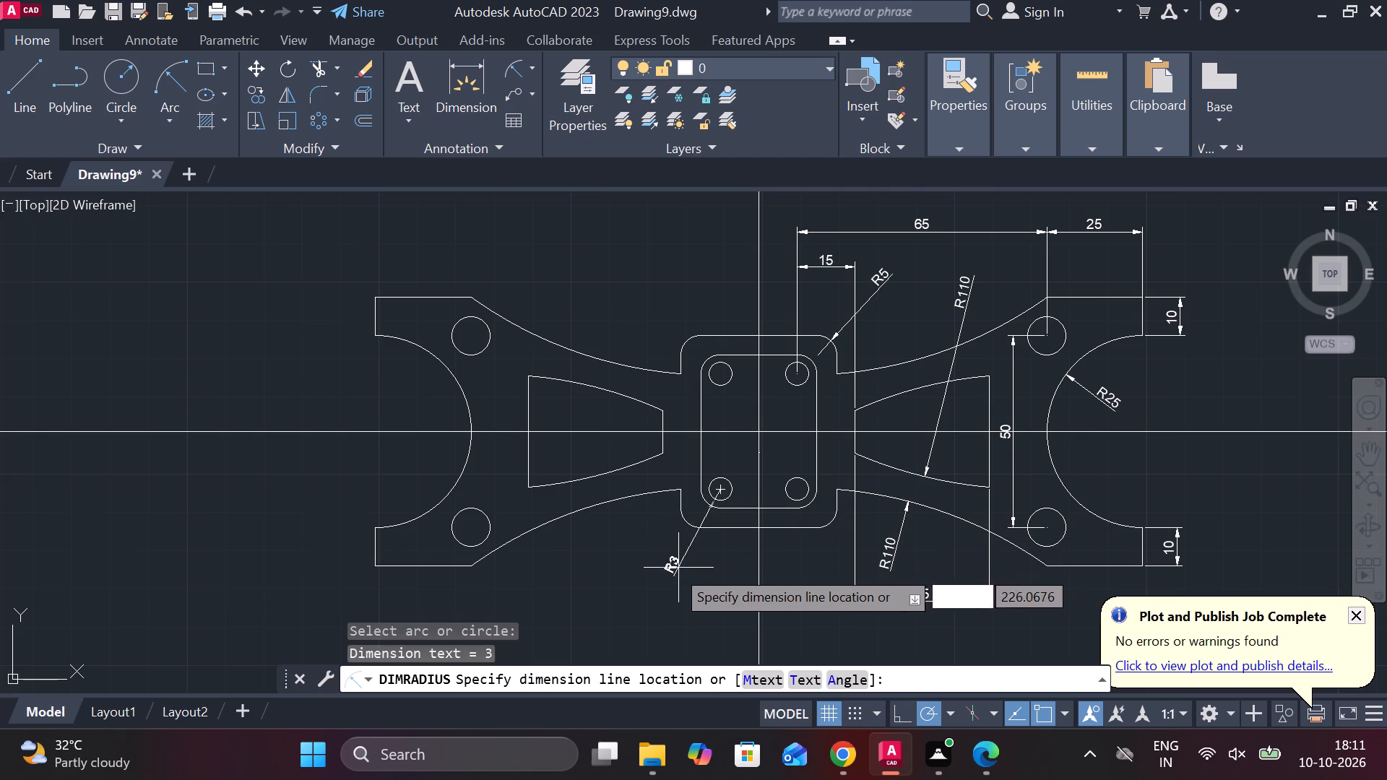
left_click(641, 524)
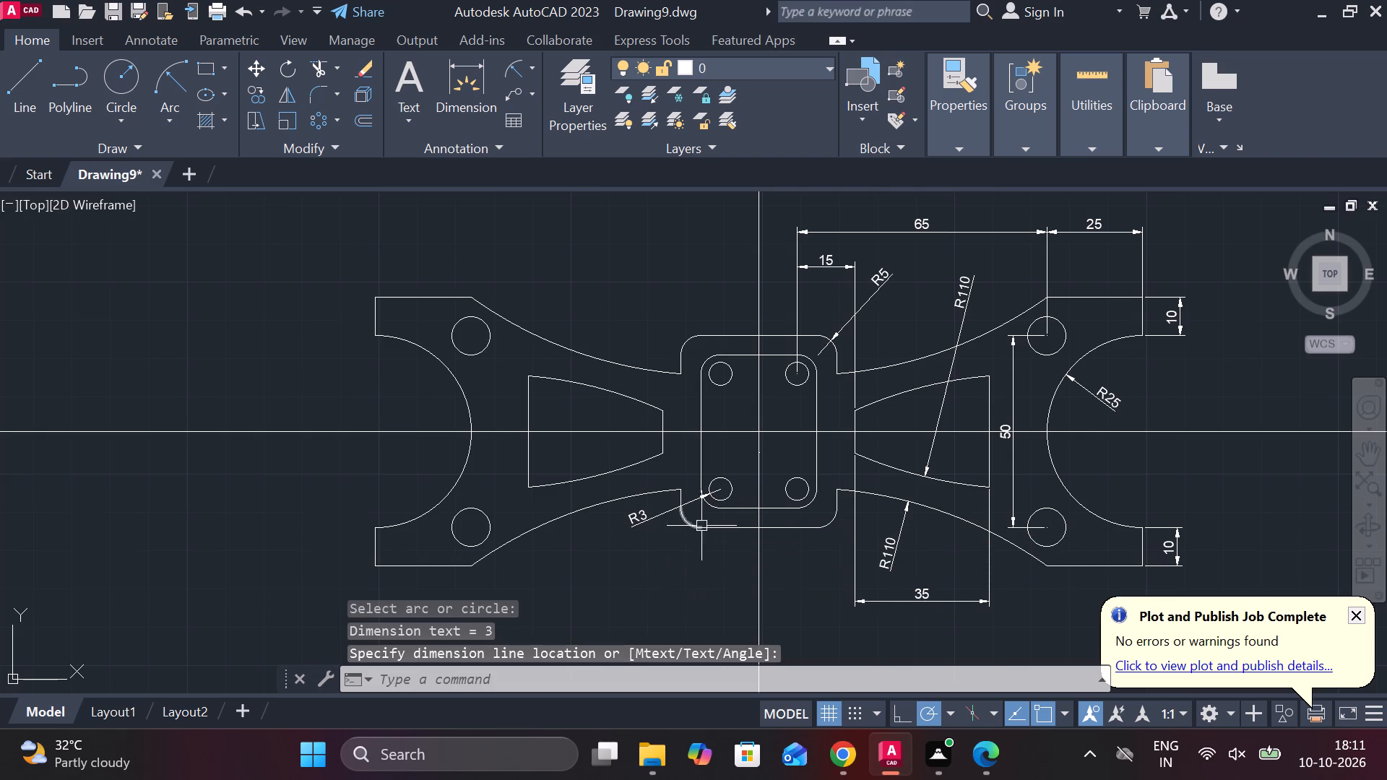
Modify the ISO-25 dimension style to use an arrow size of 3.
key("d")
key("Return")
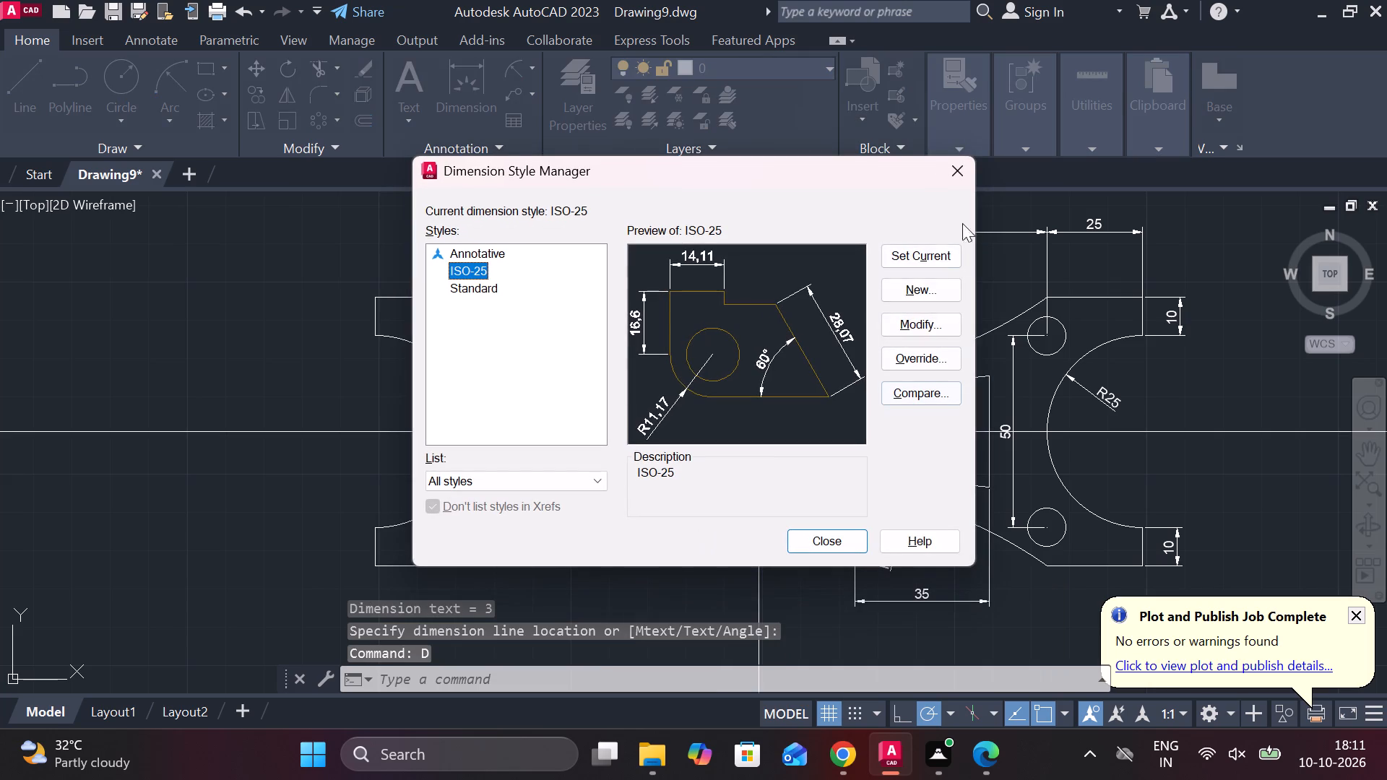
left_click(922, 331)
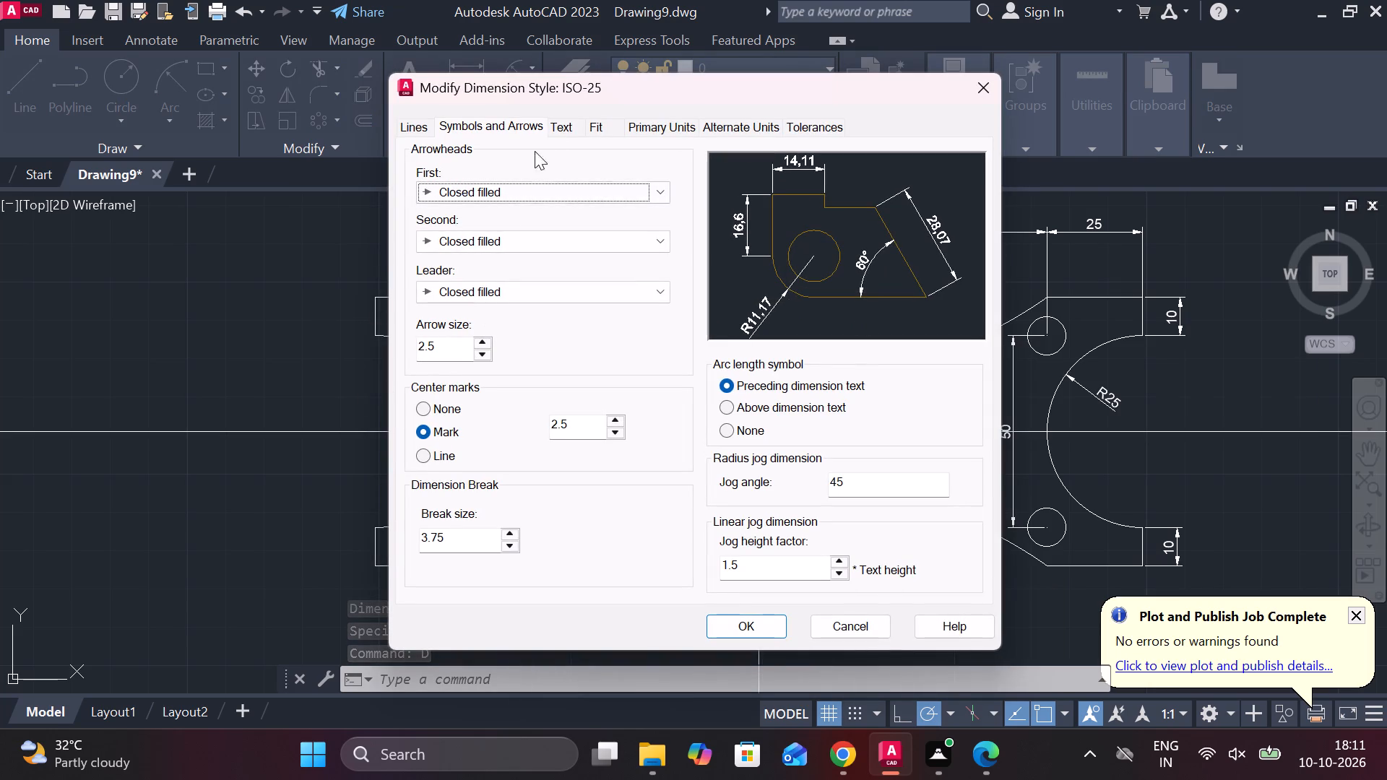
left_click(486, 357)
left_click(486, 357)
triple_click(486, 357)
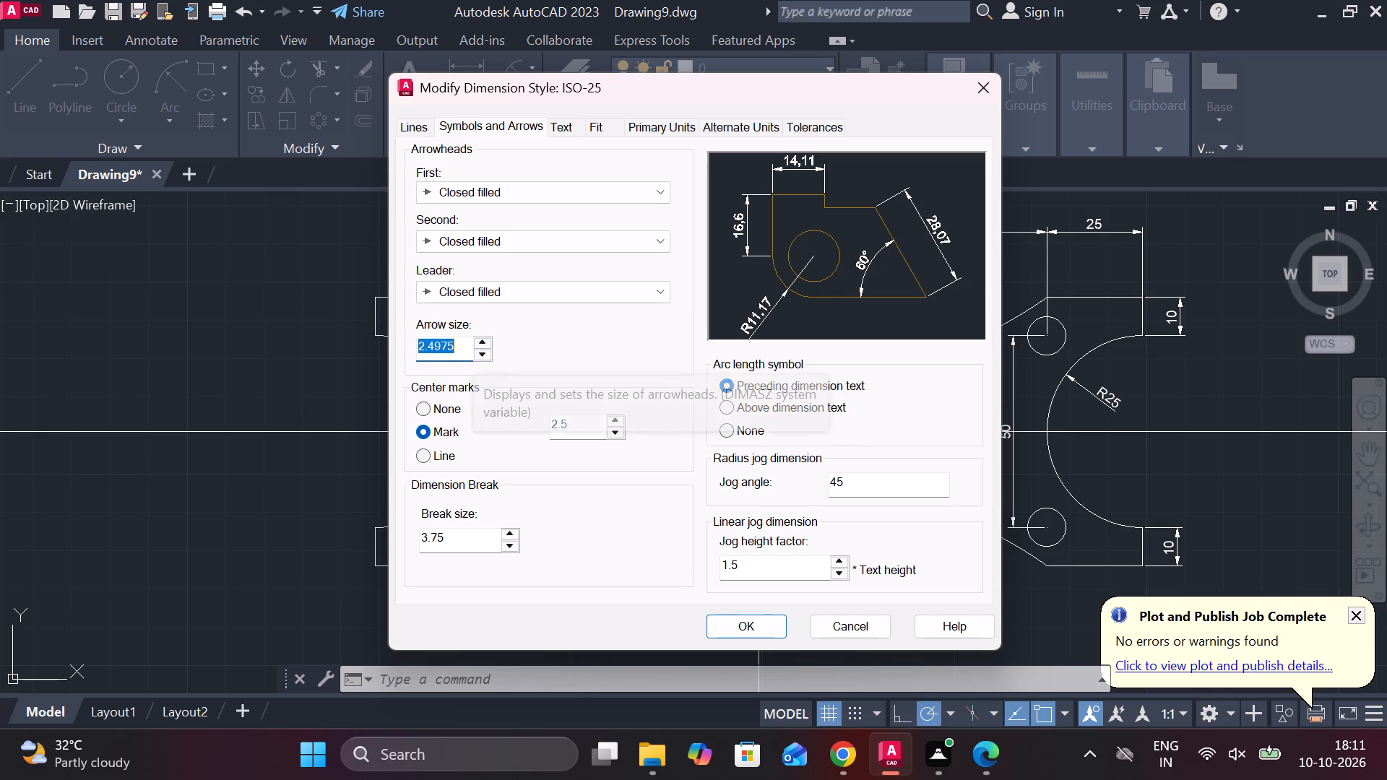
key("BackSpace")
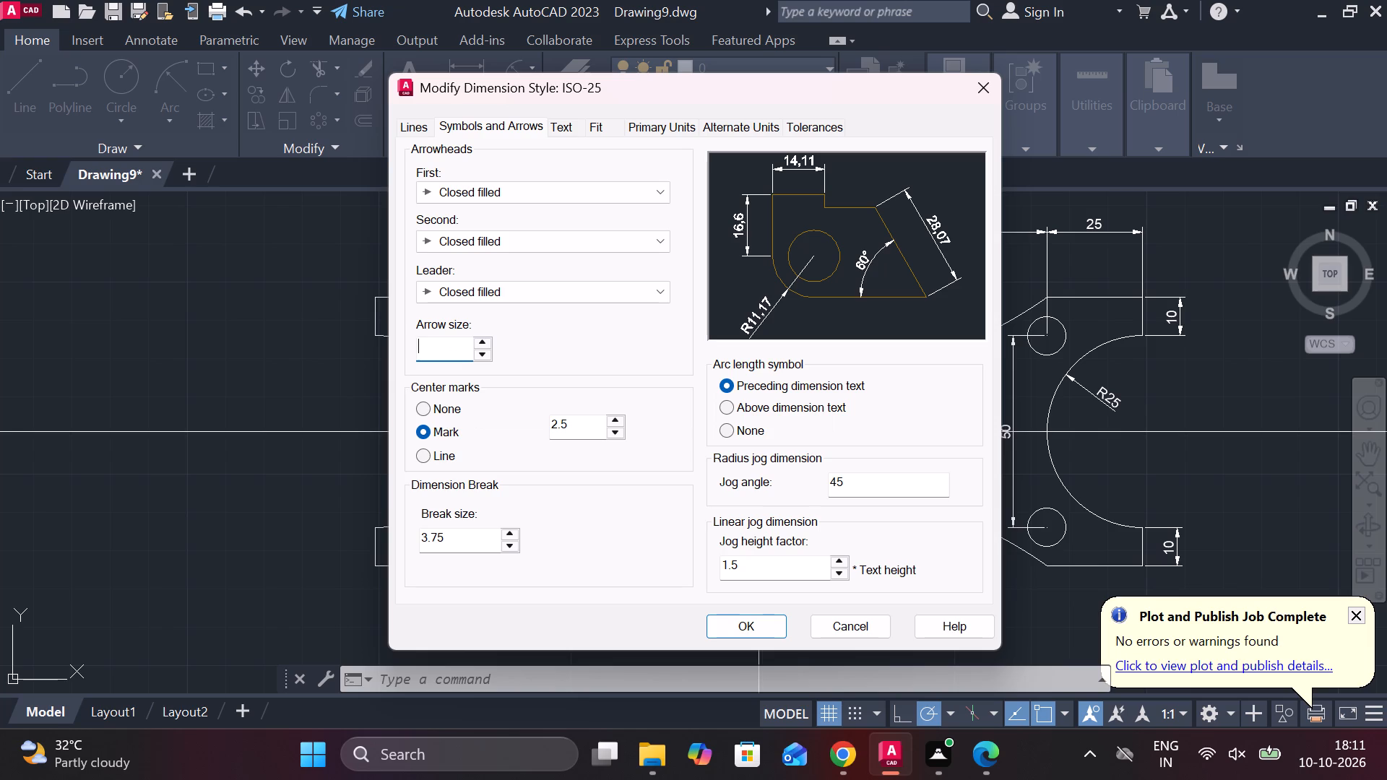
key("3")
key("Return")
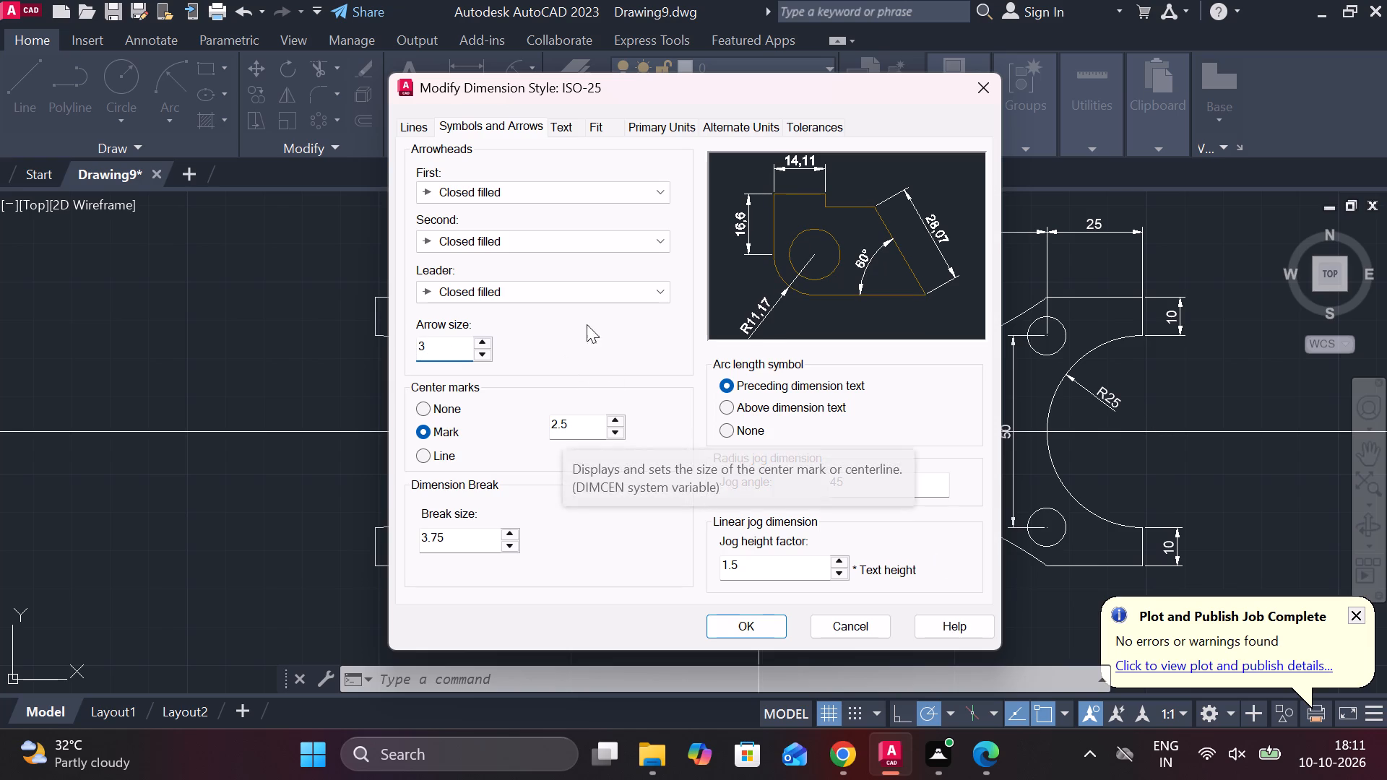
Turn off drawing the dimension line between extension lines in the ISO-25 style's fit settings.
left_click(610, 129)
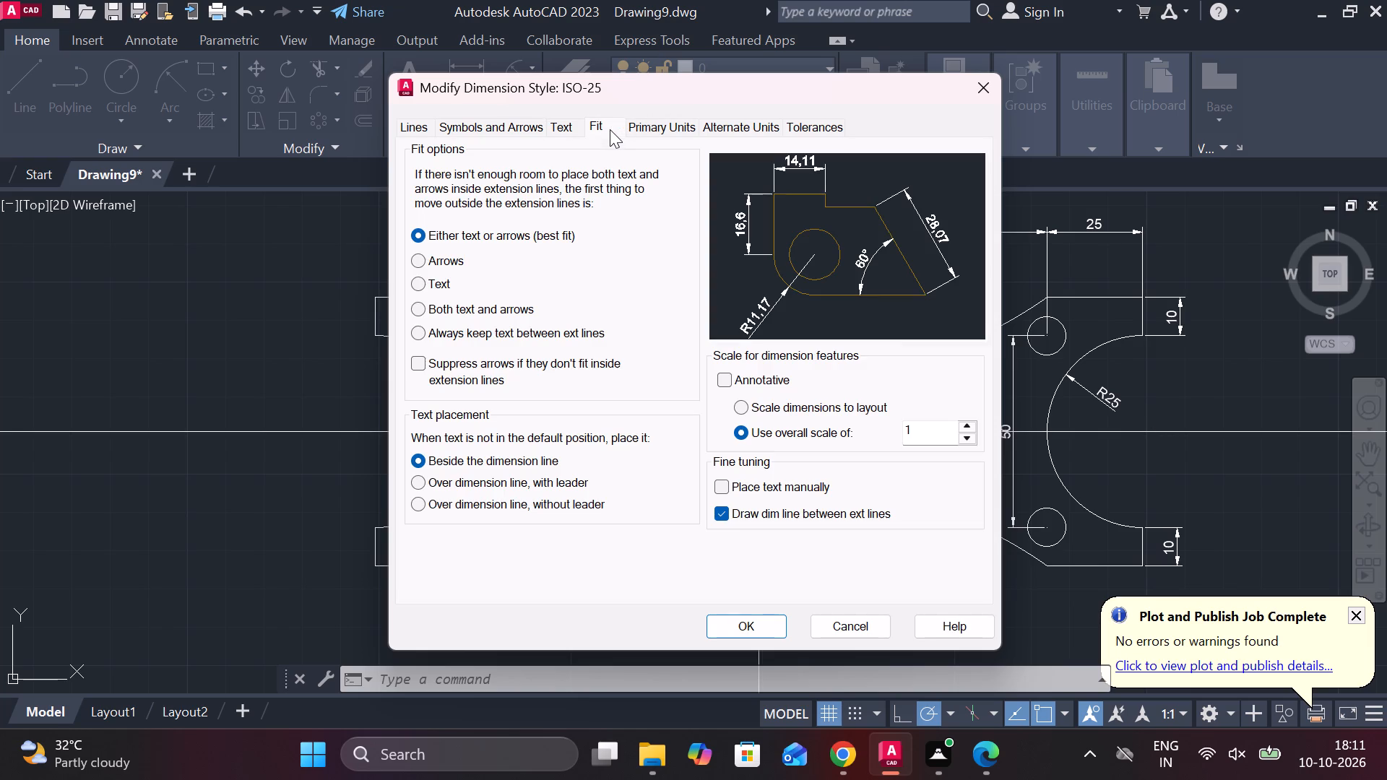
left_click(722, 511)
Set the ISO-25 dimension style's text height to 4.5.
left_click(536, 126)
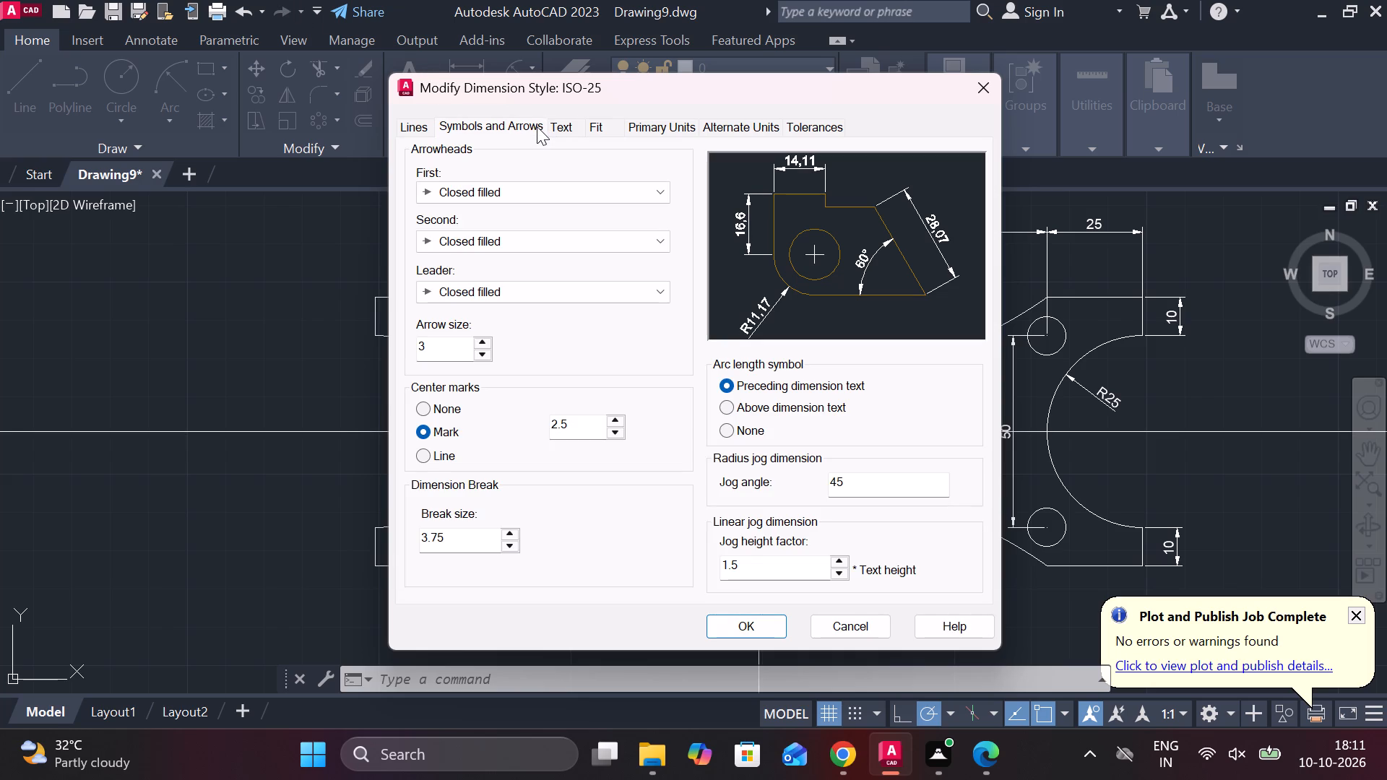
left_click(567, 125)
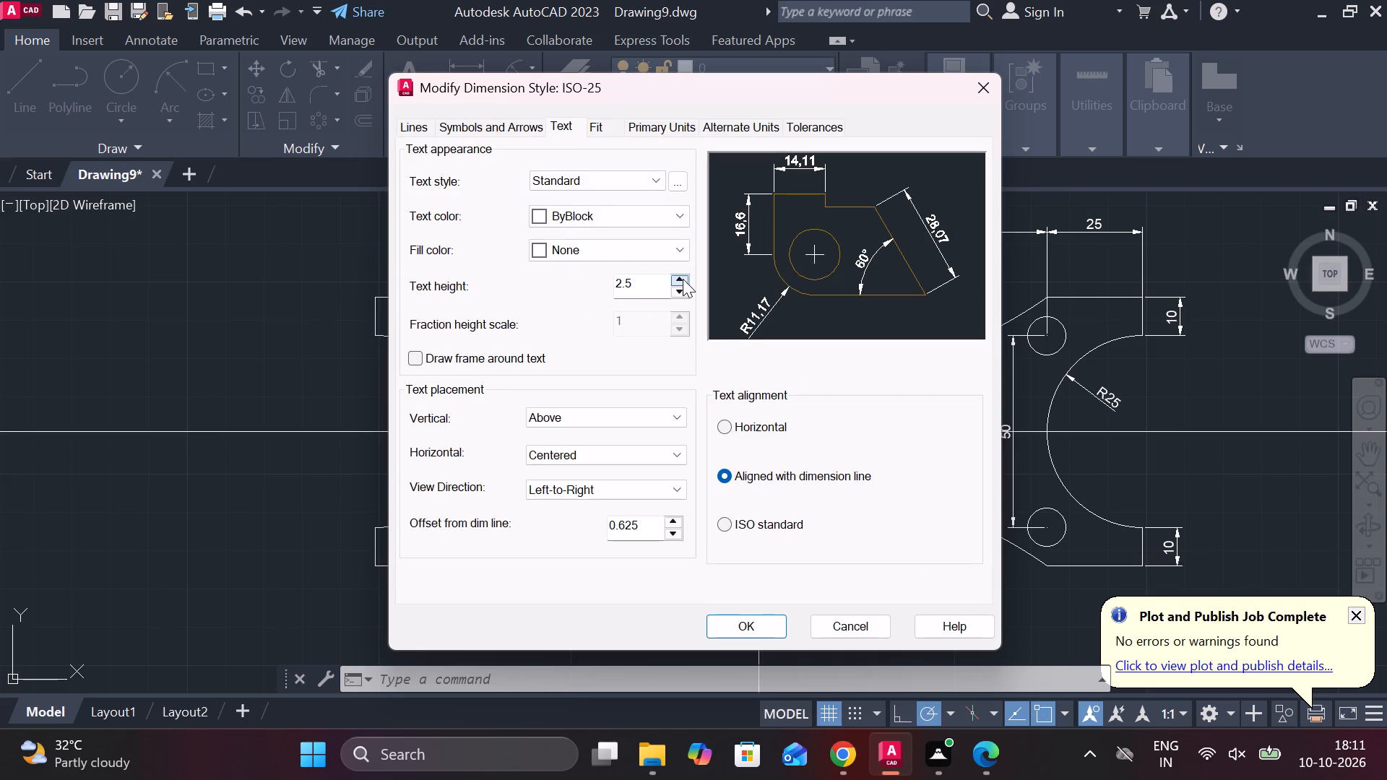
left_click(652, 290)
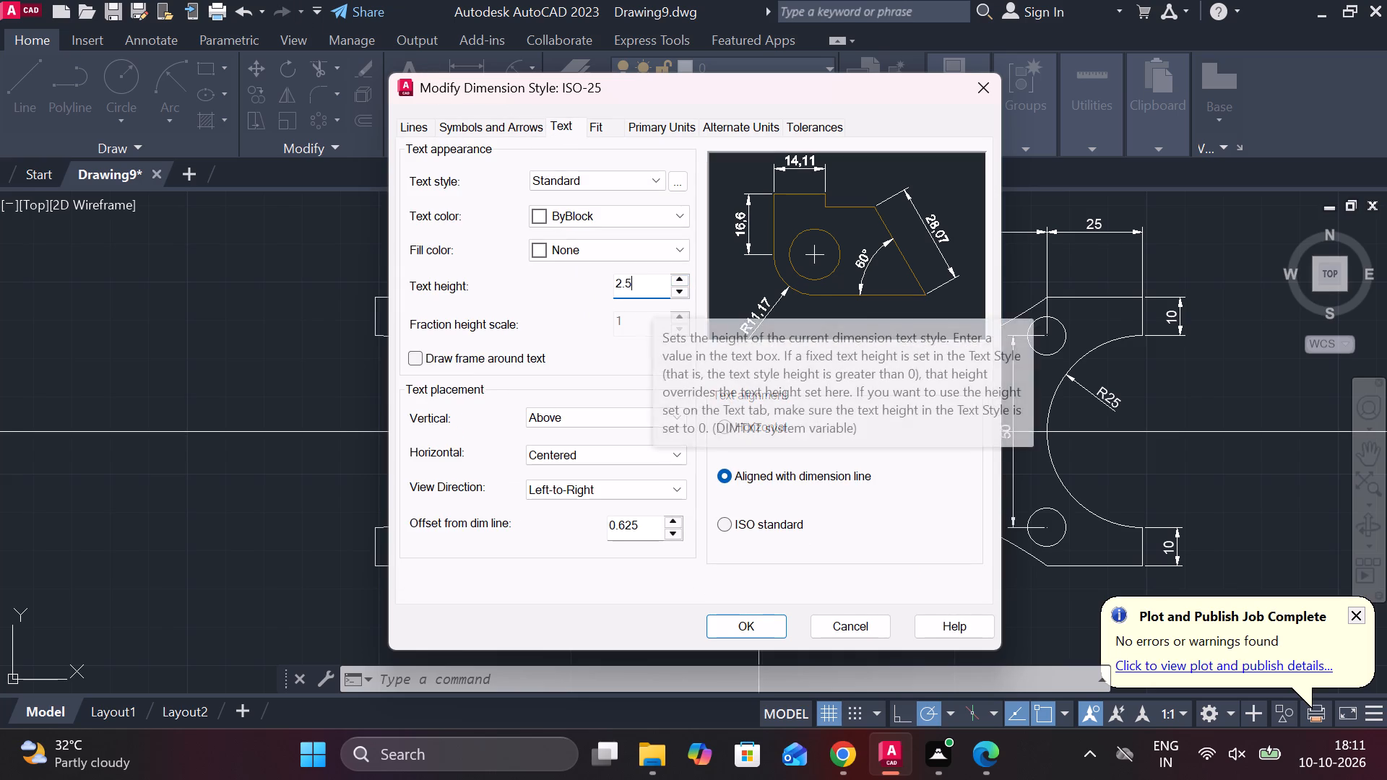
left_click(636, 283)
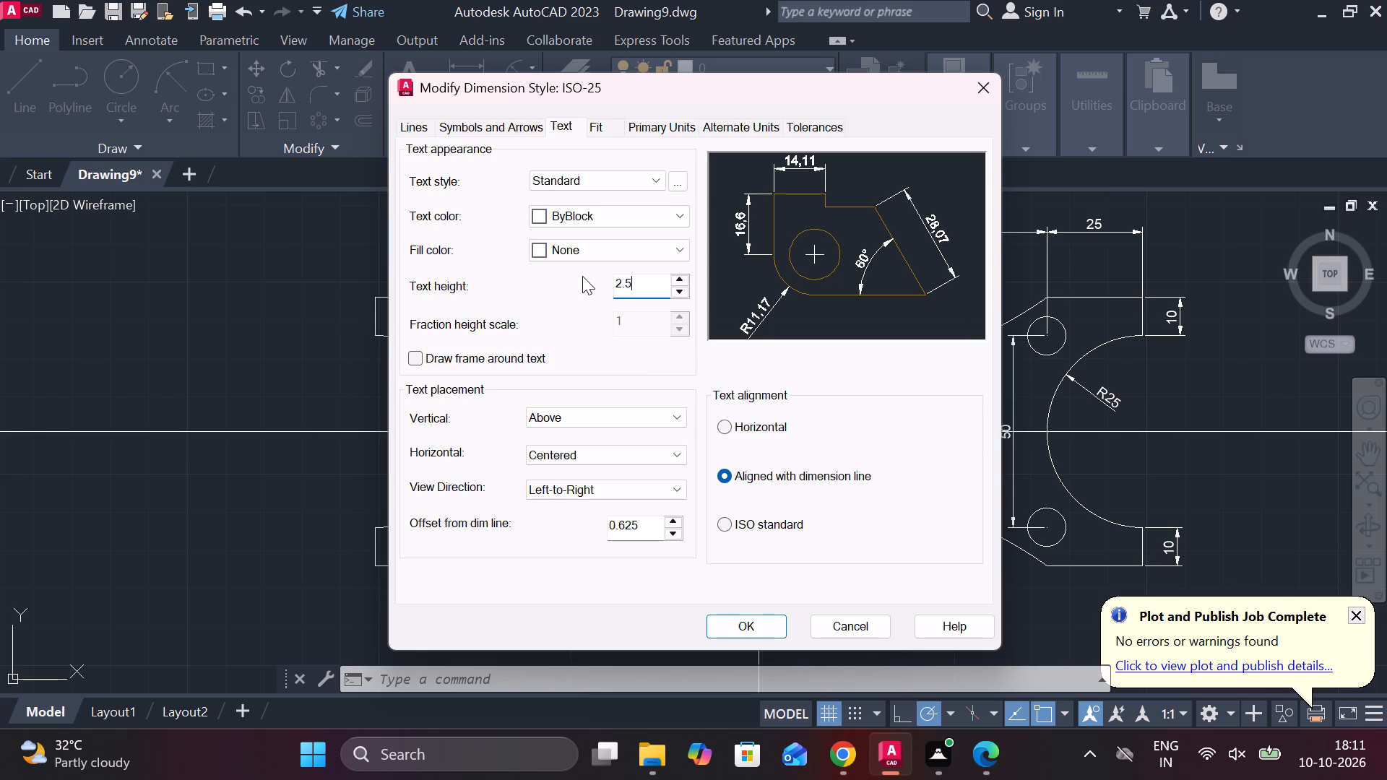
key("BackSpace")
key("BackSpace")
key("BackSpace")
key("4")
type(".5")
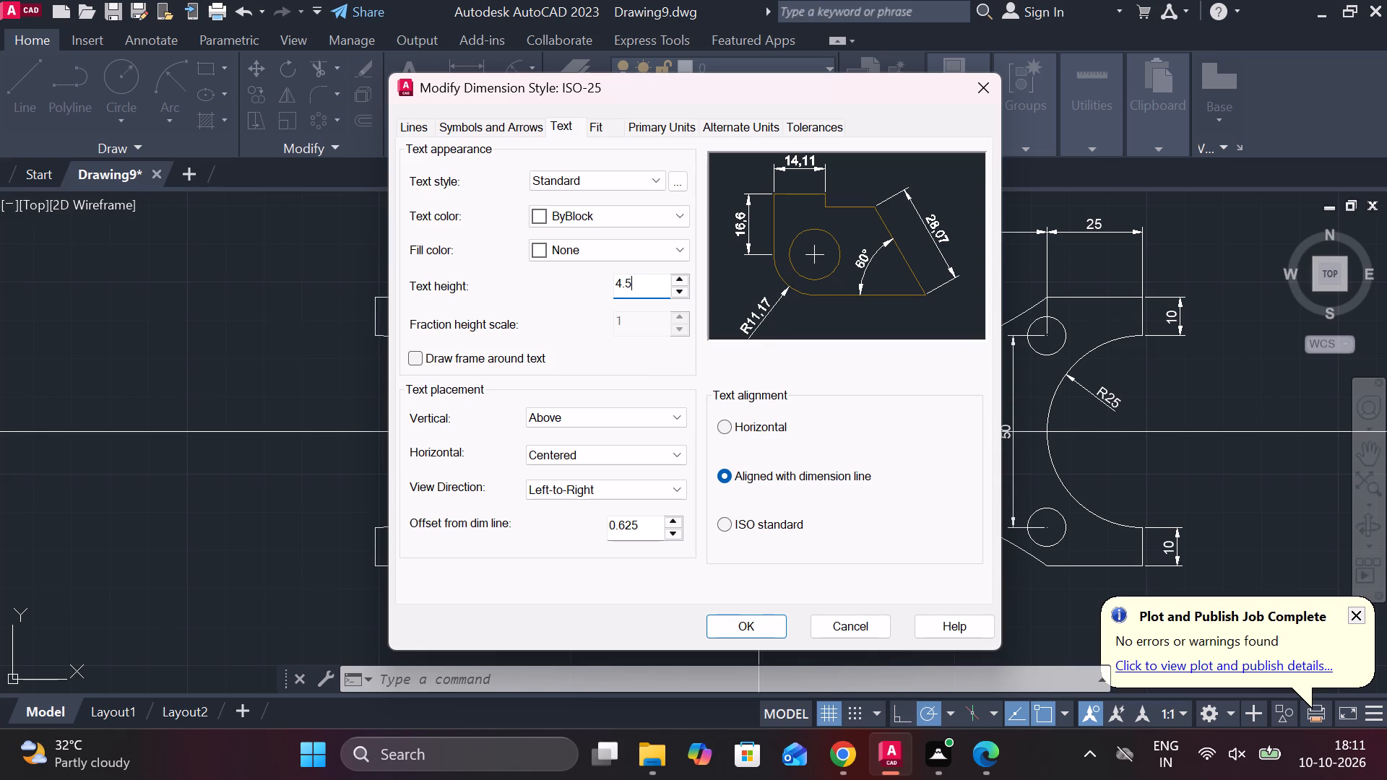
Switch the dimension text alignment to ISO standard, apply the changes and make ISO-25 the current style.
left_click(717, 528)
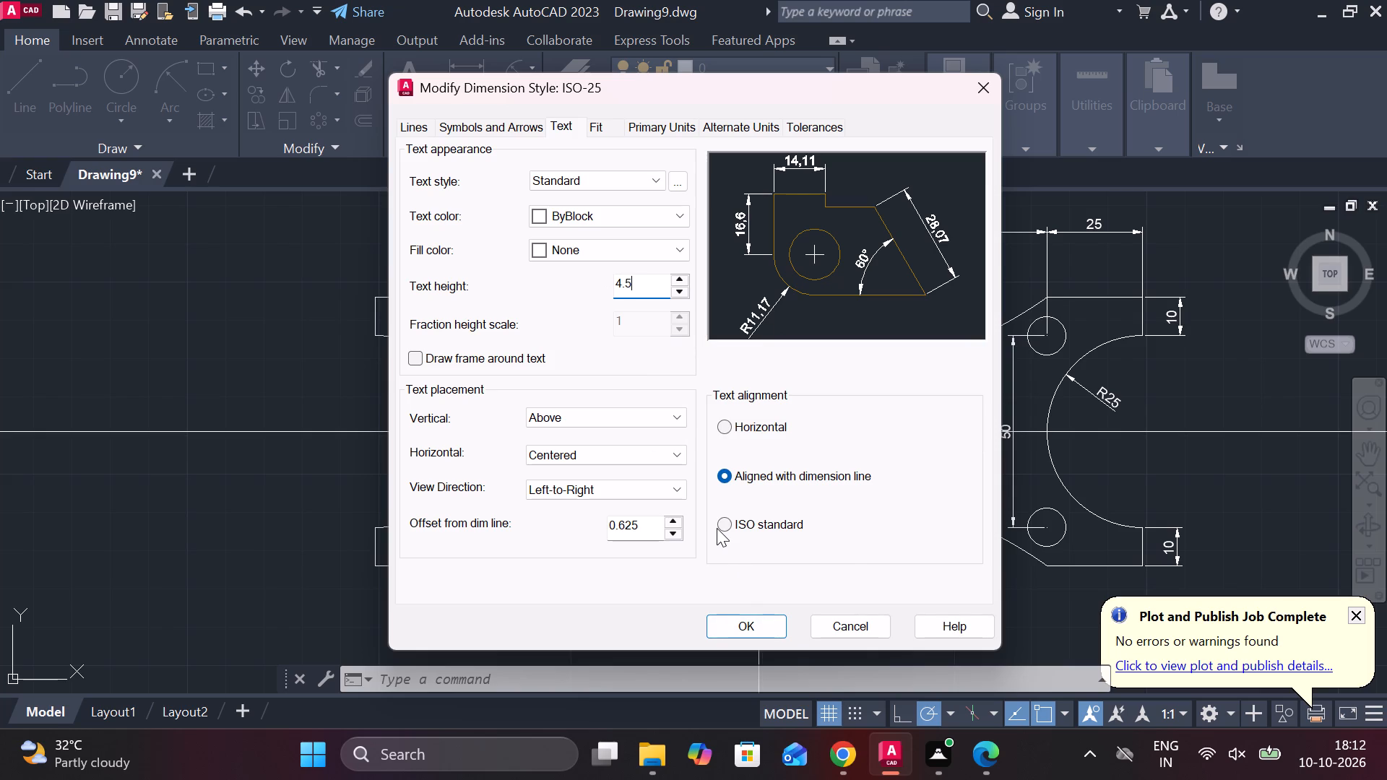
left_click(720, 520)
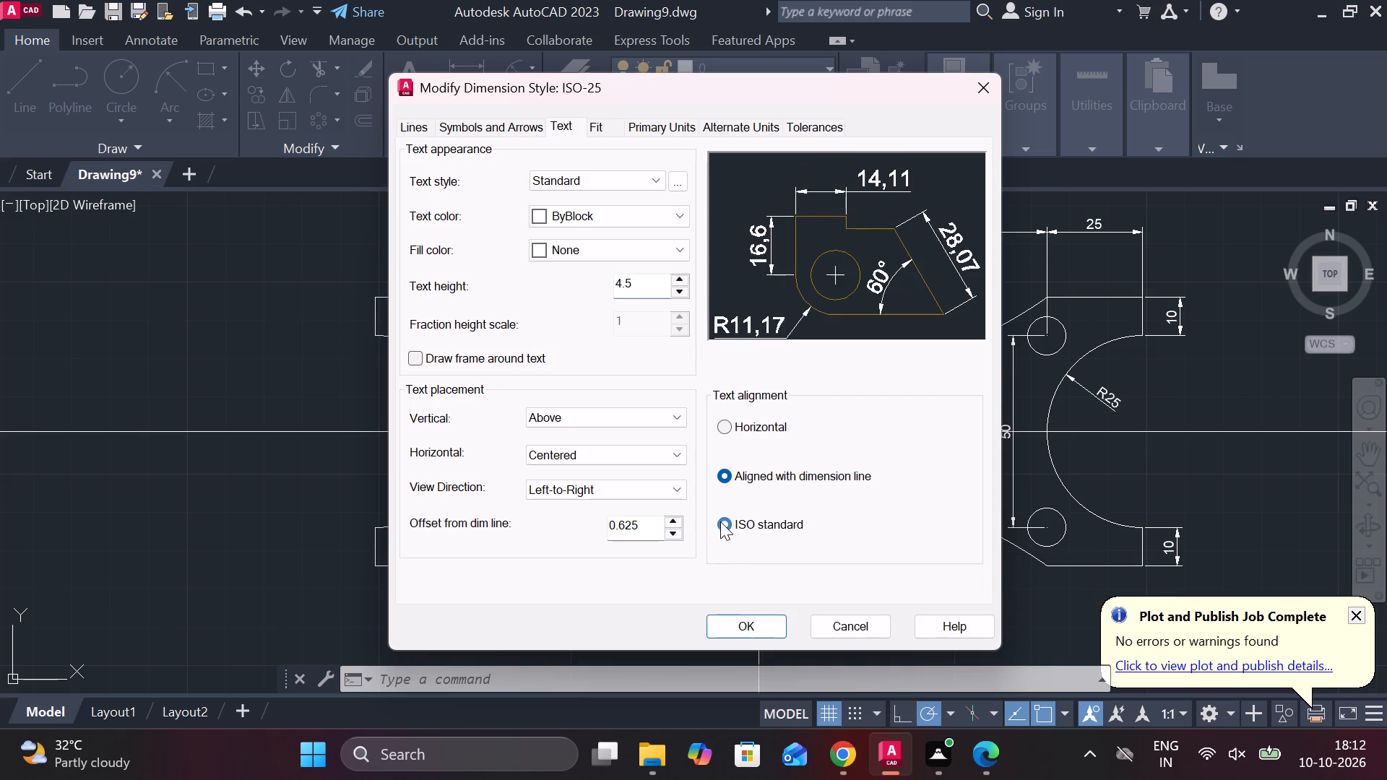
left_click(743, 621)
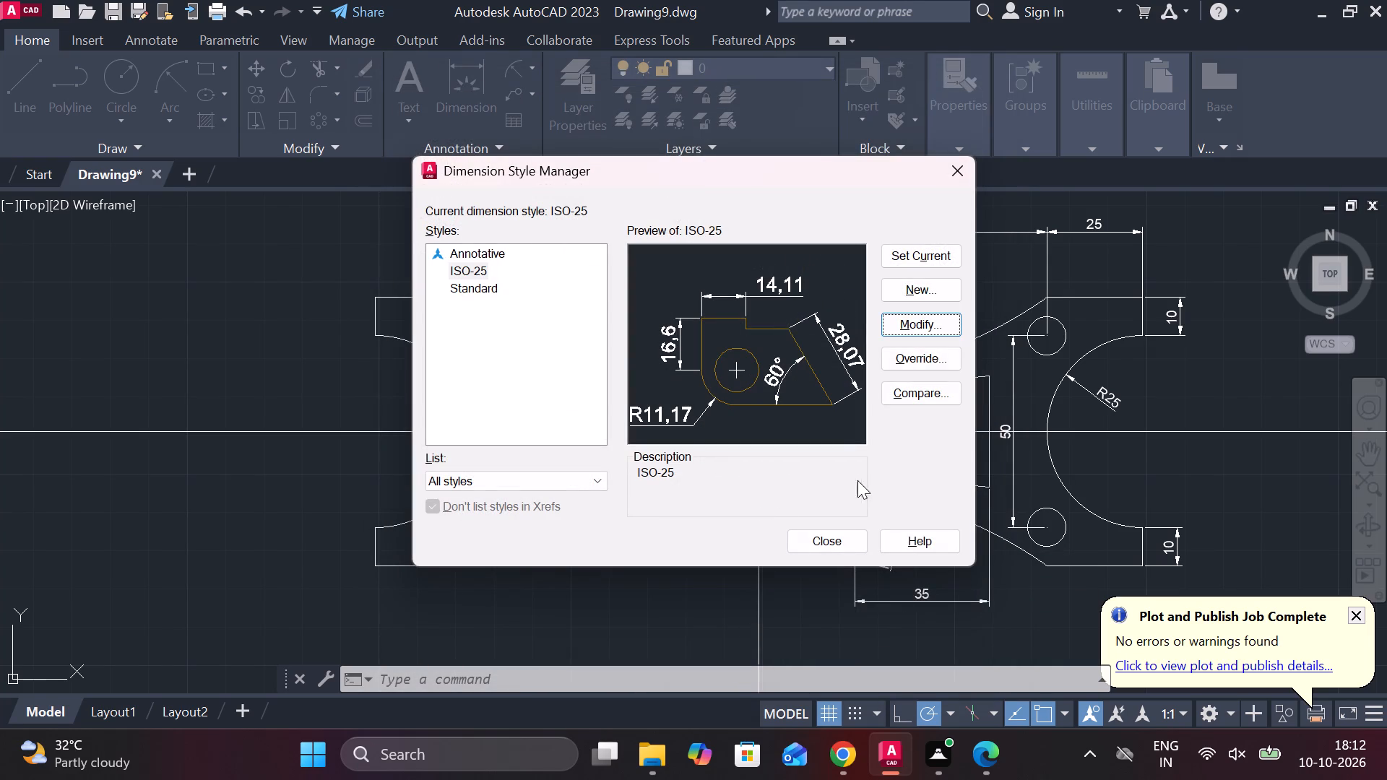
left_click(932, 253)
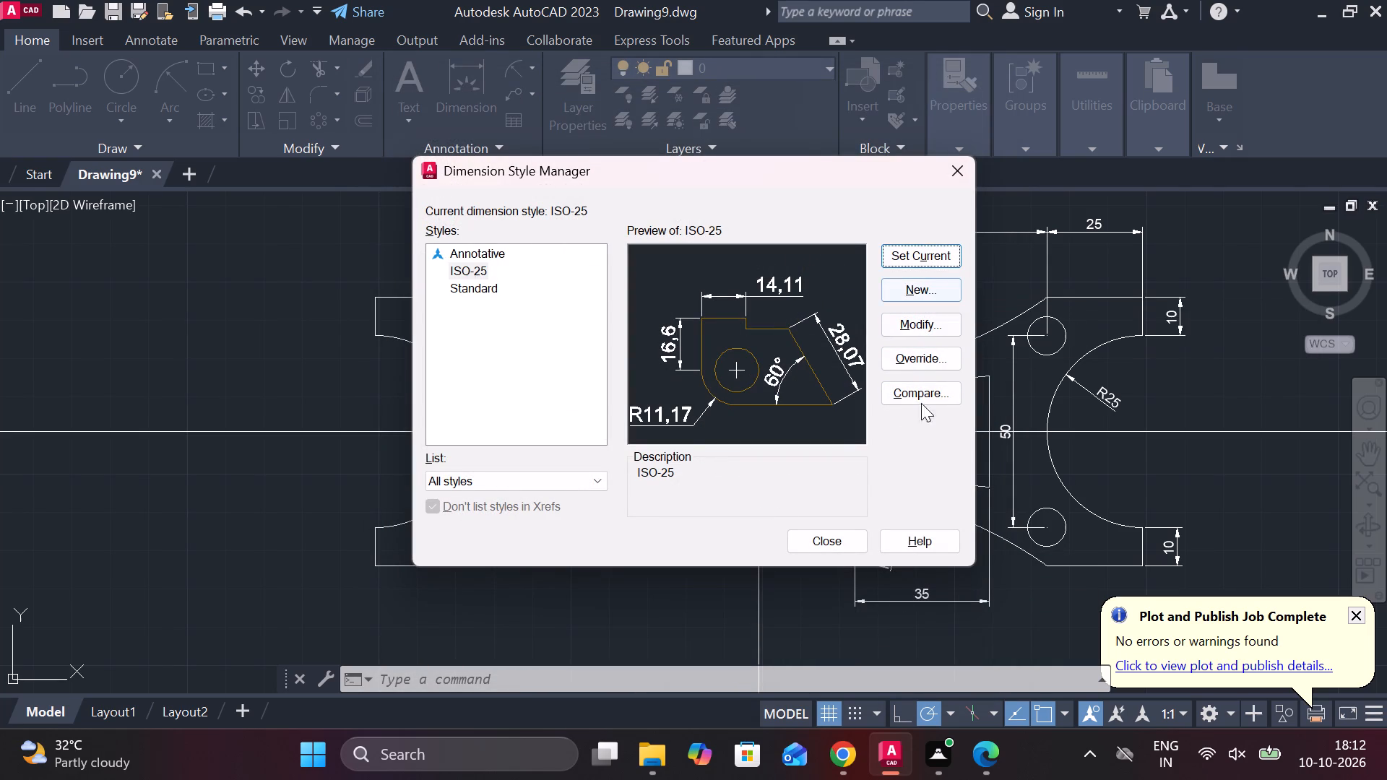
left_click(843, 538)
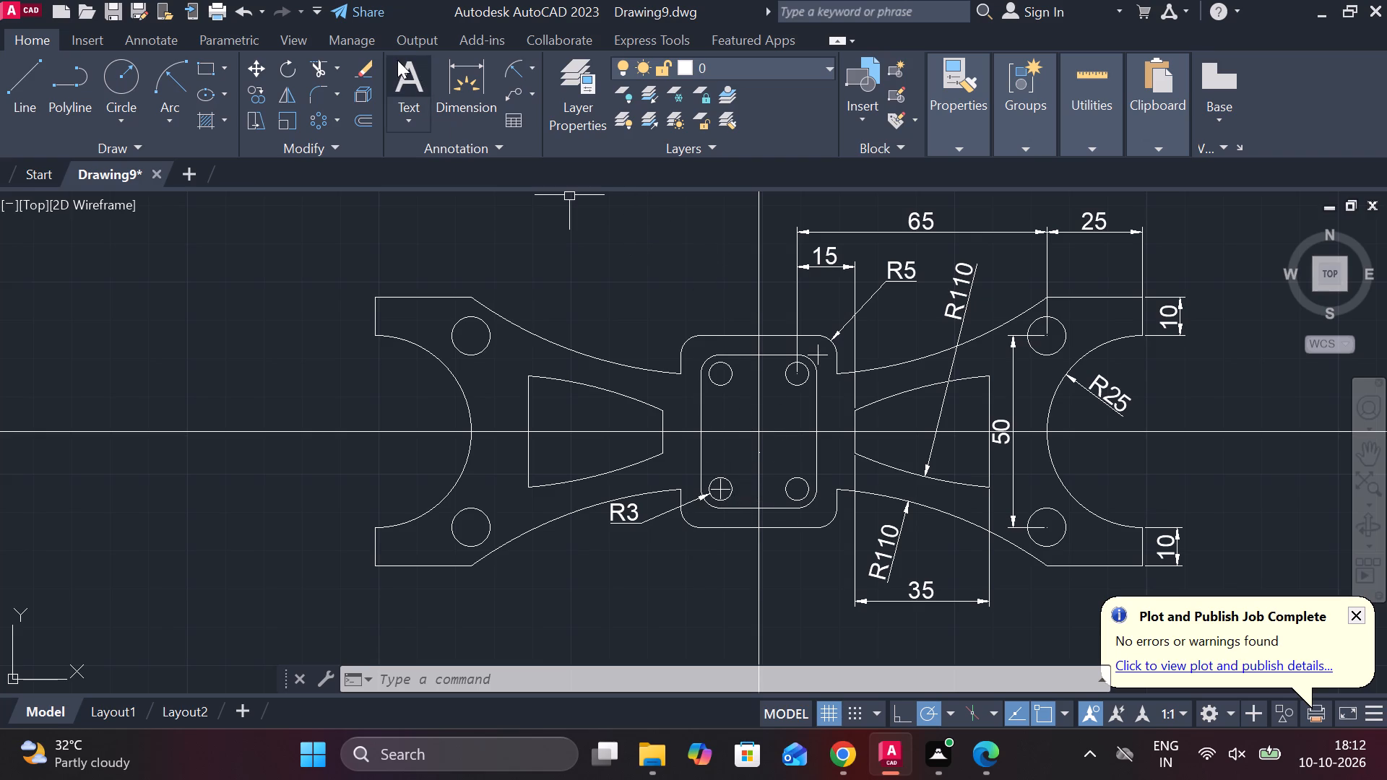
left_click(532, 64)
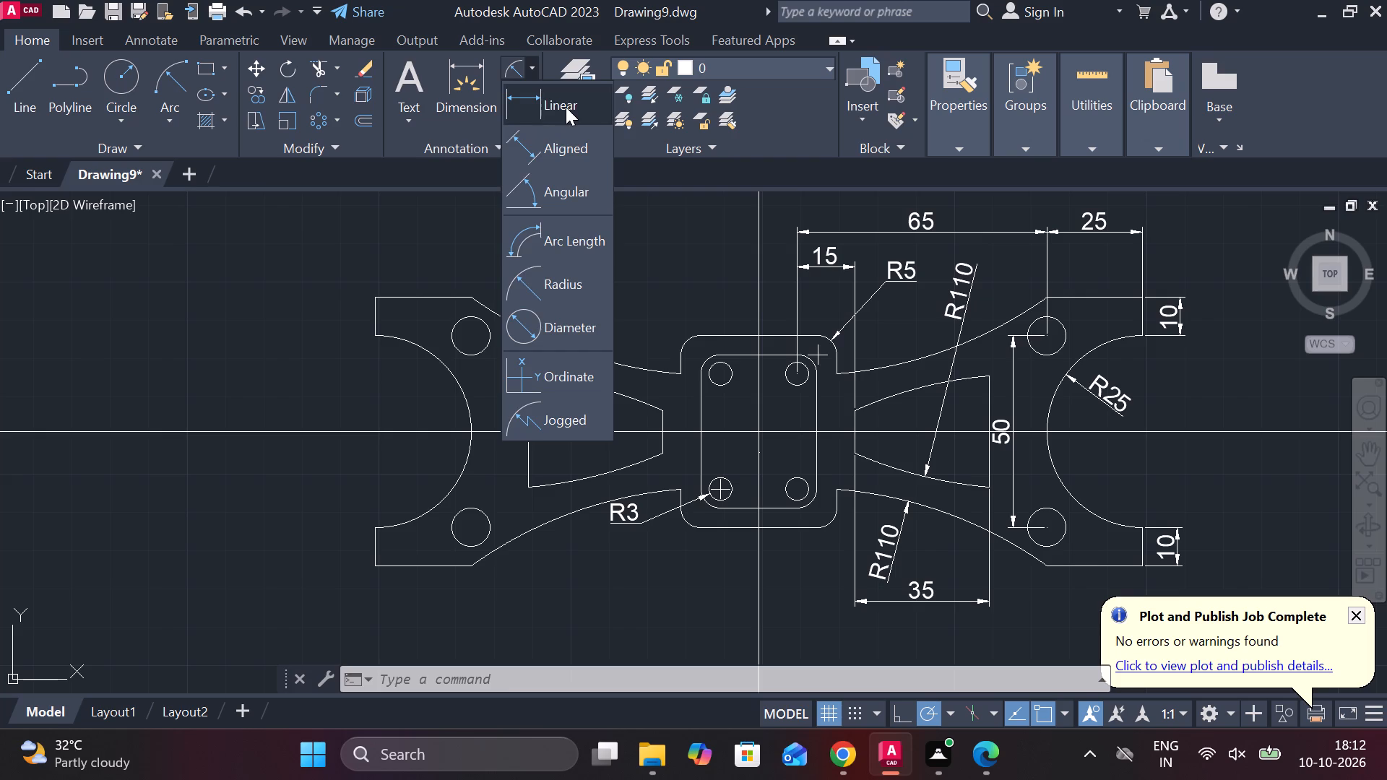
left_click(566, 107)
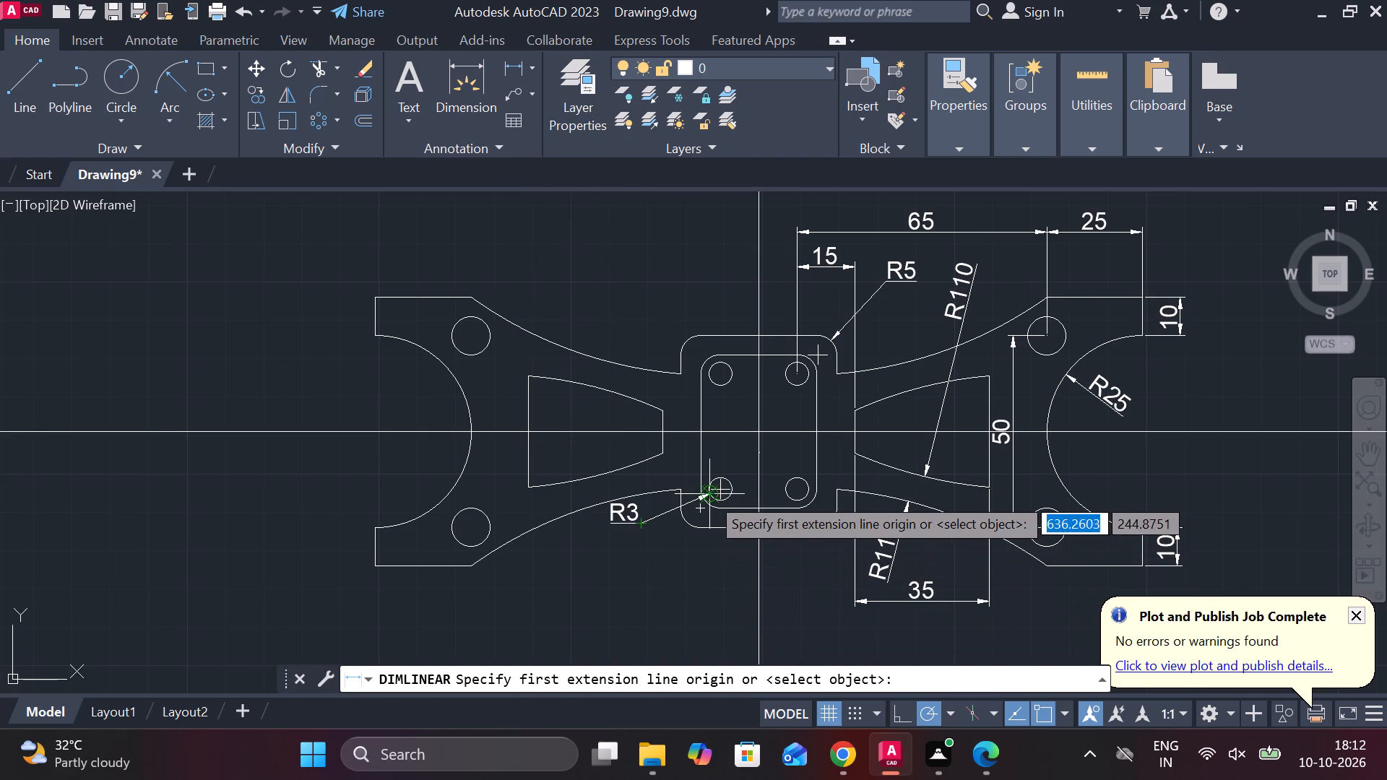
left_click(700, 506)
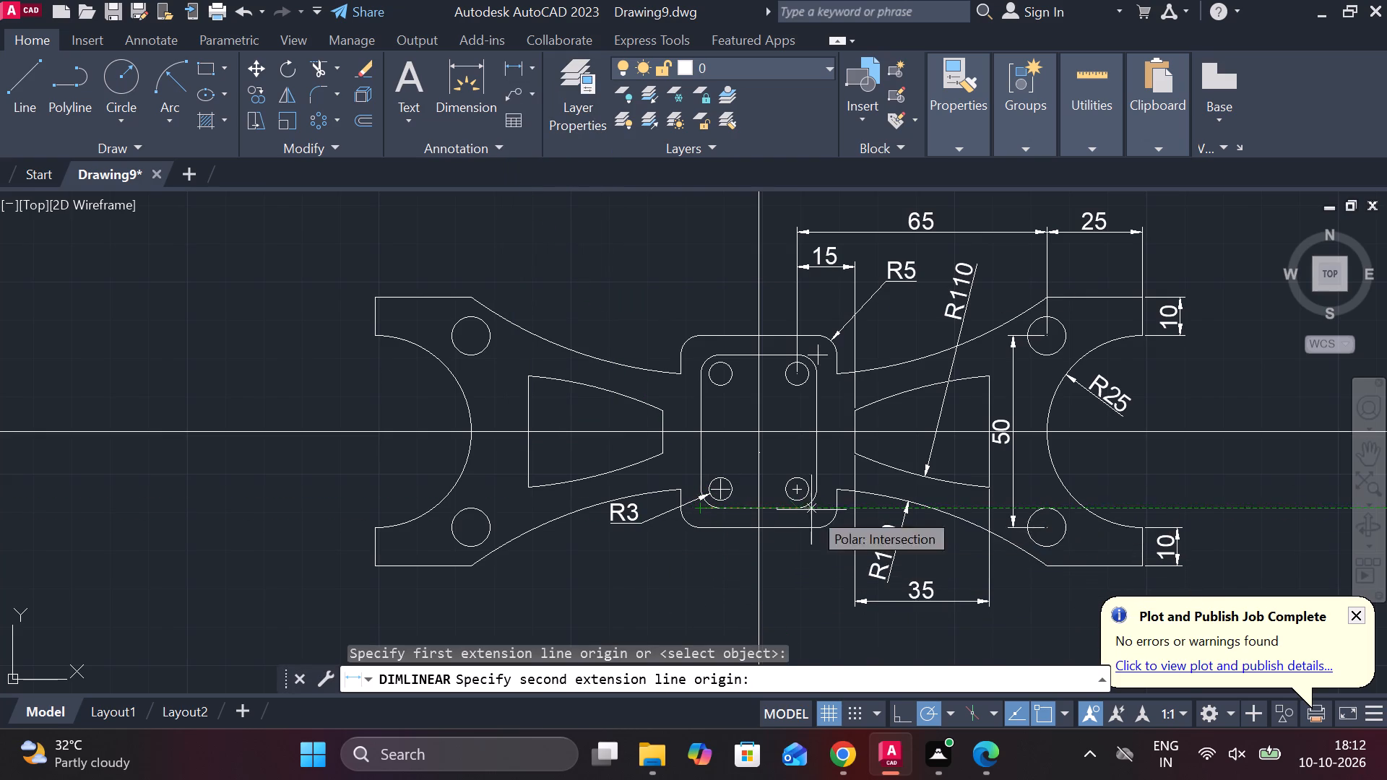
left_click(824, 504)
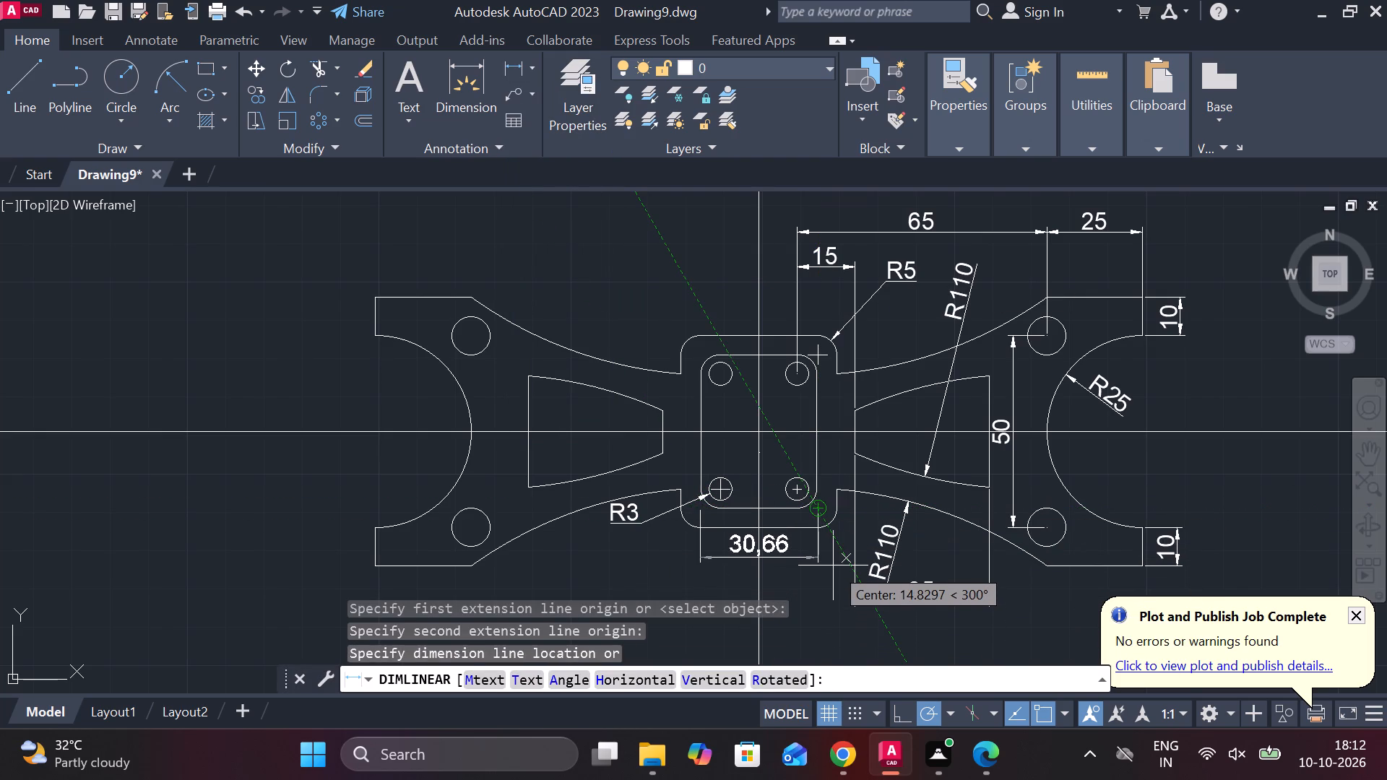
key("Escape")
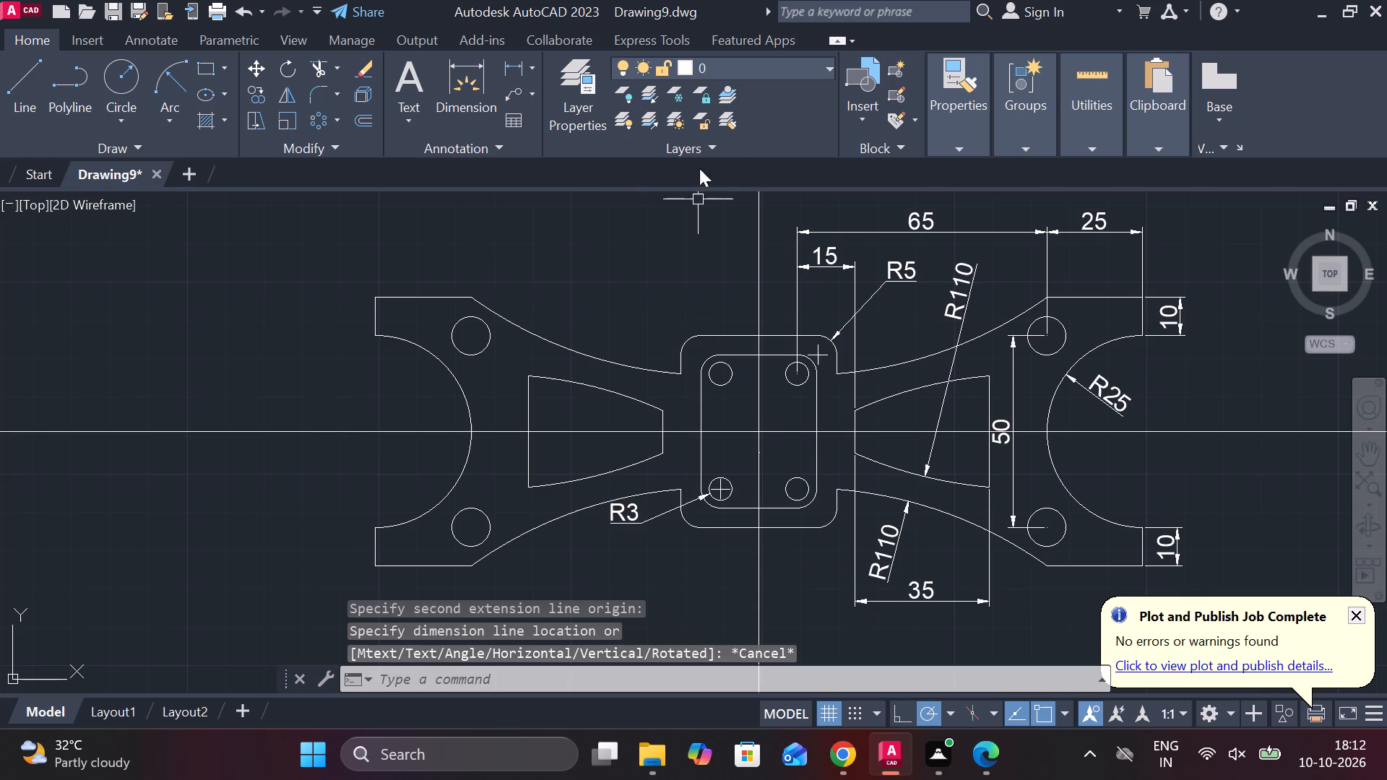
Add a horizontal linear dimension across the outer central block's width, placed just below the block.
left_click(532, 64)
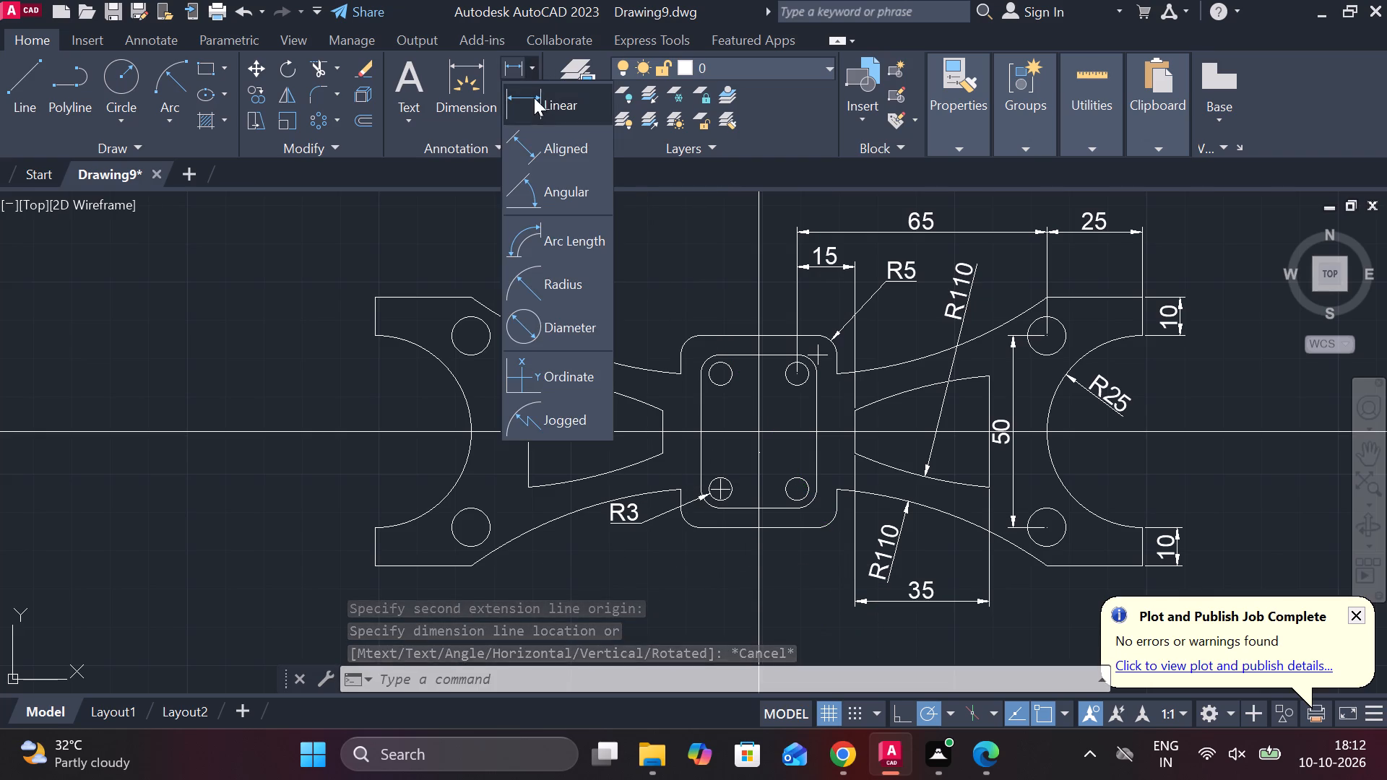
left_click(549, 105)
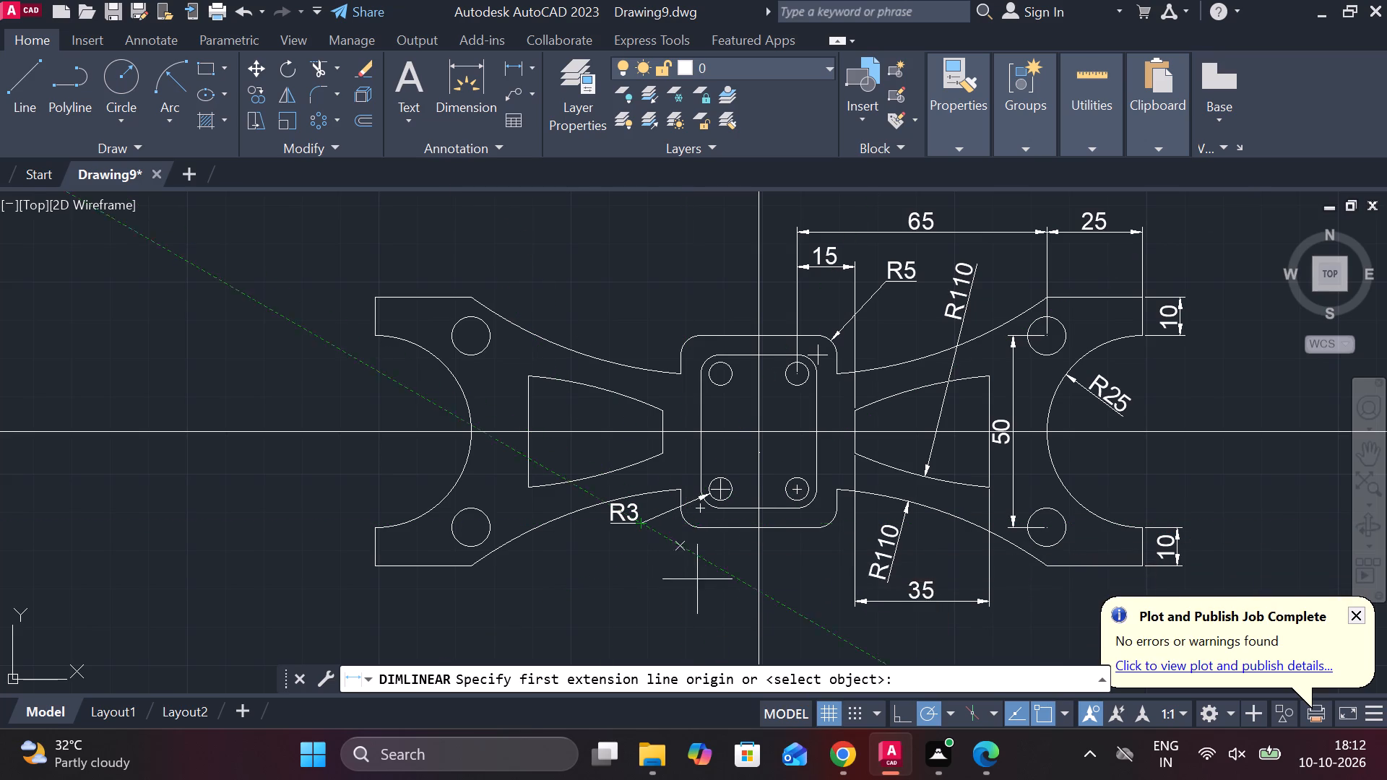
left_click(680, 501)
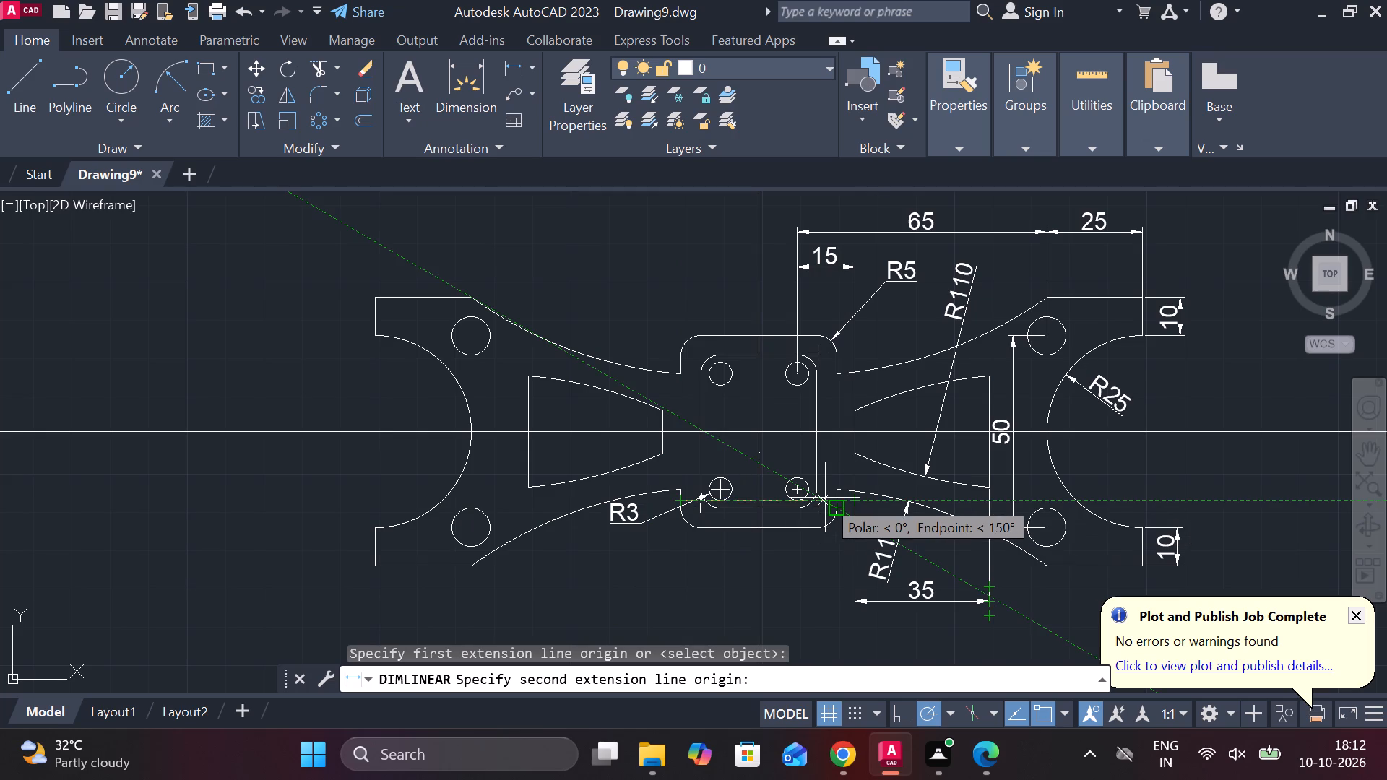
left_click(836, 508)
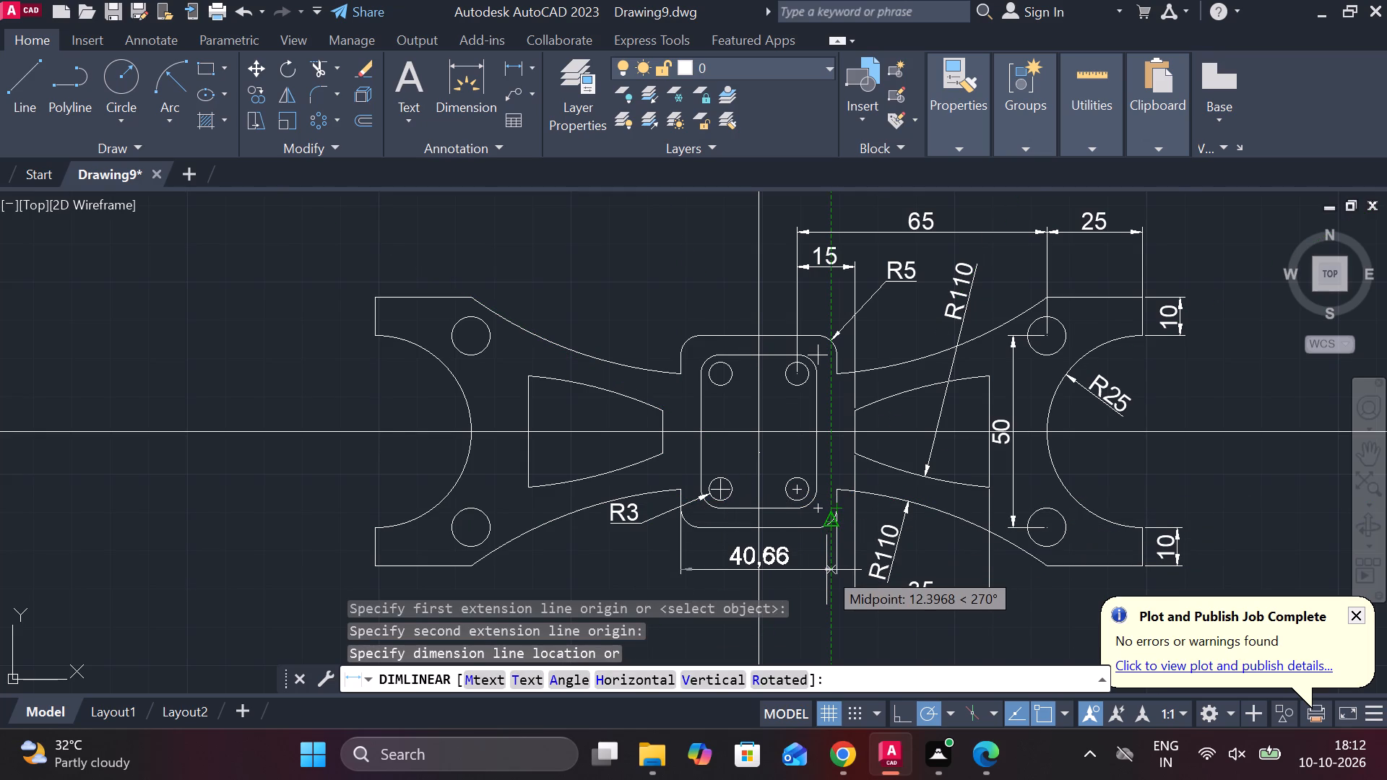
scroll(826, 570, "up", 1)
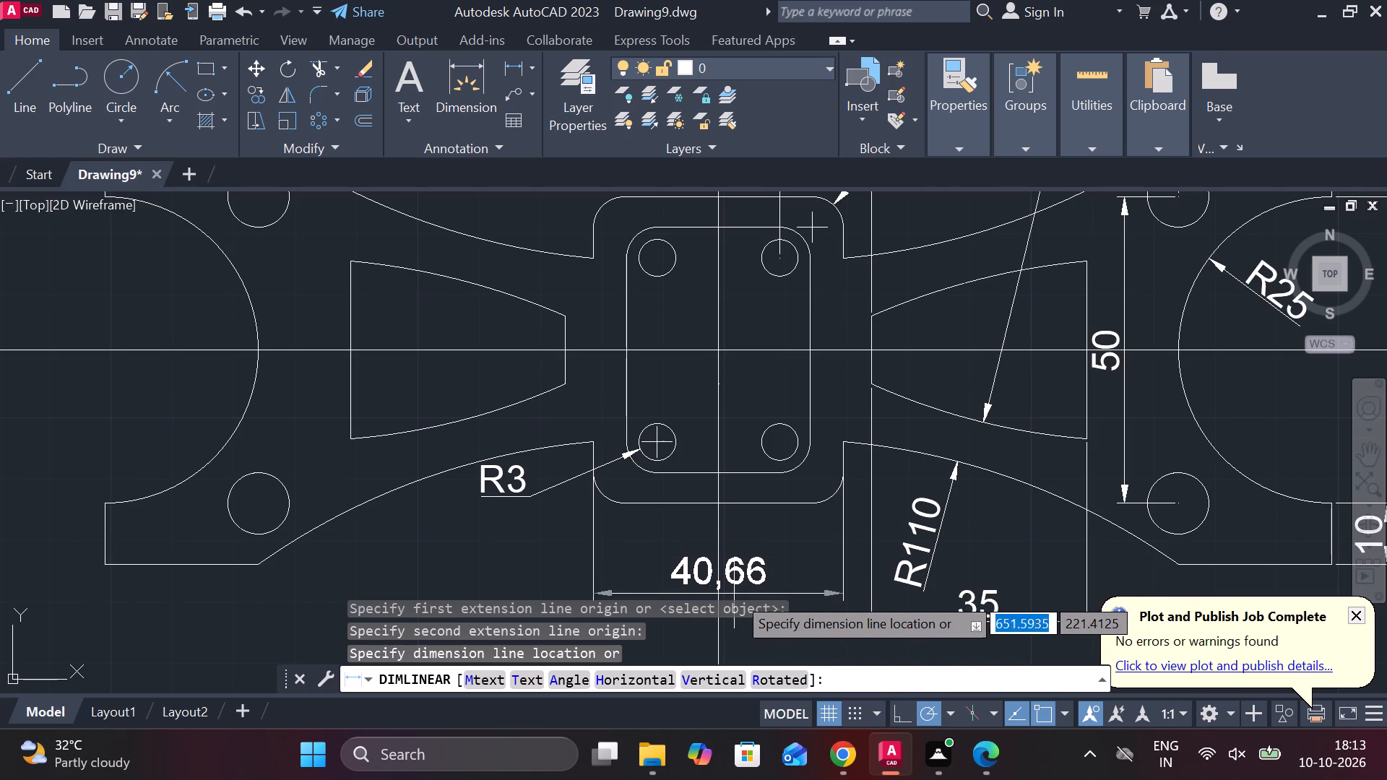
left_click(769, 576)
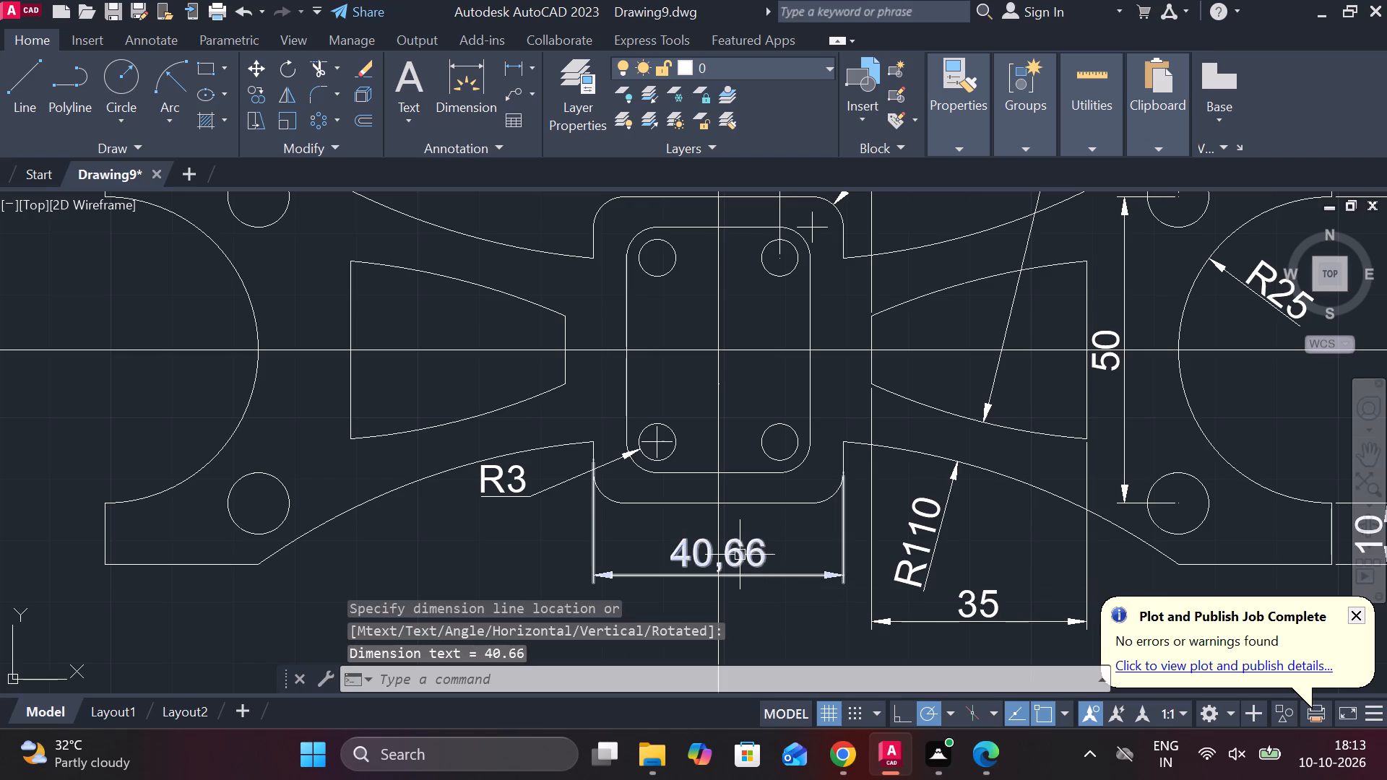
Modify the ISO-25 dimension style to a linear precision of 0 and set it as the current style.
key("d")
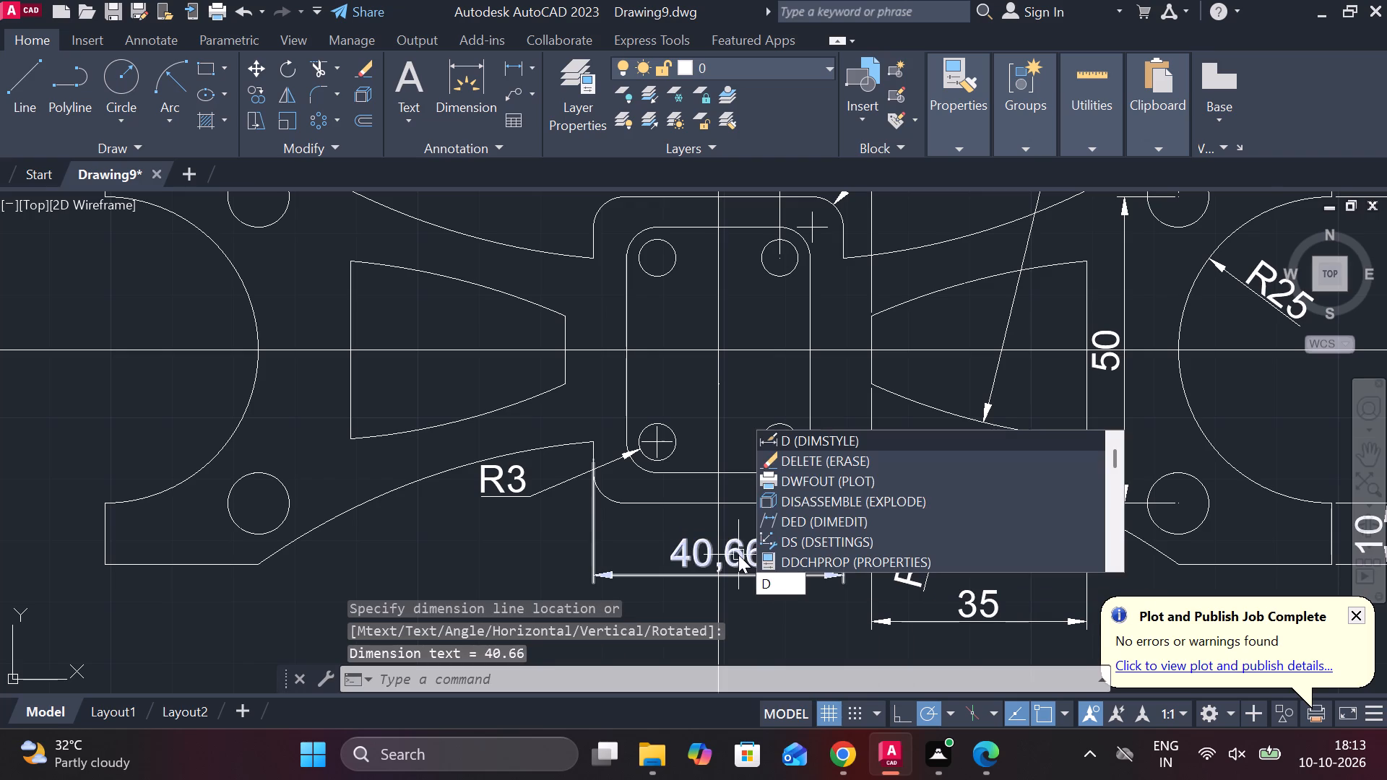
key("Return")
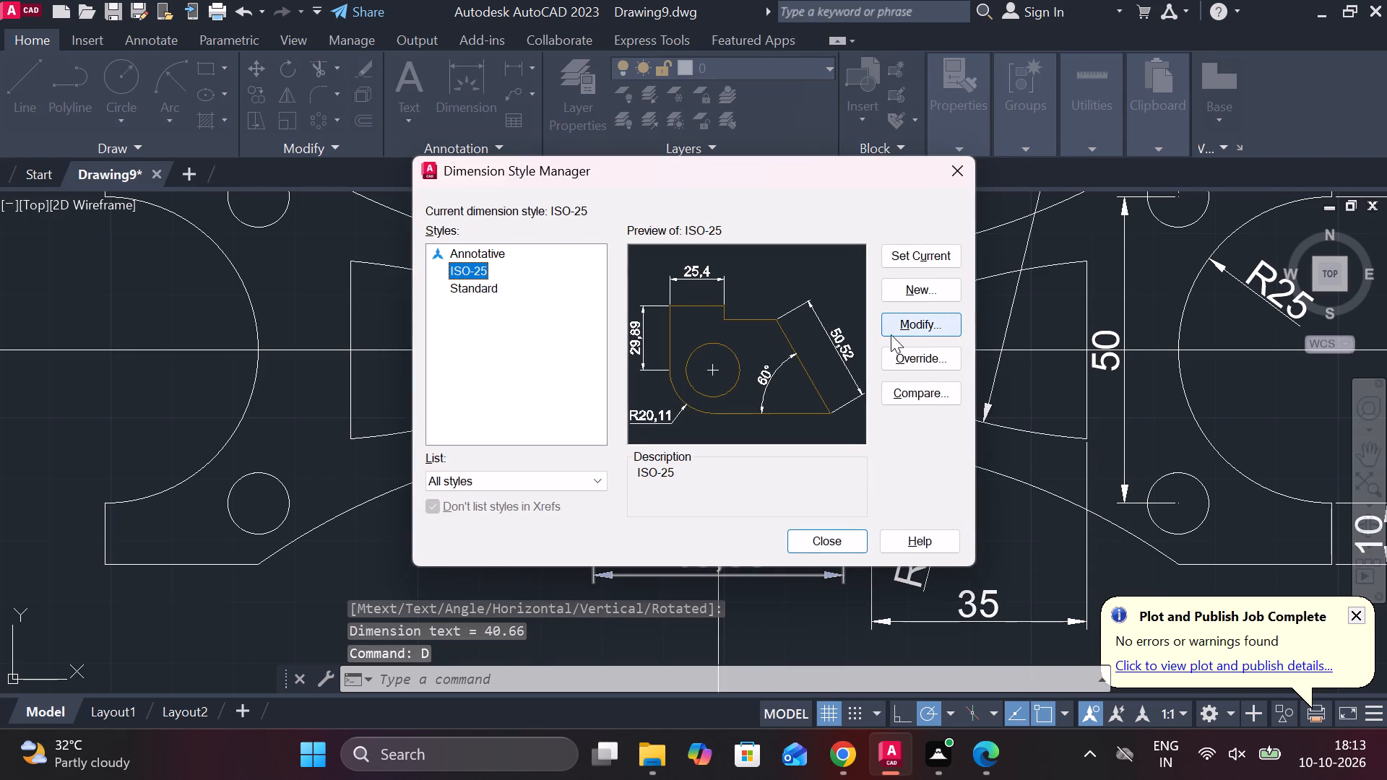
left_click(920, 324)
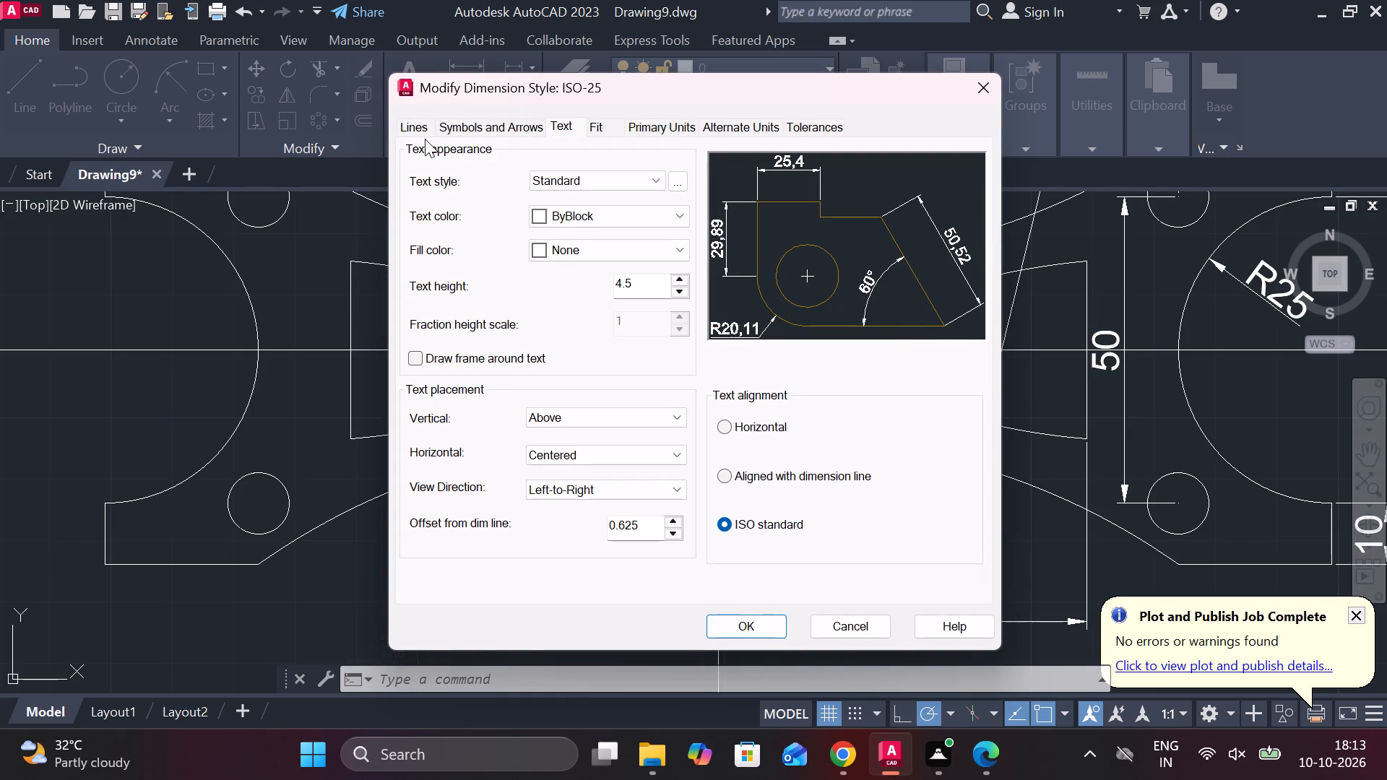
left_click(665, 128)
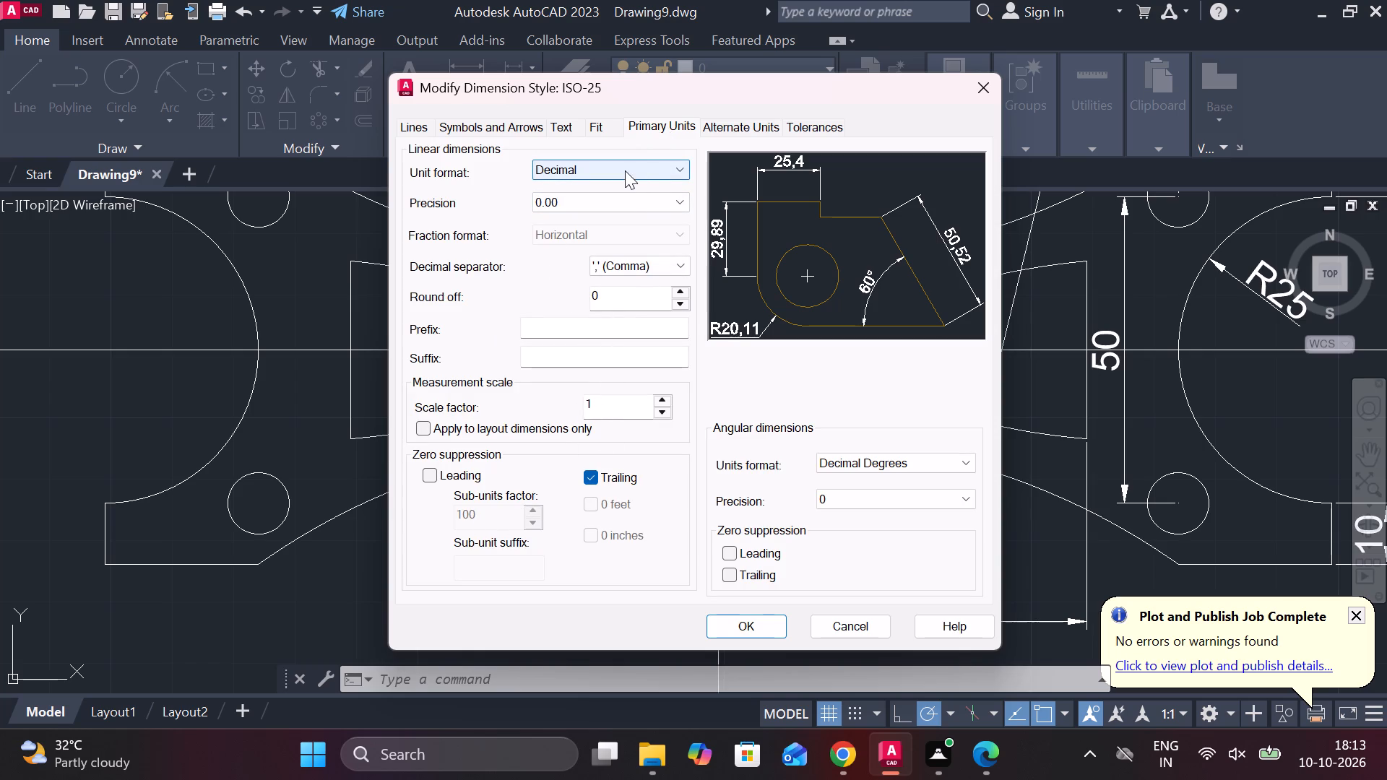
left_click(618, 210)
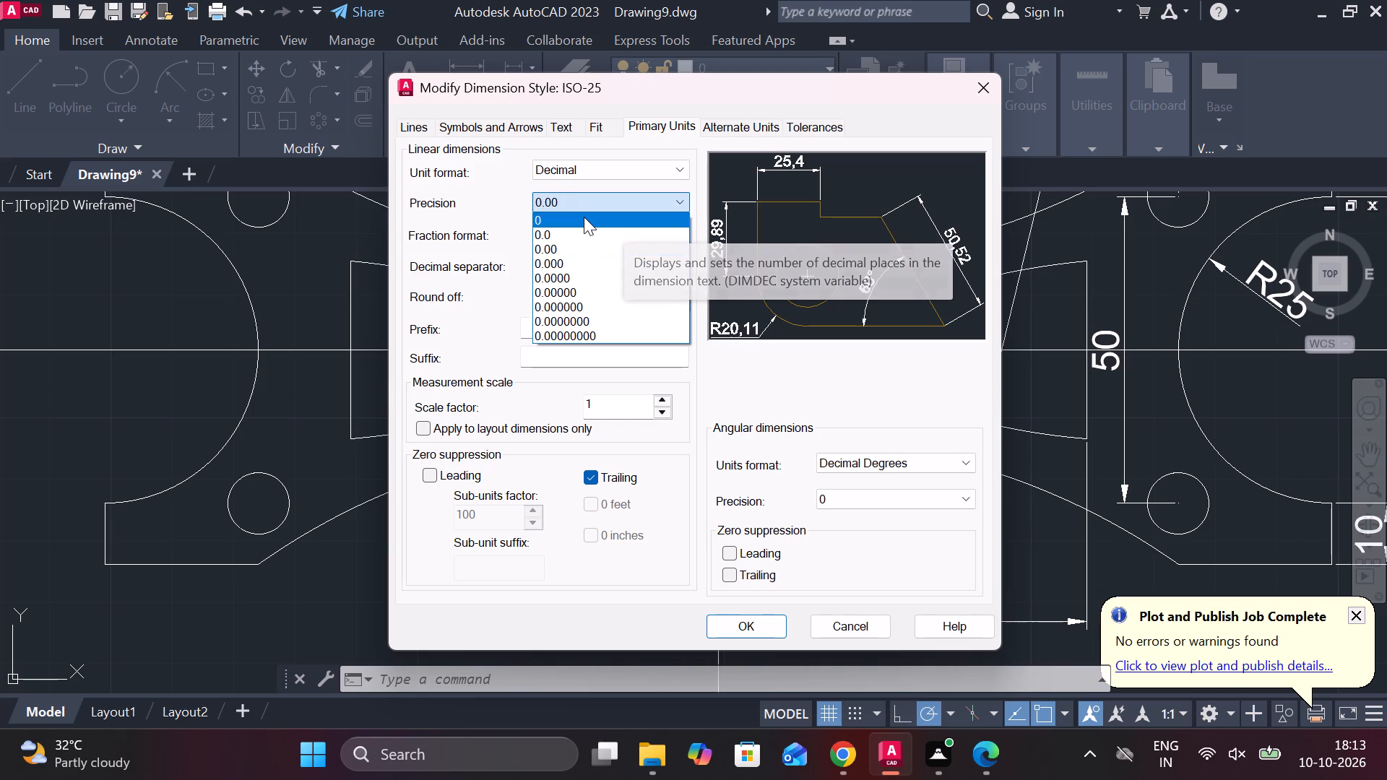
left_click(584, 217)
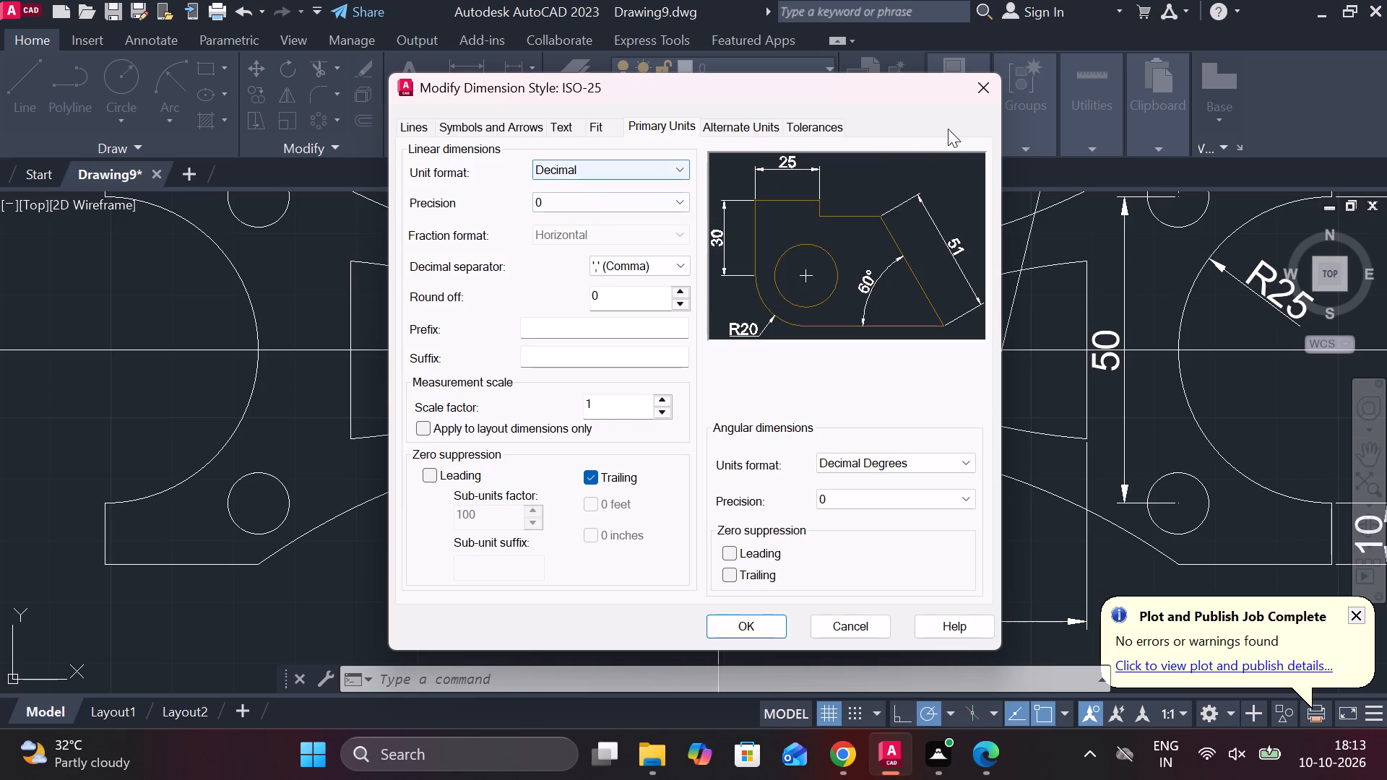
left_click(739, 632)
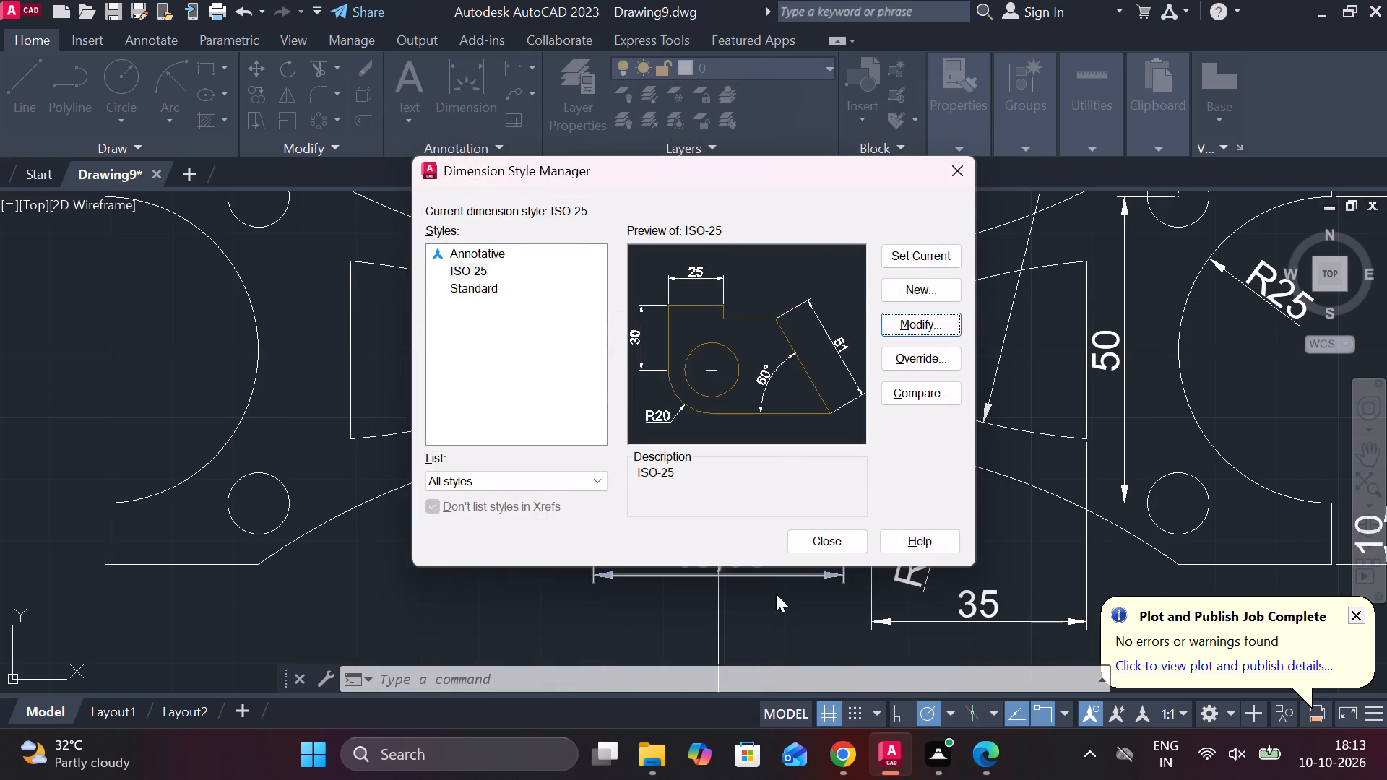
left_click(920, 248)
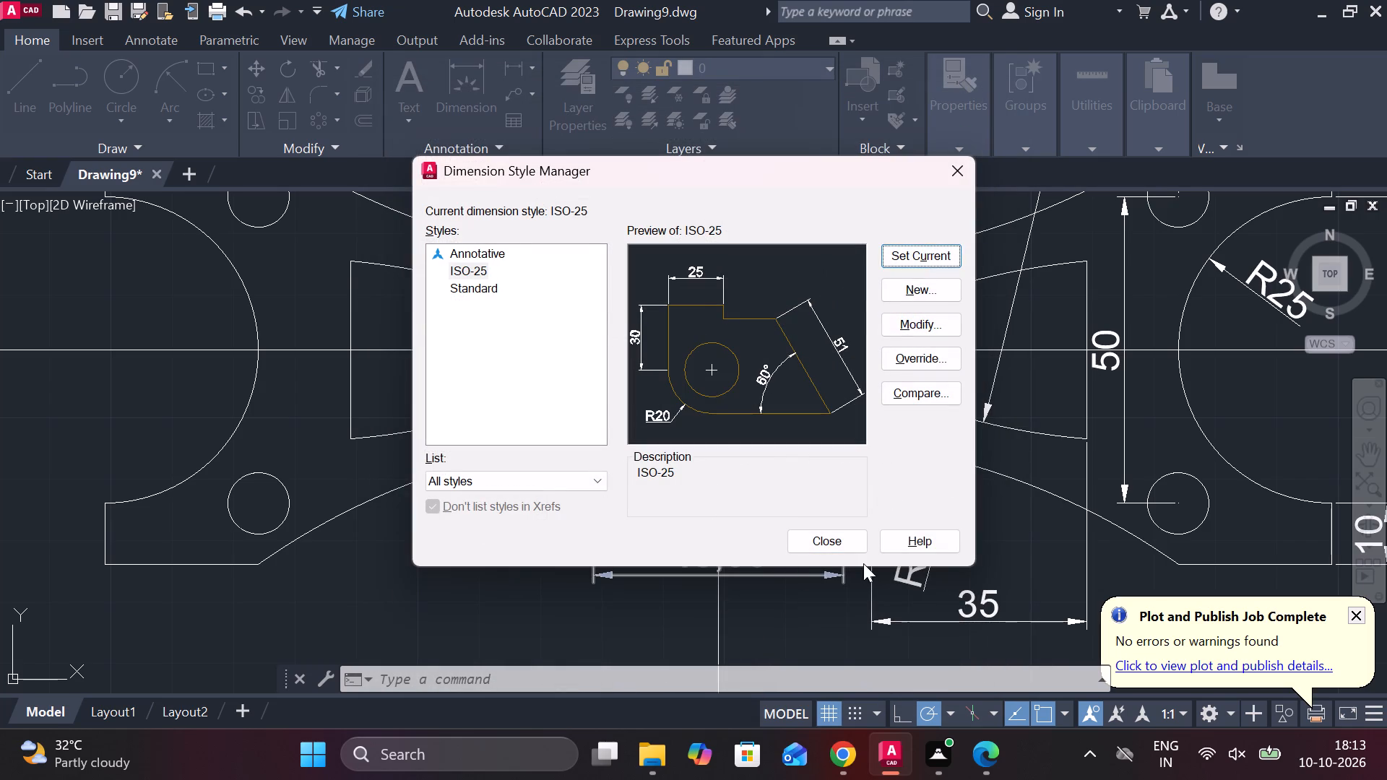
left_click(837, 538)
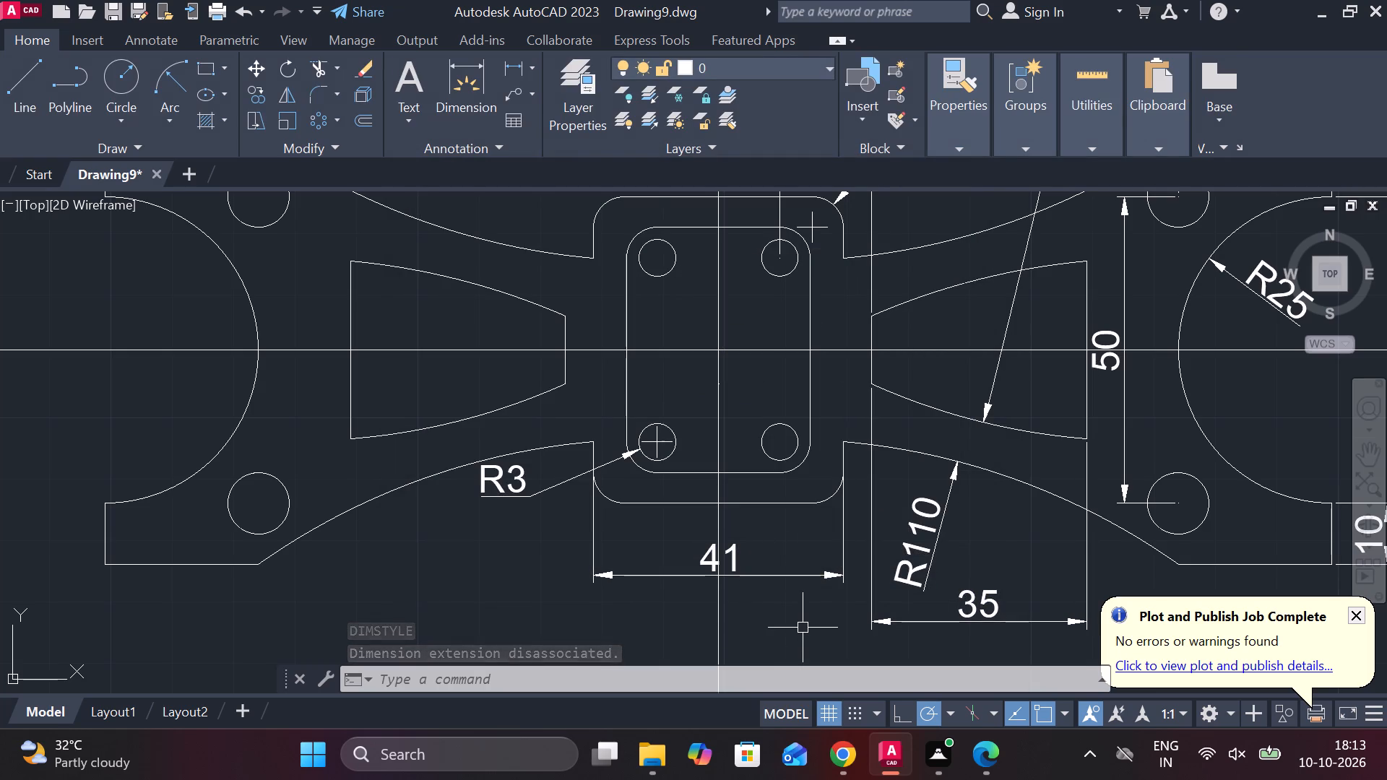
Override the text of the outer central block's width dimension with 40.
double_click(721, 558)
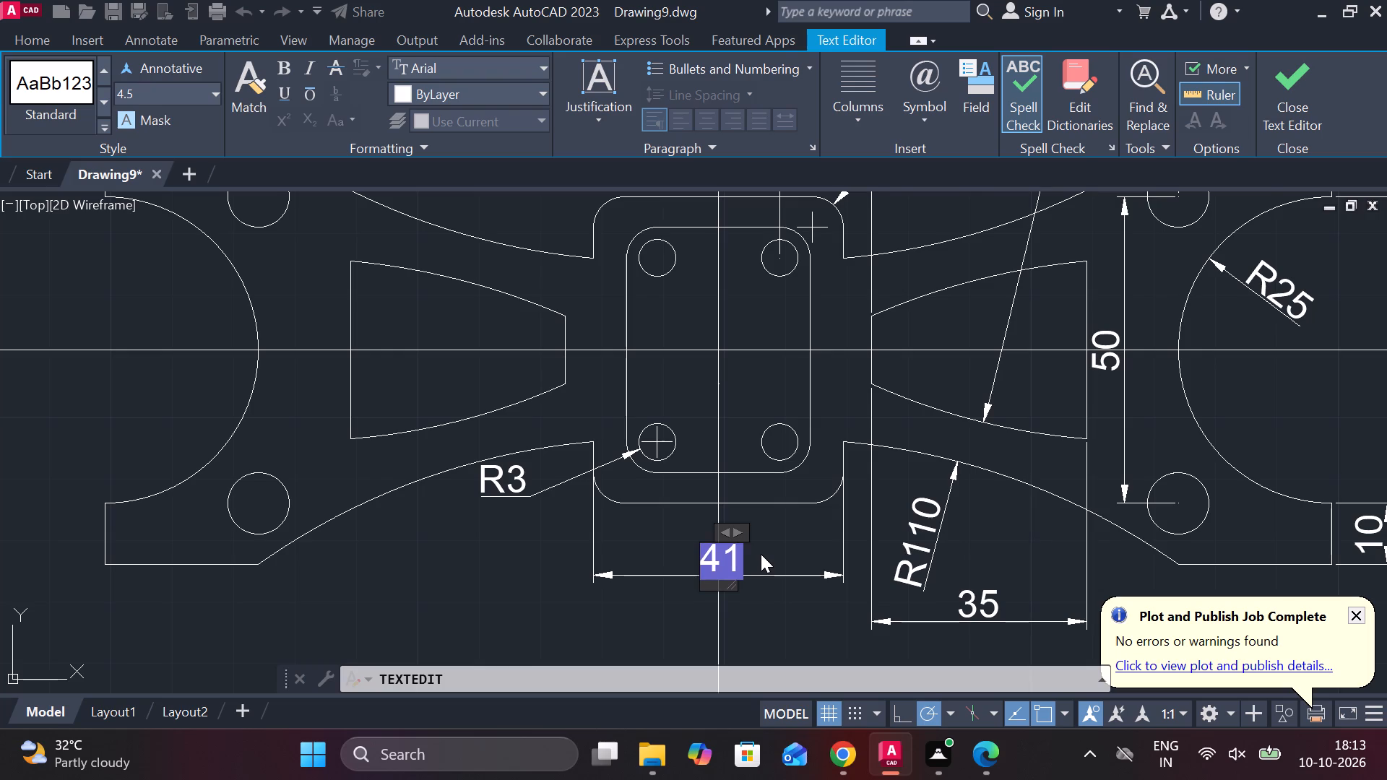
key("Right")
key("Right")
key("BackSpace")
key("BackSpace")
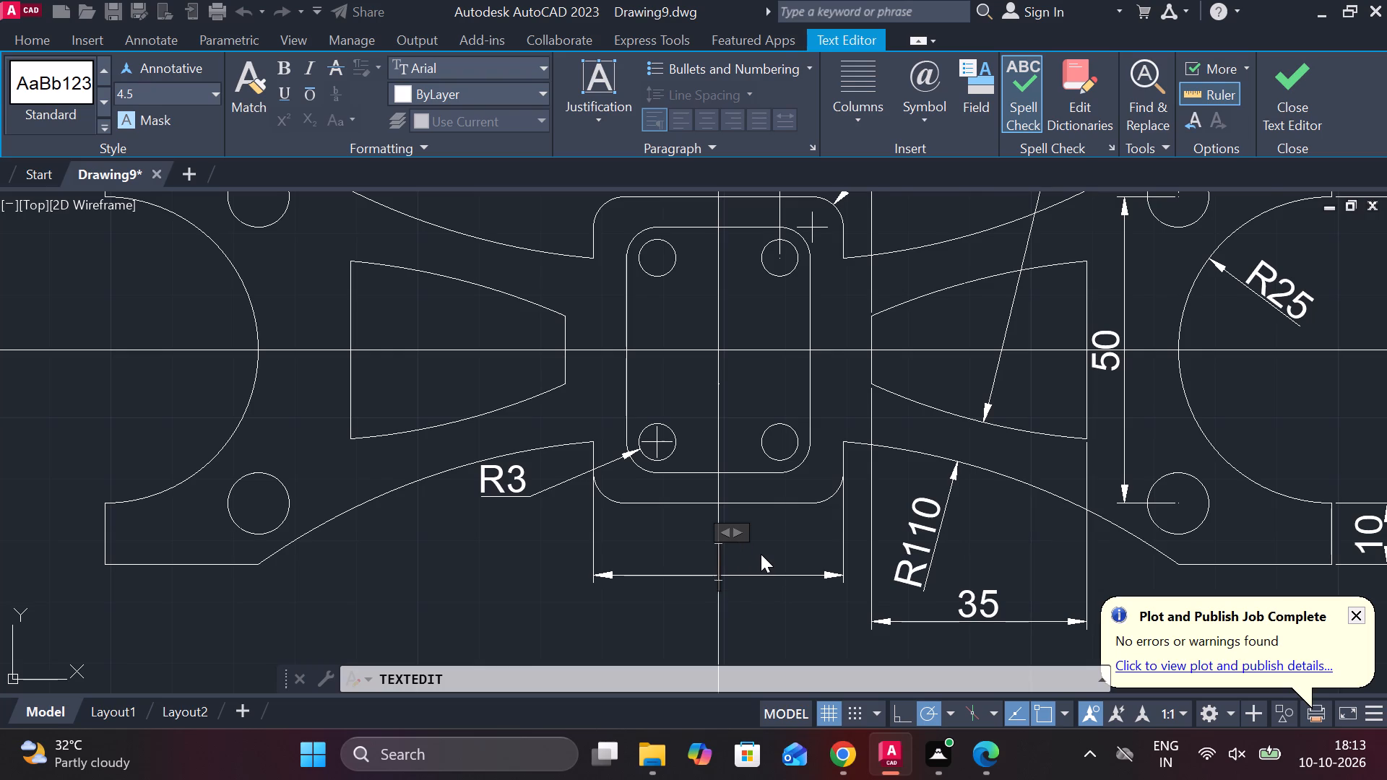
key("4")
key("0")
key("Return")
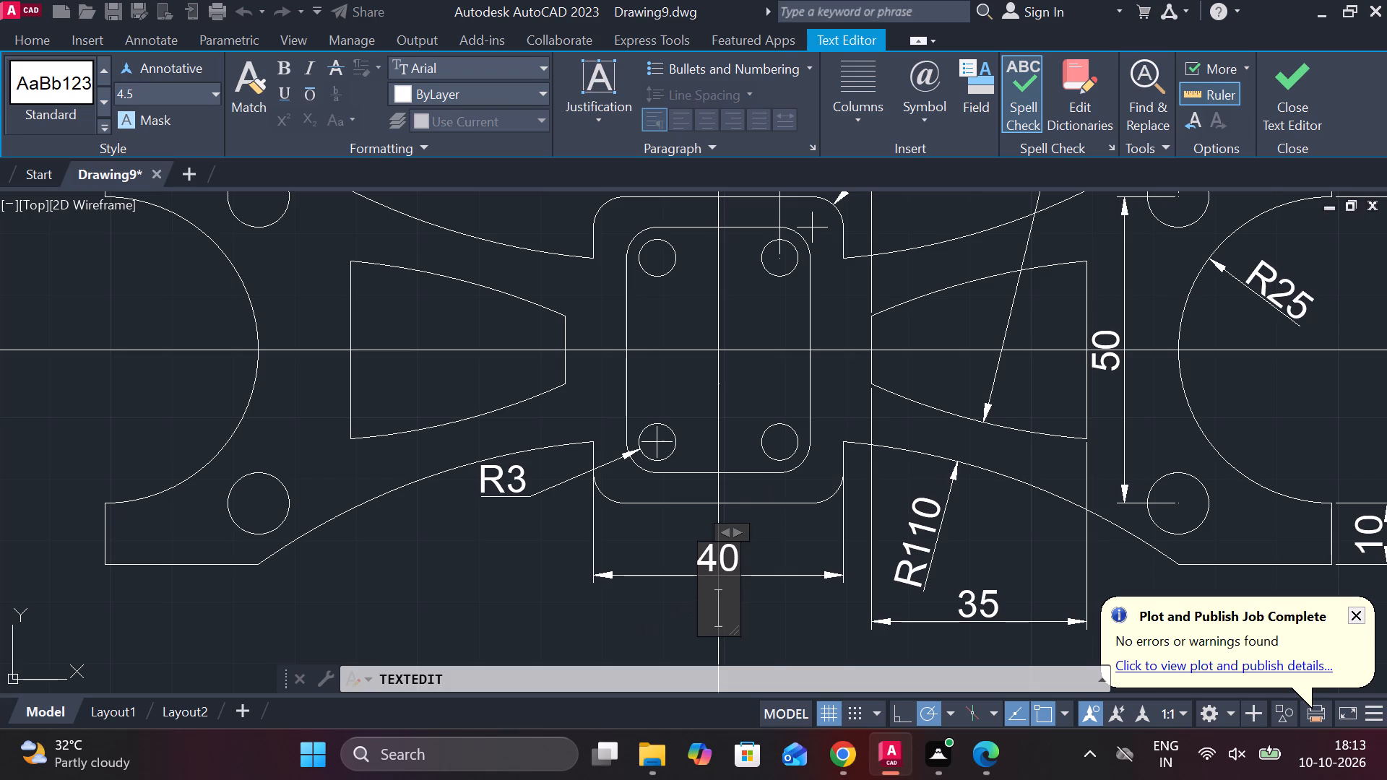
left_click(623, 396)
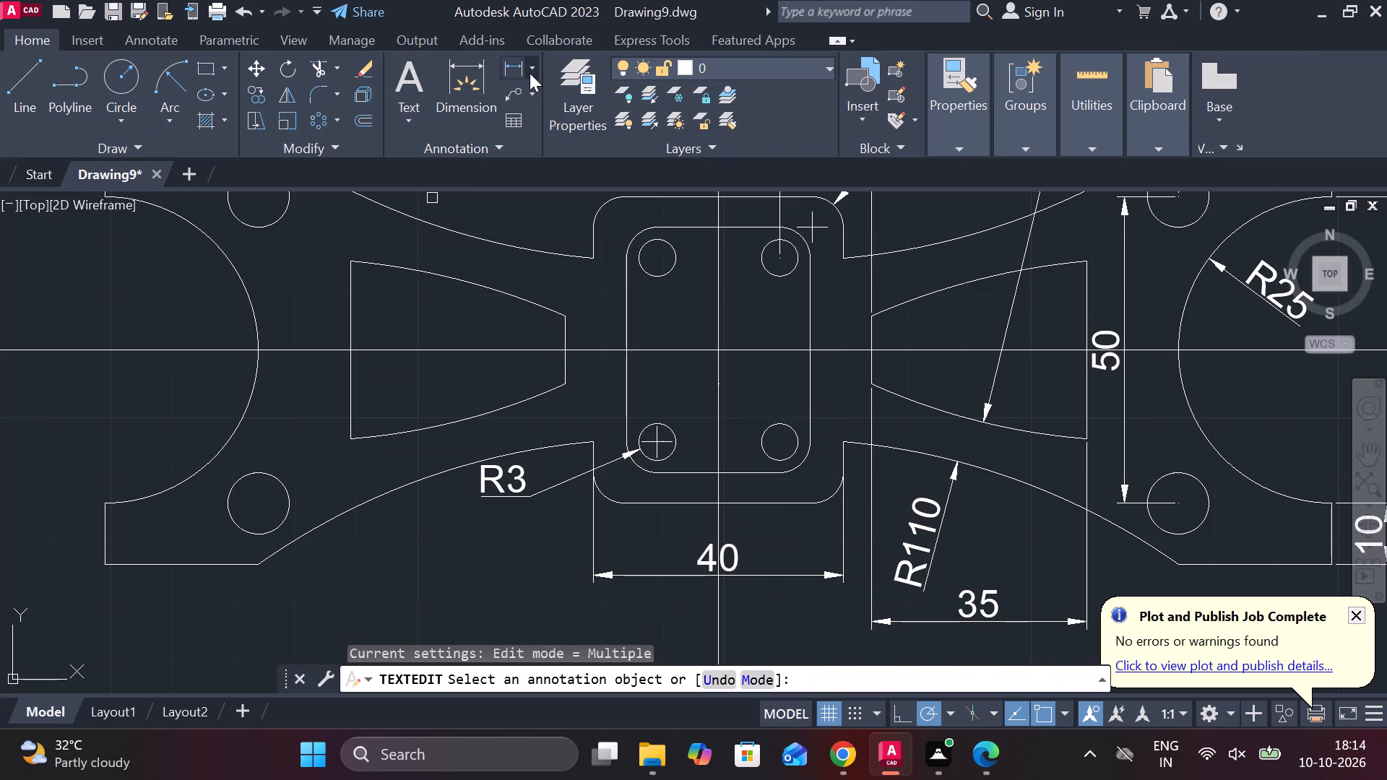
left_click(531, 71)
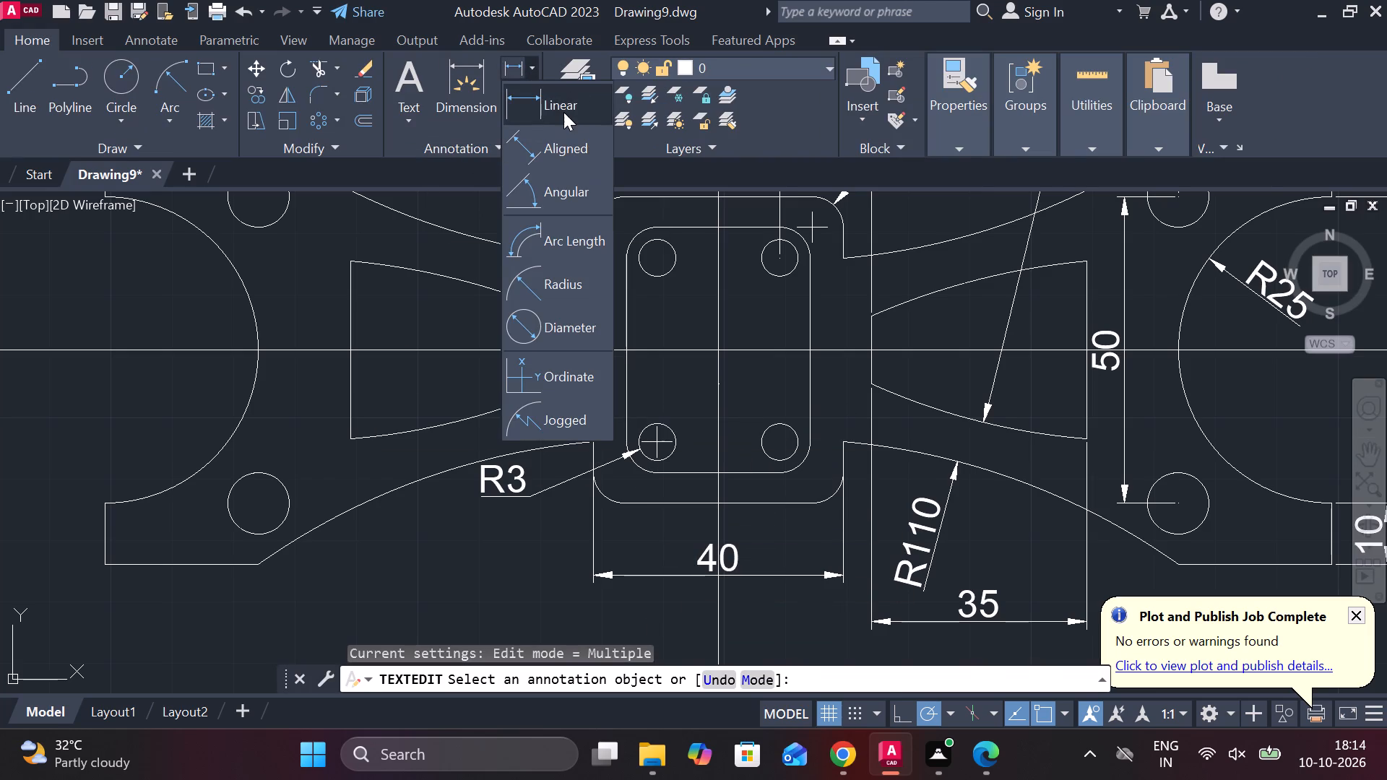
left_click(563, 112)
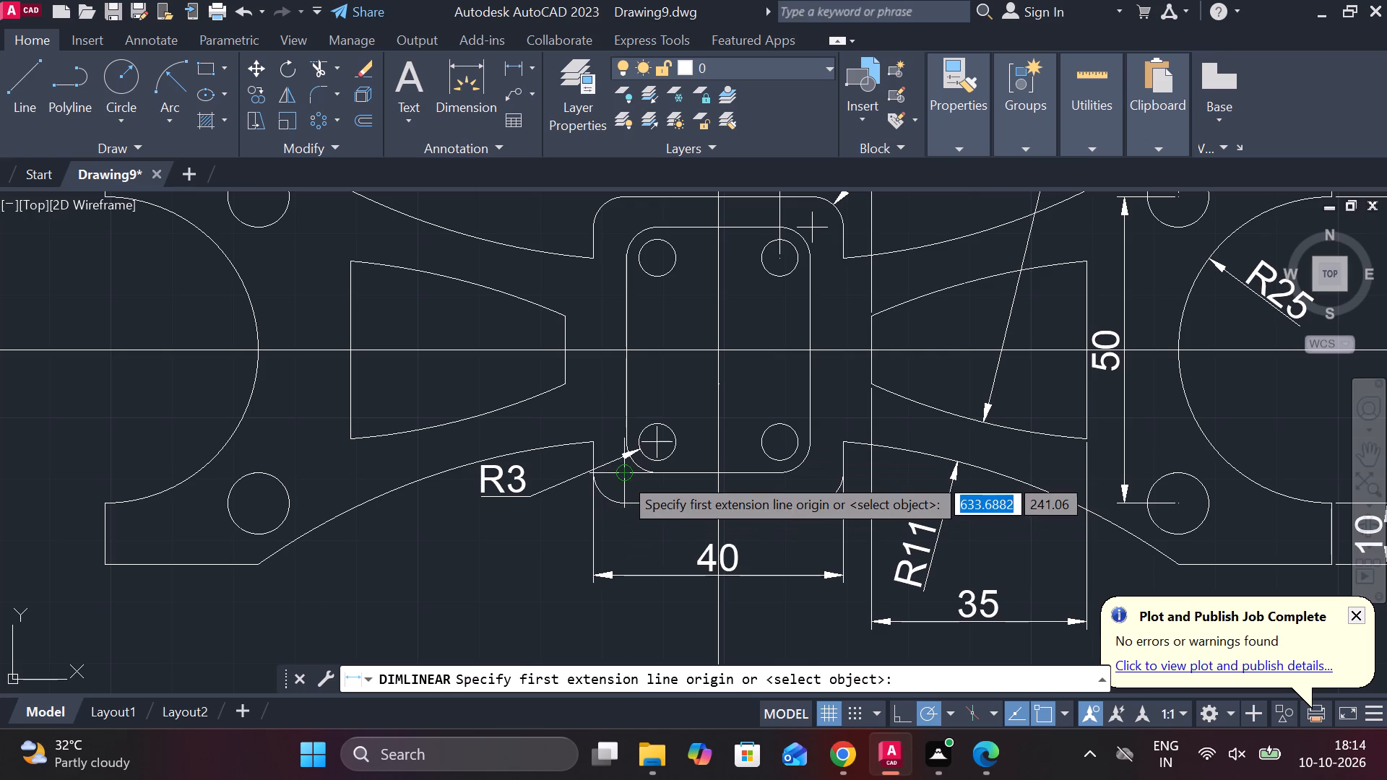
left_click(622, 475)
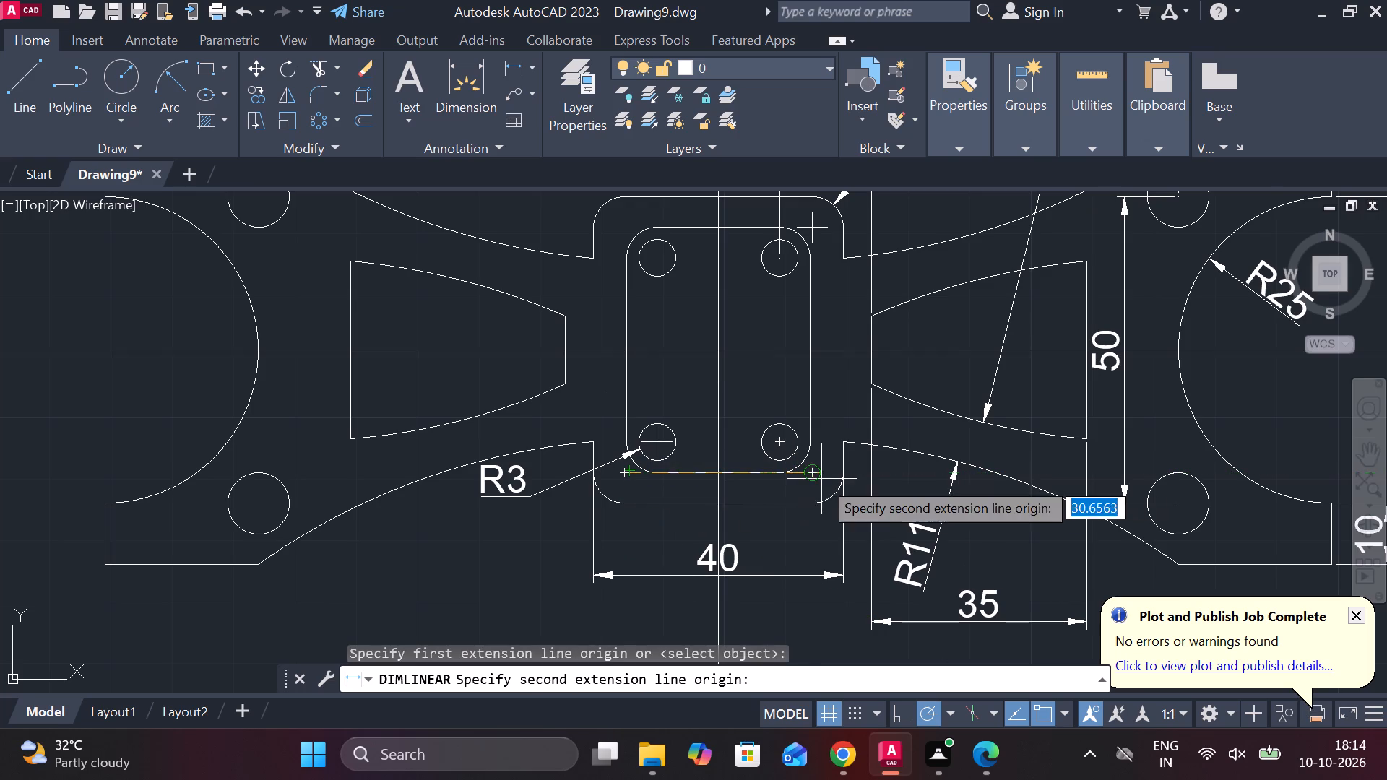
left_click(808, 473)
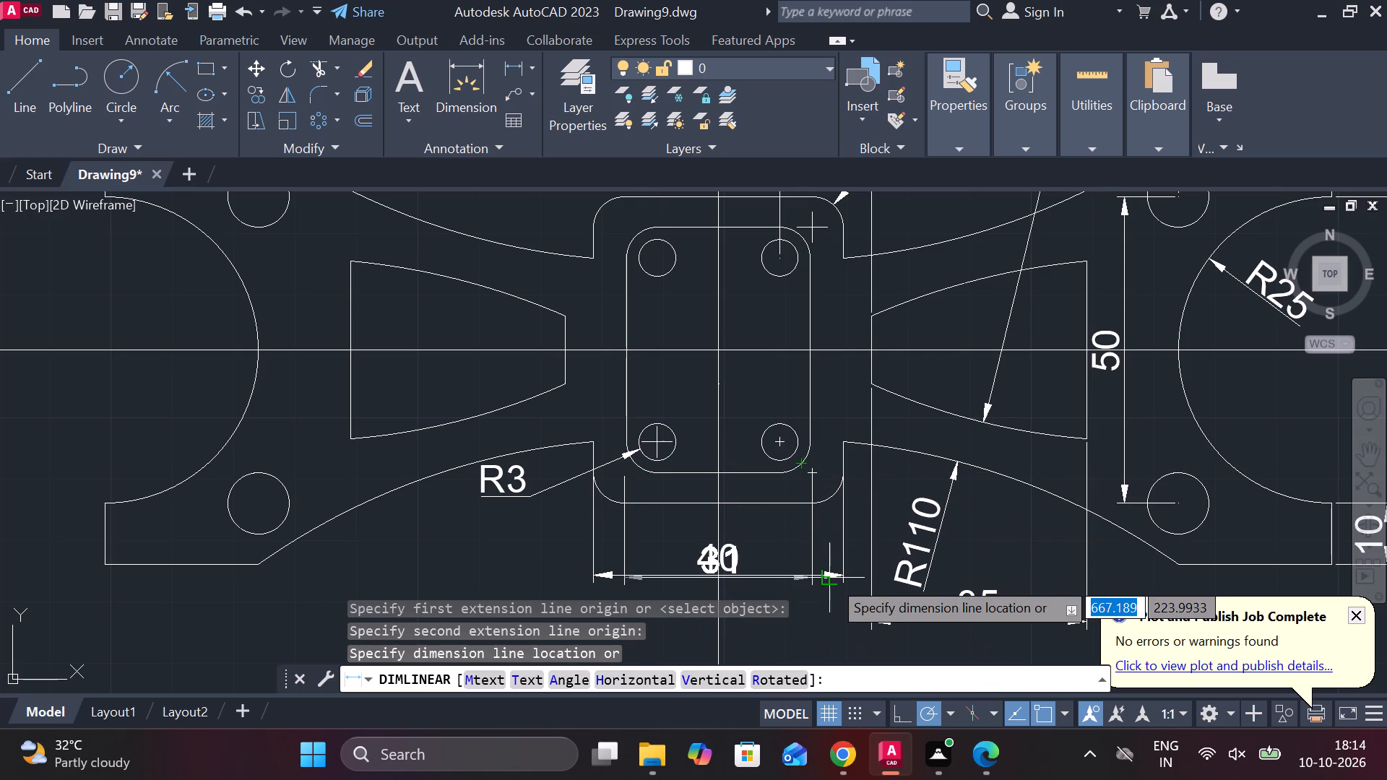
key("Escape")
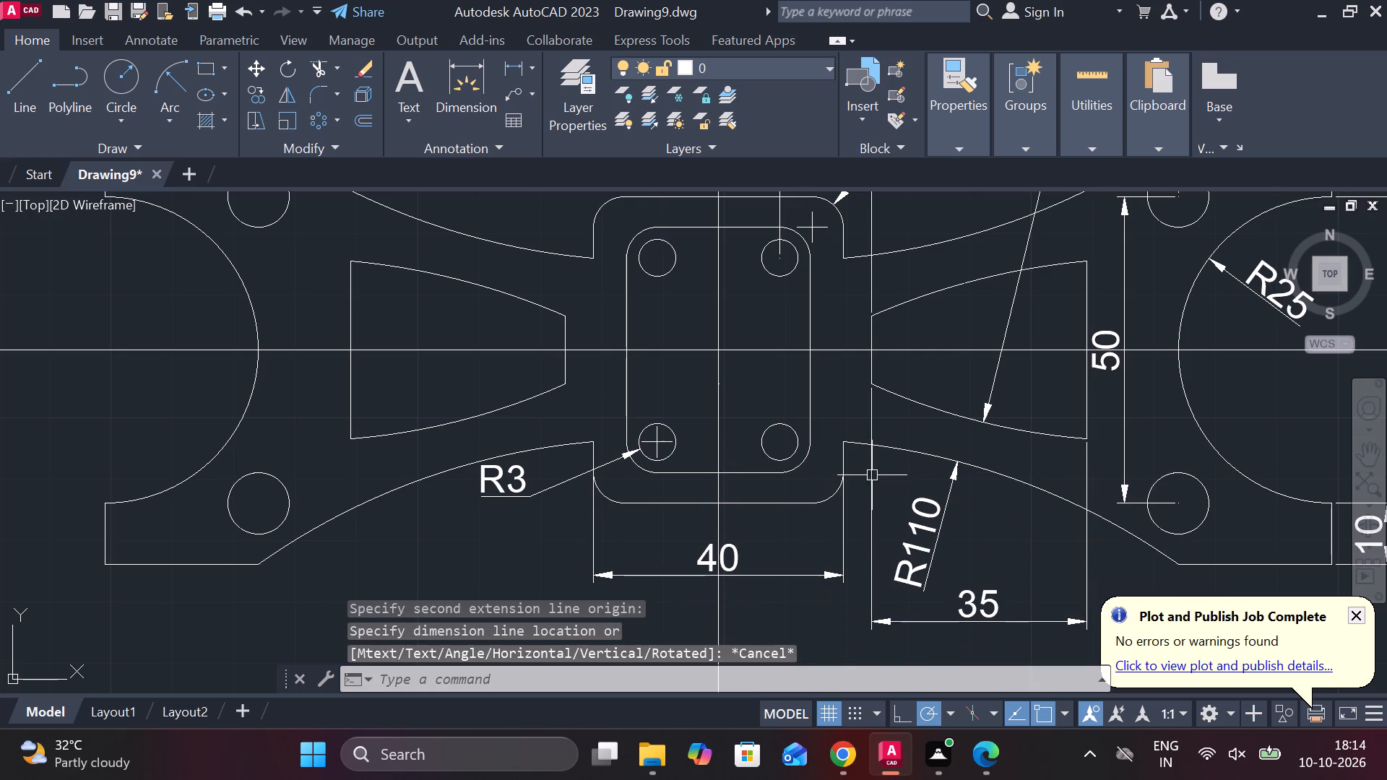
Add a horizontal linear dimension between the inner rounded rectangle's vertical sides, placed between the block and its 40 dimension.
left_click(532, 65)
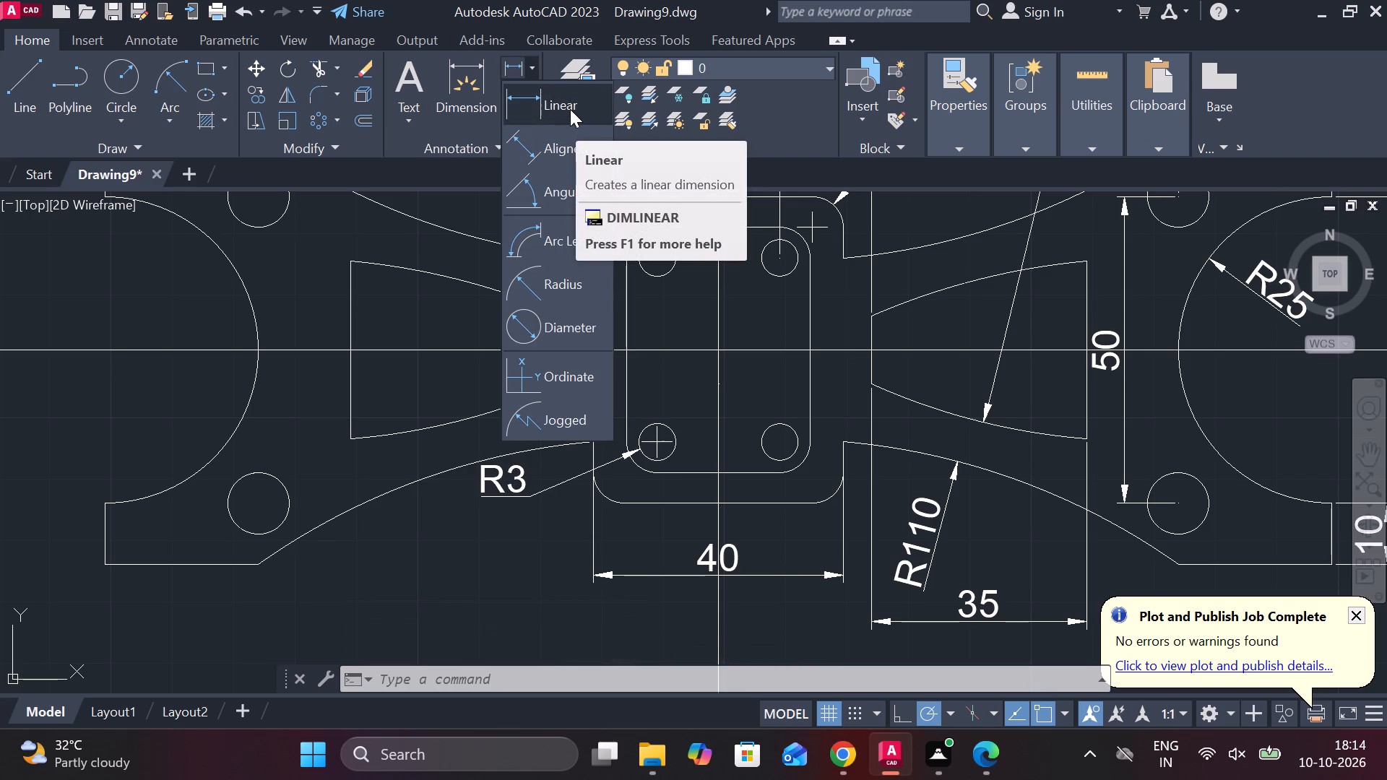
left_click(570, 109)
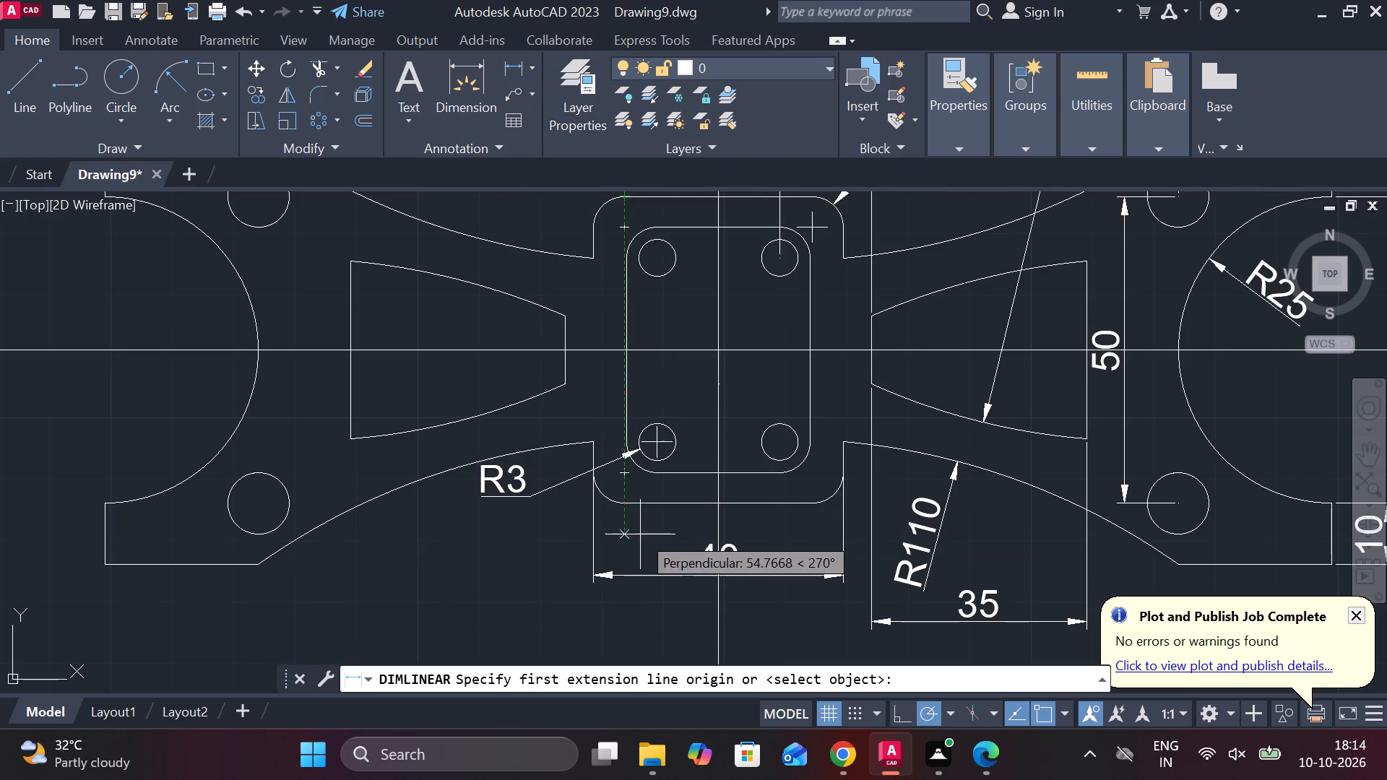
left_click(626, 413)
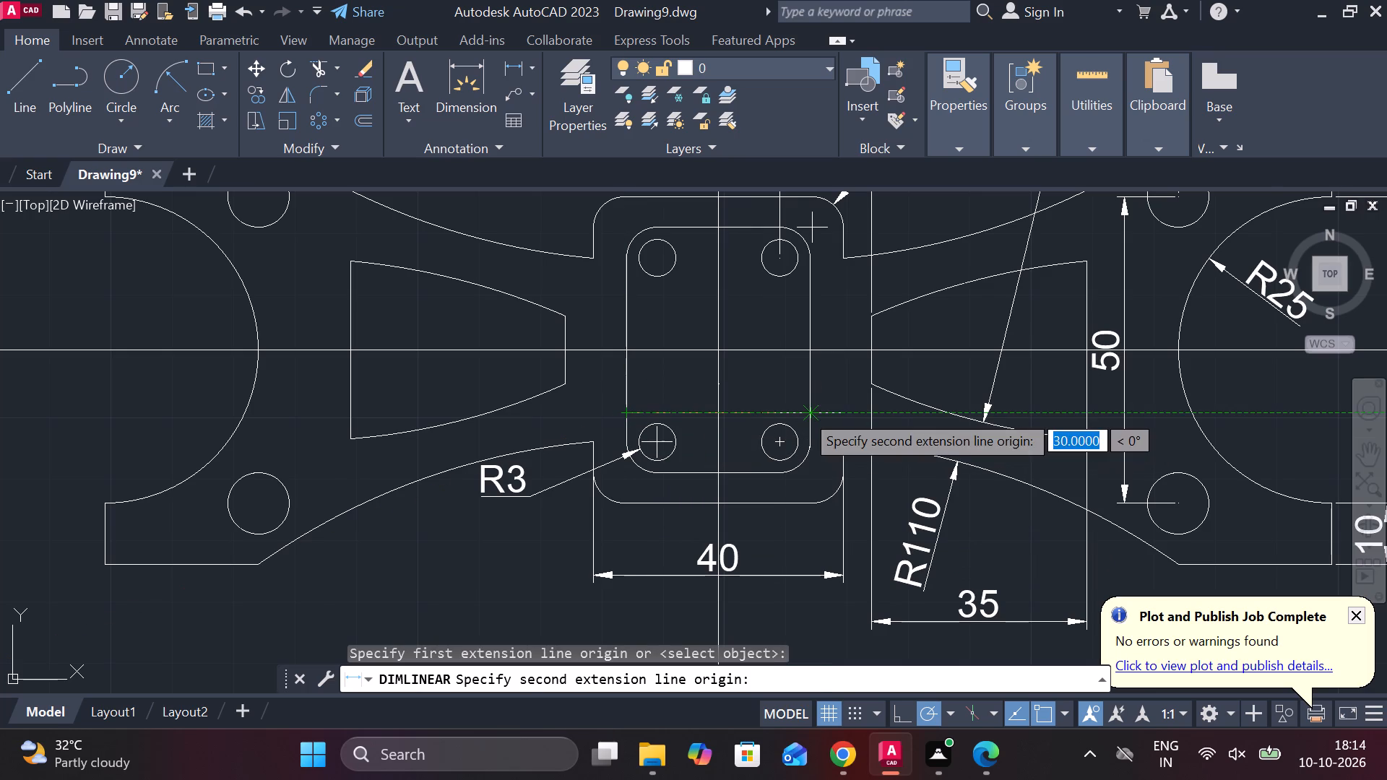
left_click(803, 412)
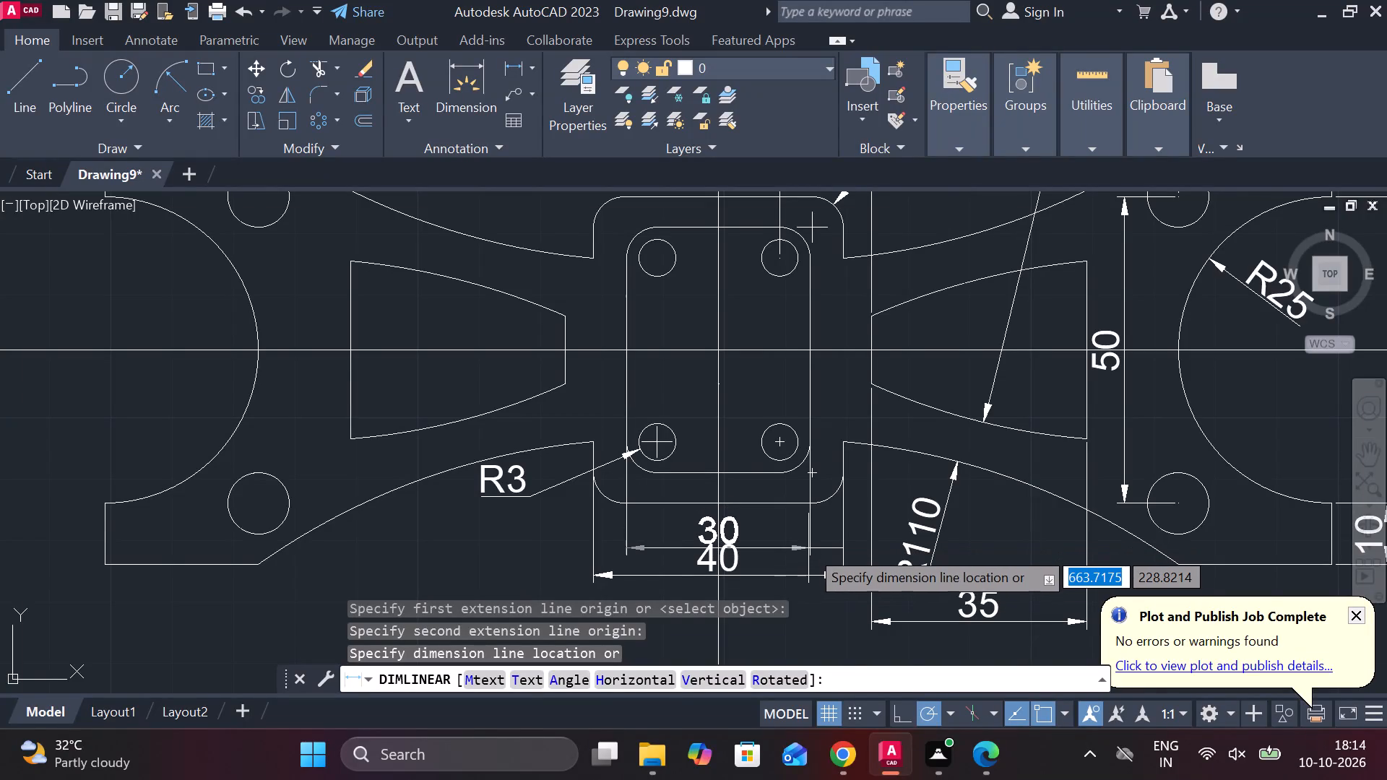
left_click(808, 548)
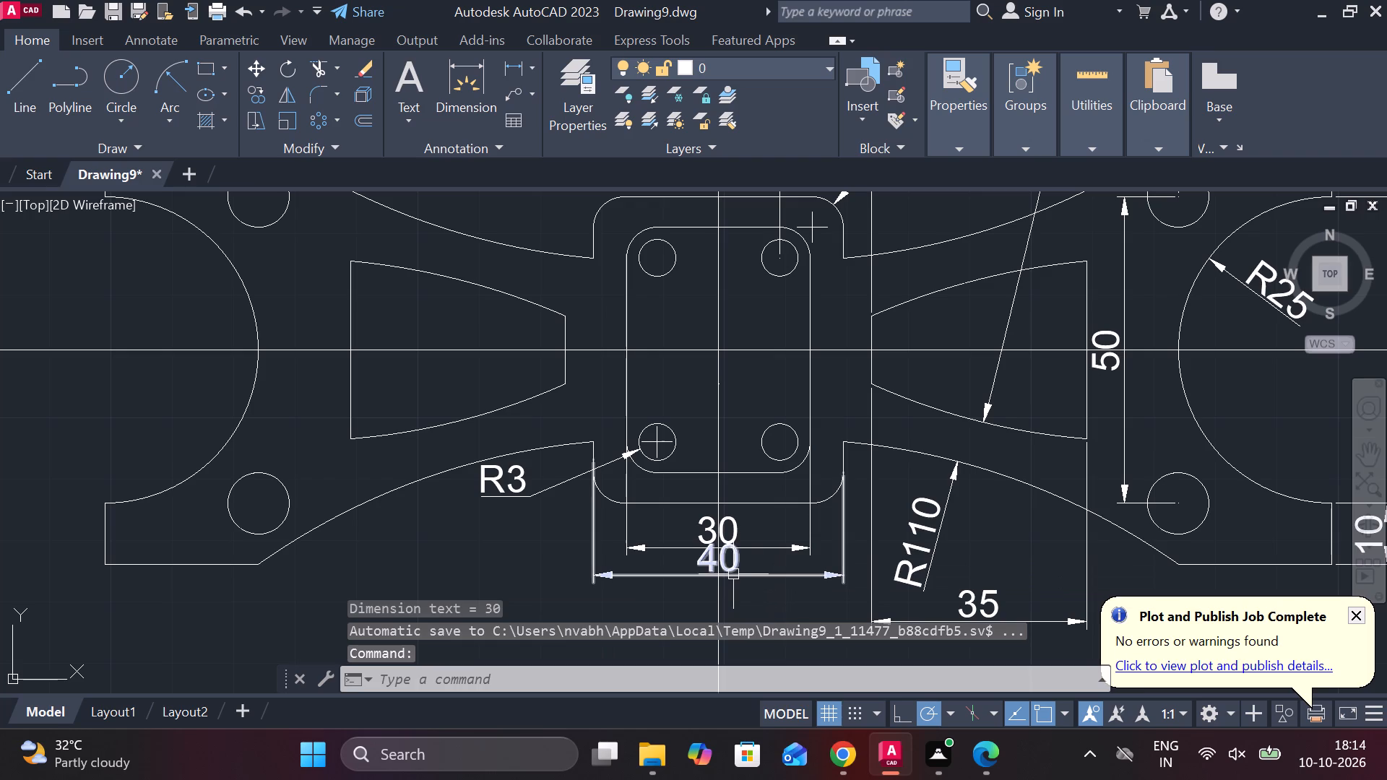
Delete the outer central block's 40 width dimension crowding the 30 dimension below the block.
left_click(751, 574)
left_click(715, 558)
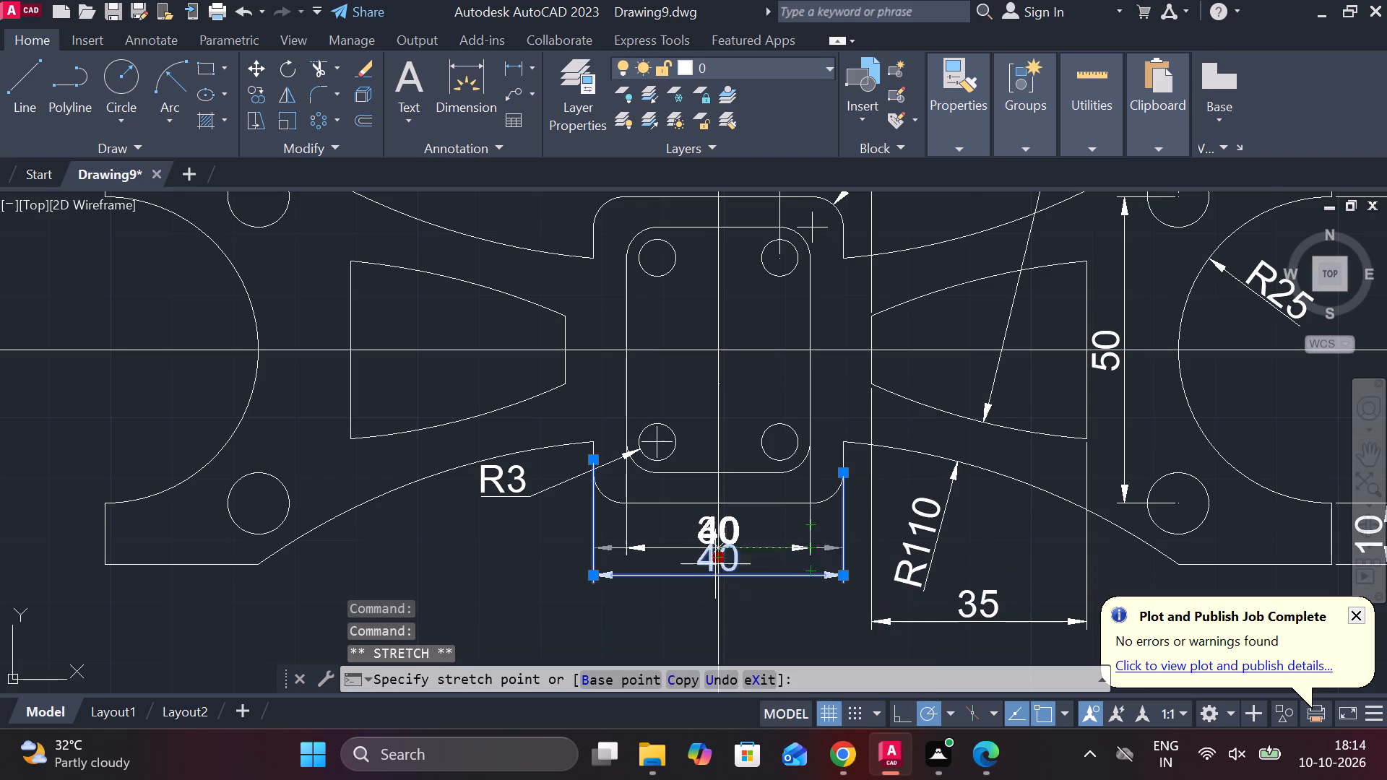
left_click(715, 607)
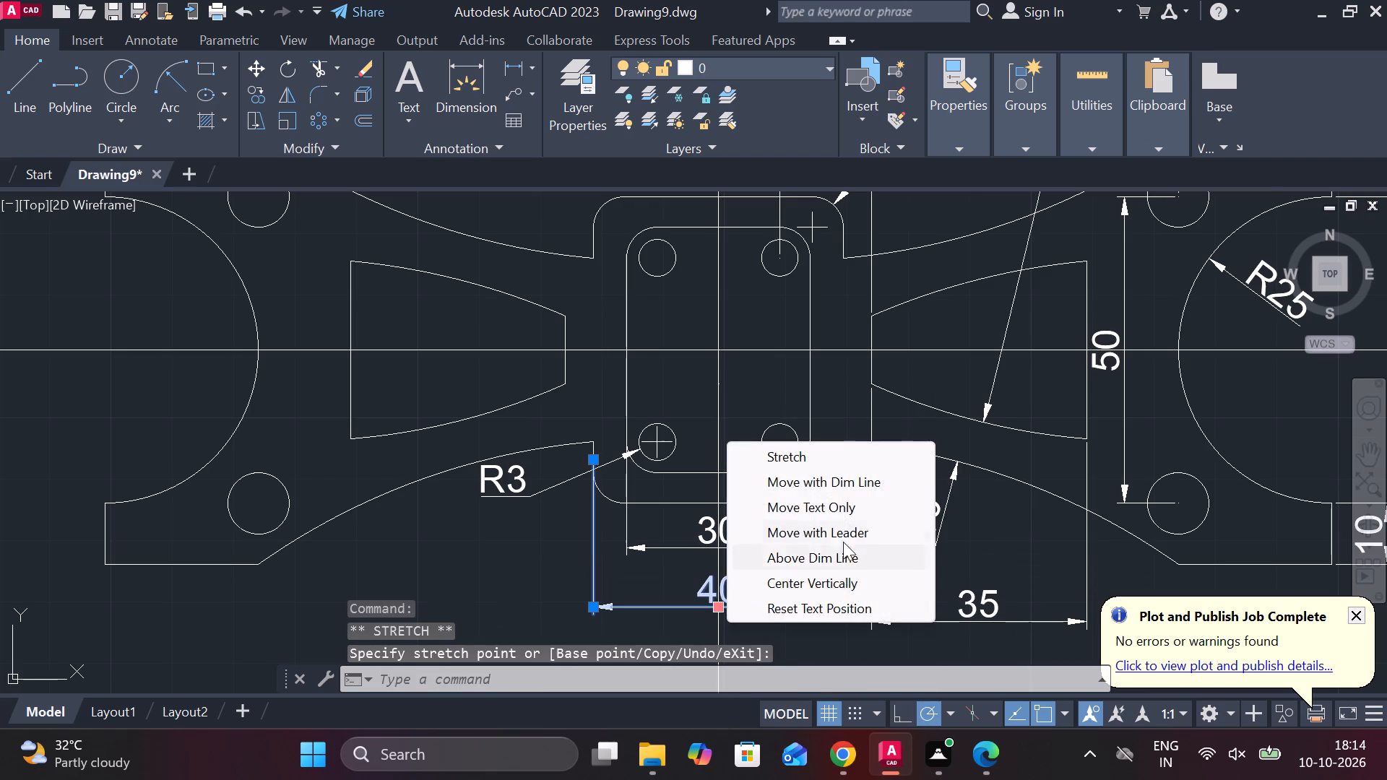
key("Delete")
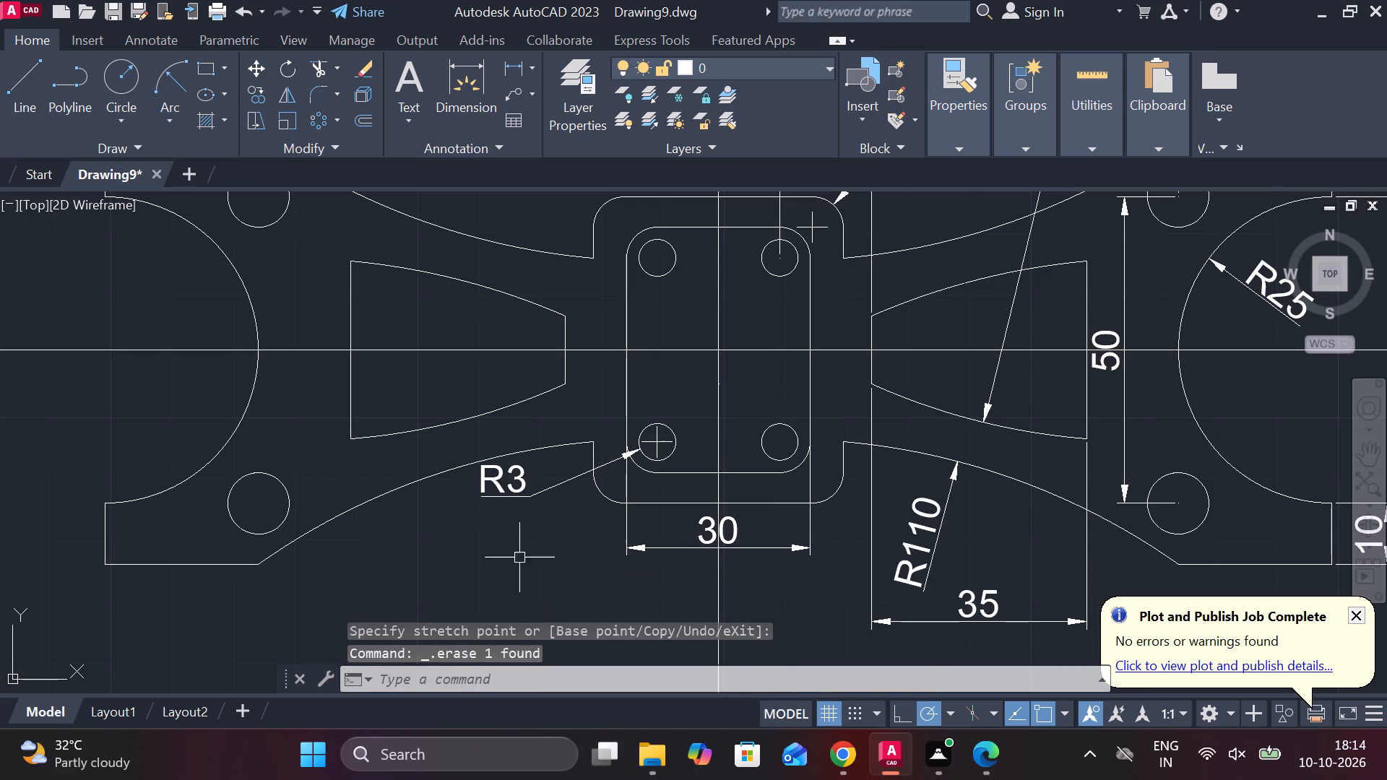
Add a horizontal linear dimension between the outer central block's vertical sides, placed below the 30 dimension with clear spacing.
left_click(534, 67)
left_click(563, 103)
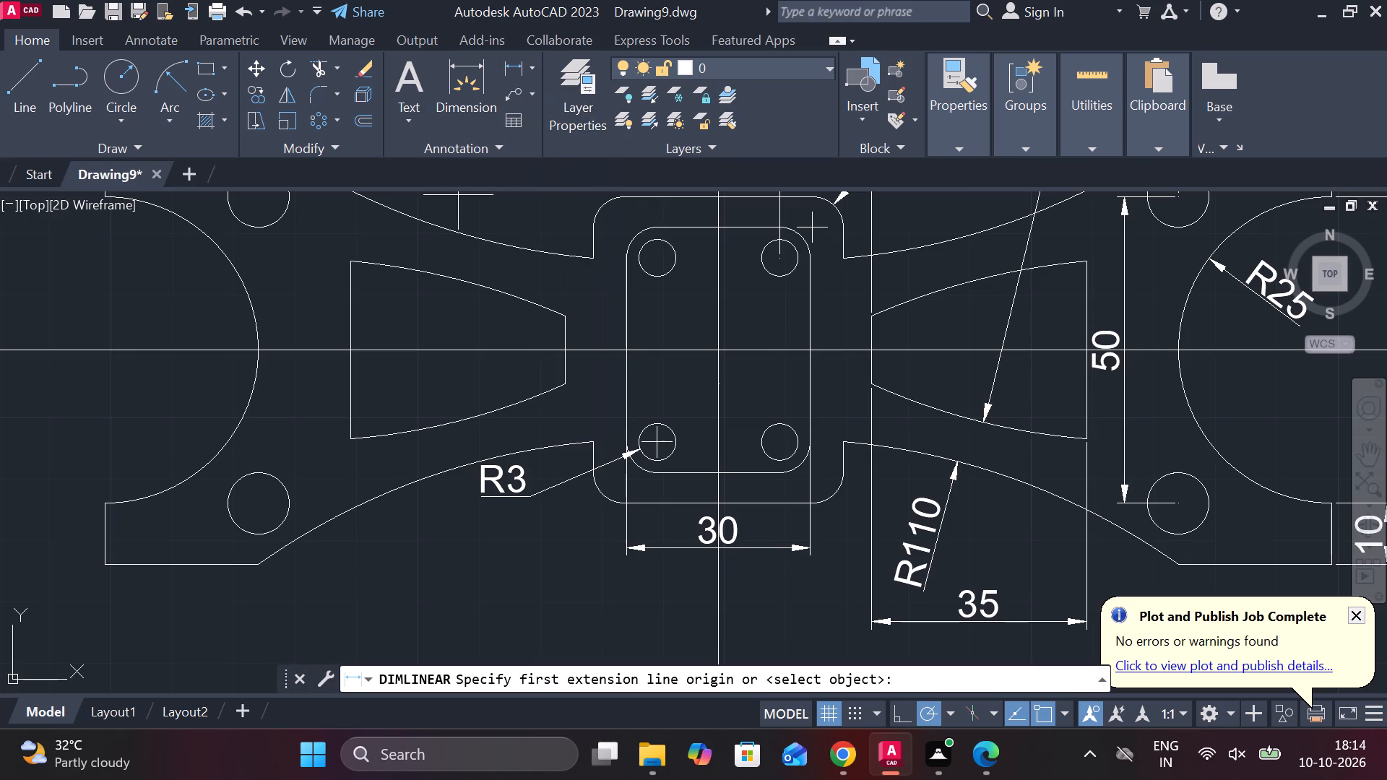
left_click(594, 457)
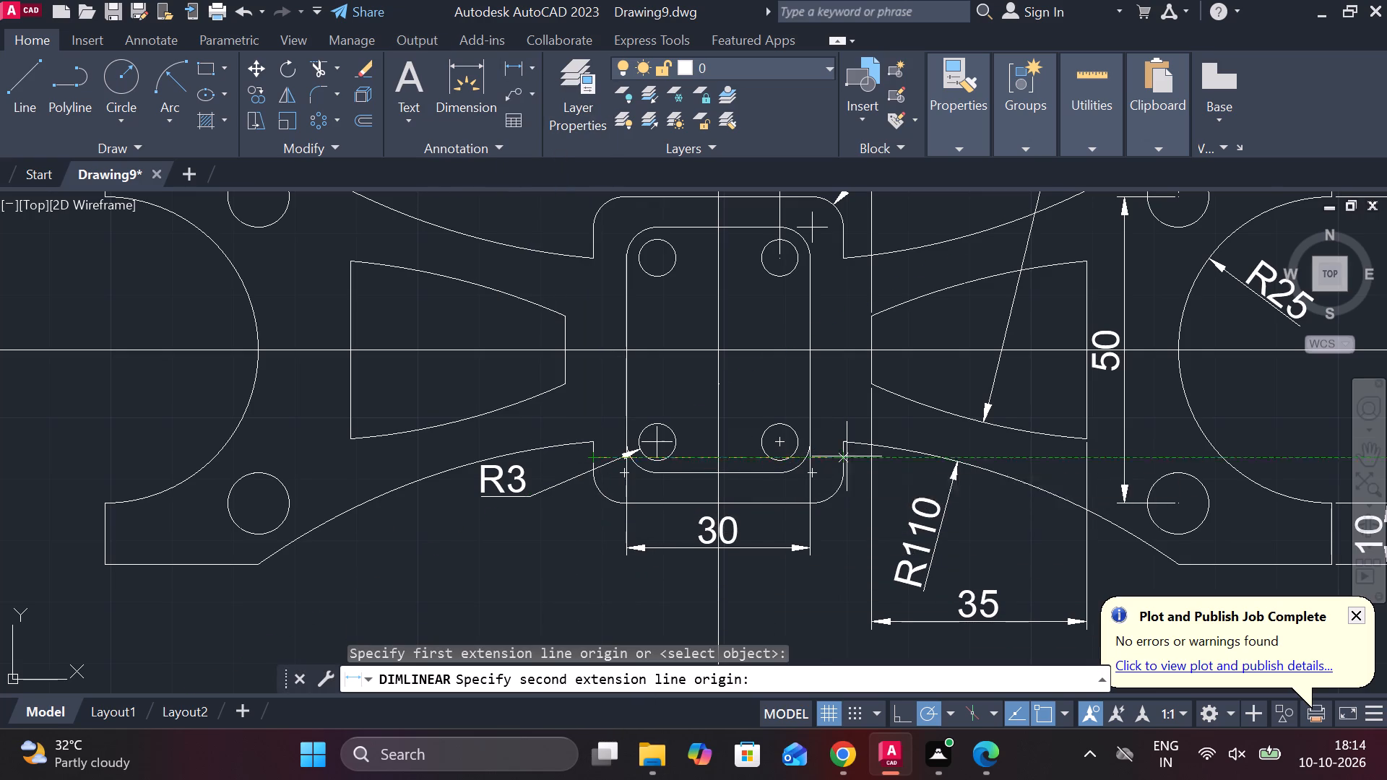
left_click(846, 456)
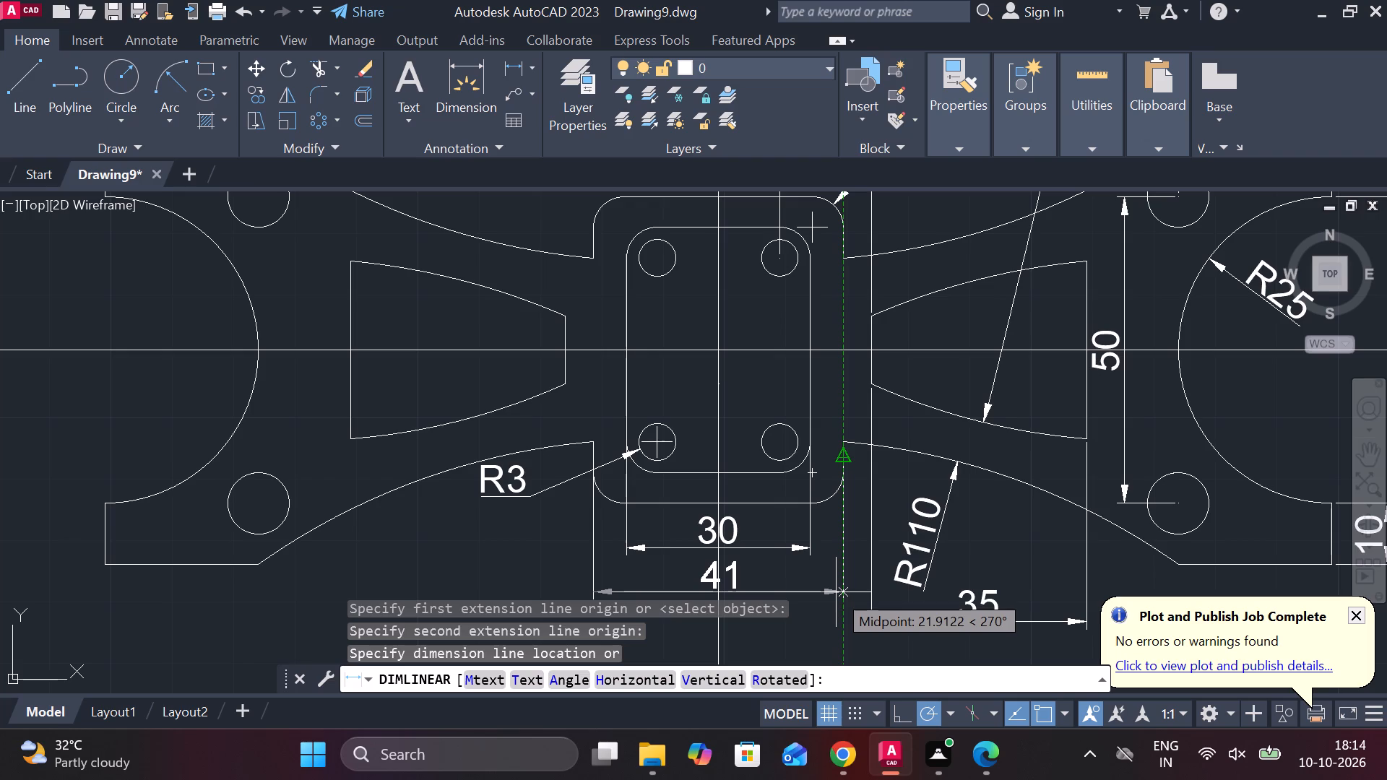
left_click(836, 592)
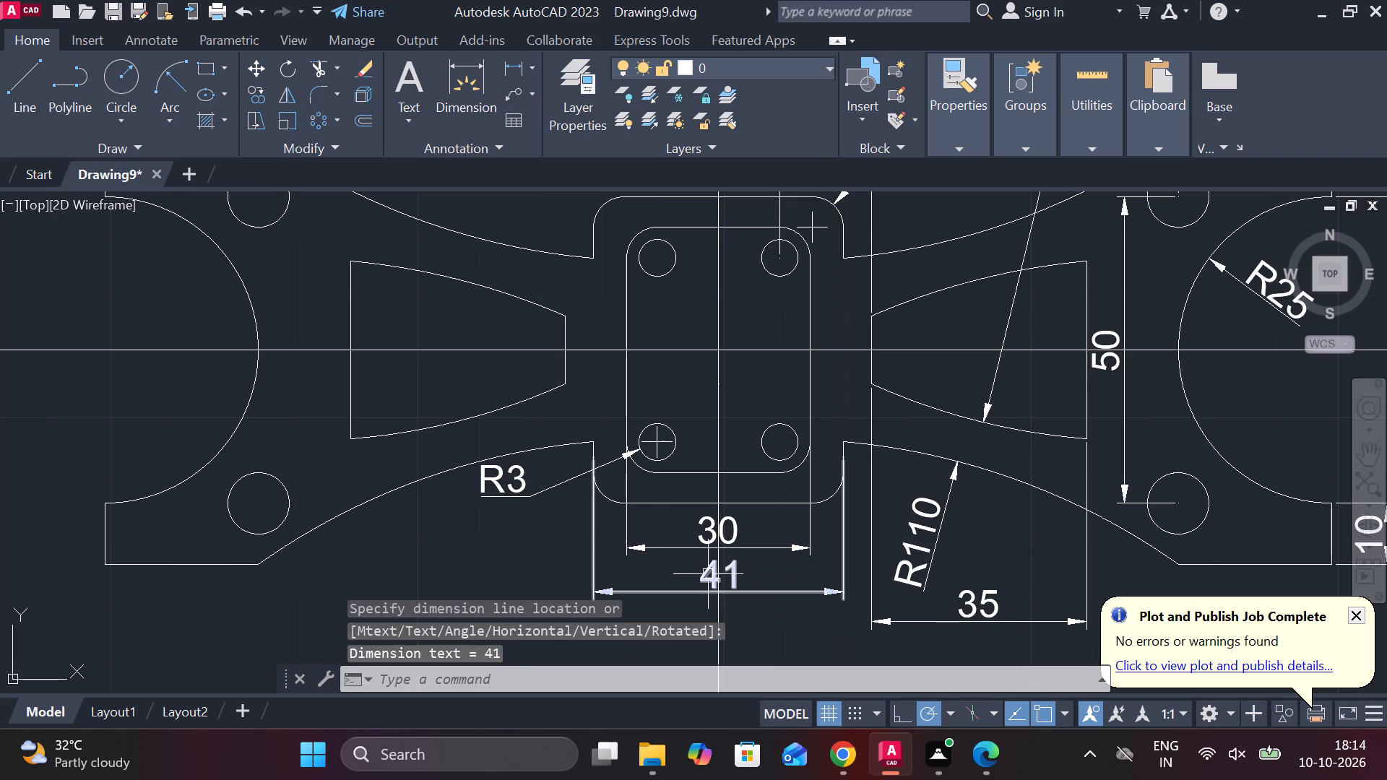
Override the text of the outer central block's new width dimension with 40.
double_click(733, 570)
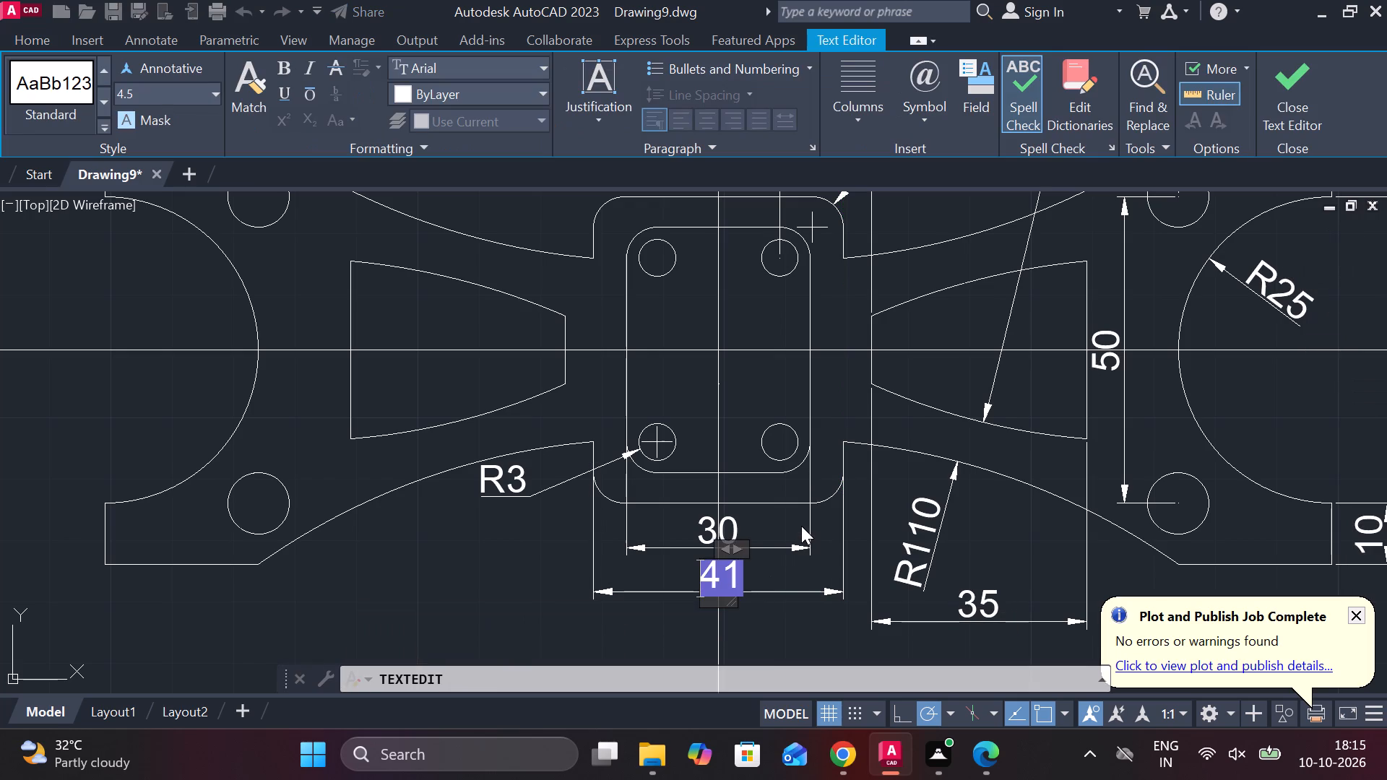
key("Right")
key("Right")
key("Right")
key("Right")
key("BackSpace")
key("BackSpace")
key("4")
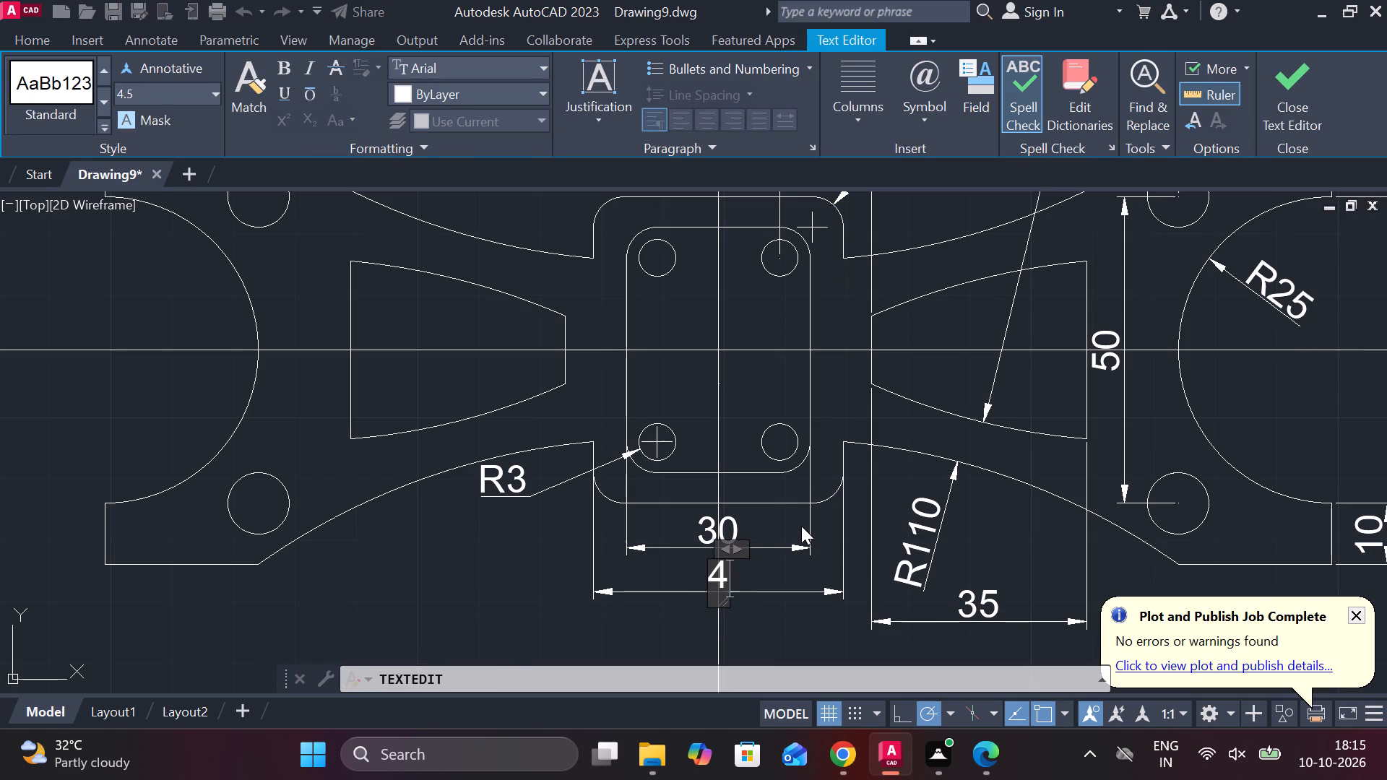
key("0")
key("Return")
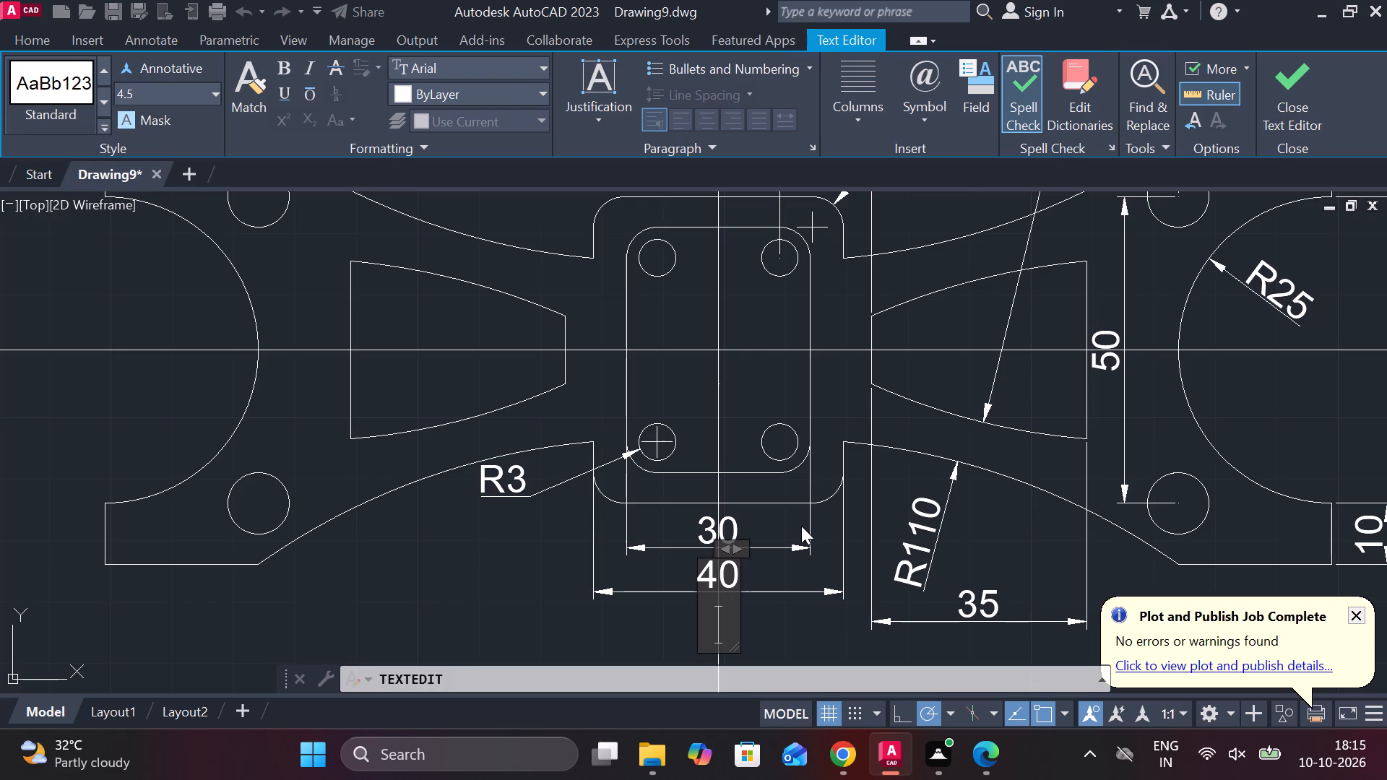
key("BackSpace")
left_click(384, 494)
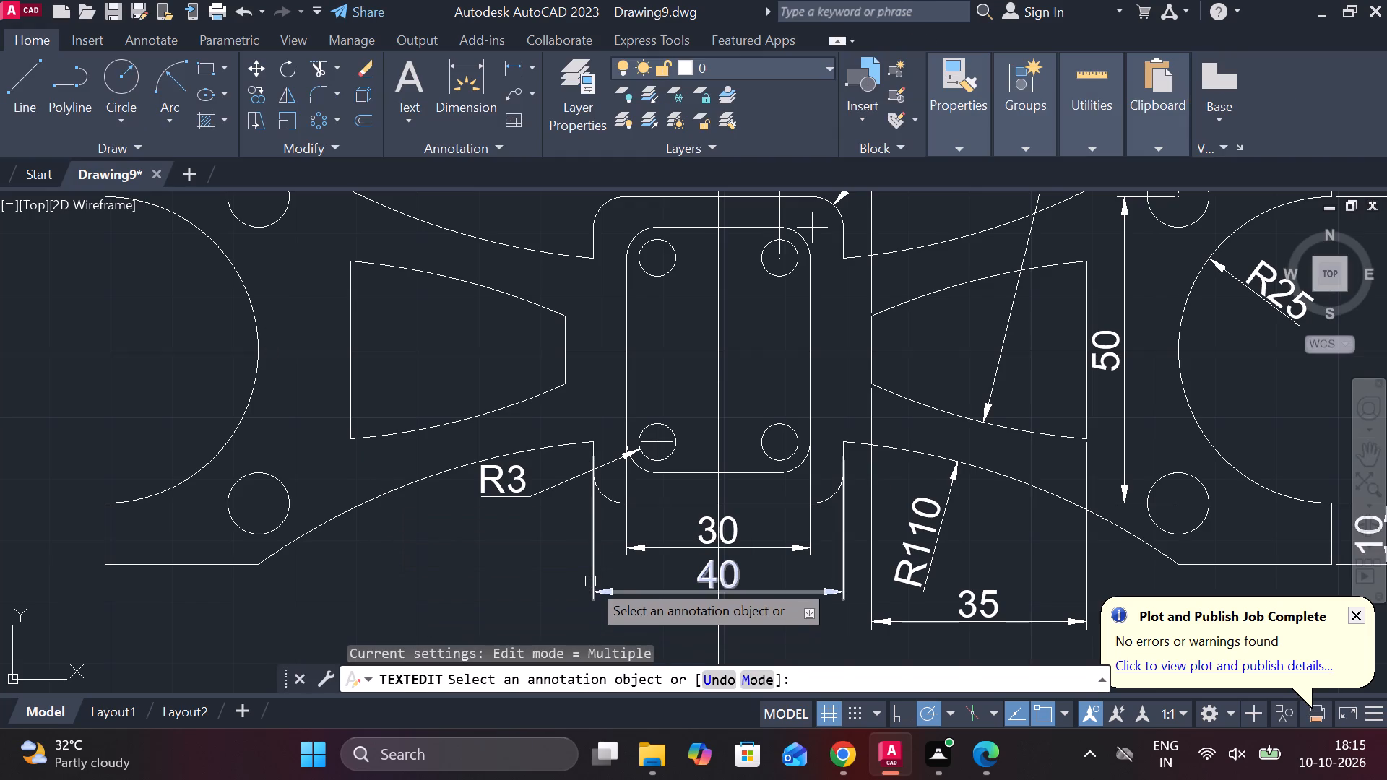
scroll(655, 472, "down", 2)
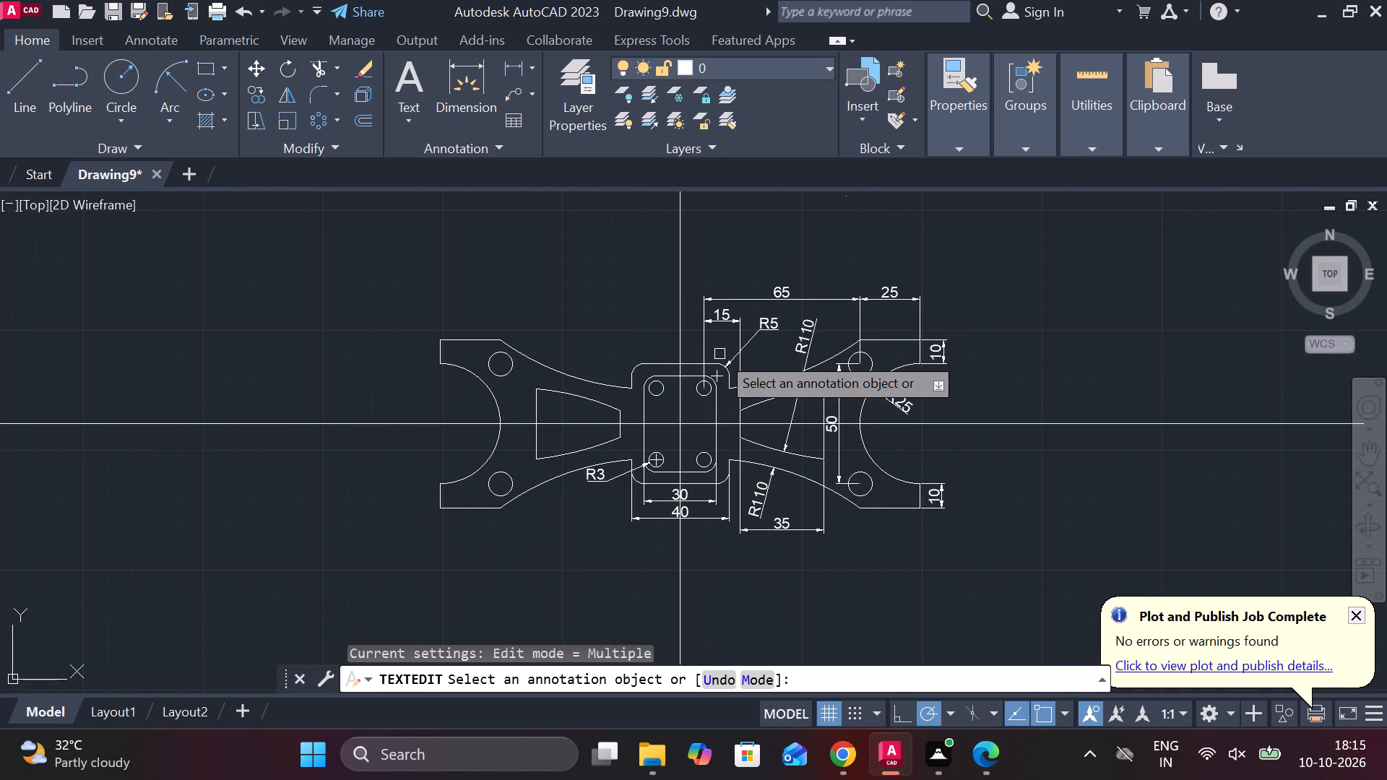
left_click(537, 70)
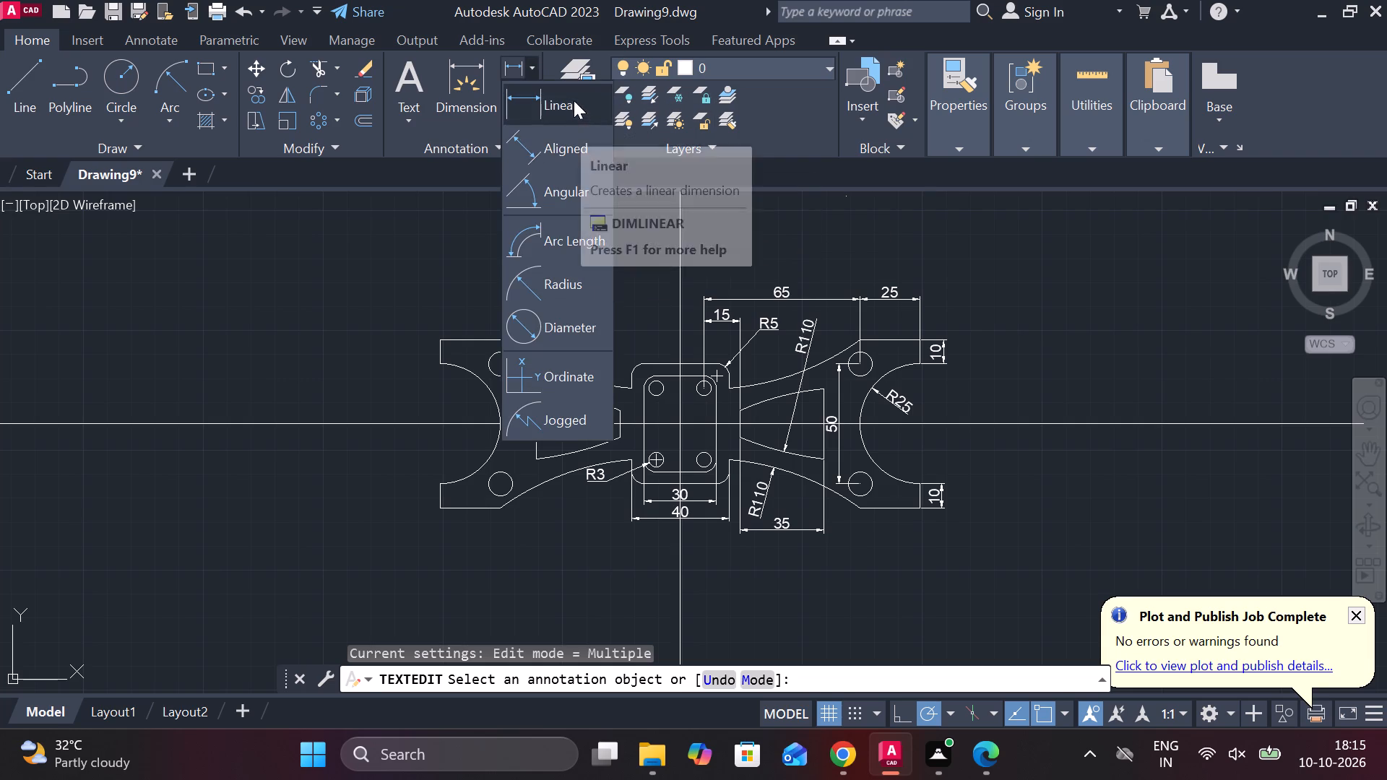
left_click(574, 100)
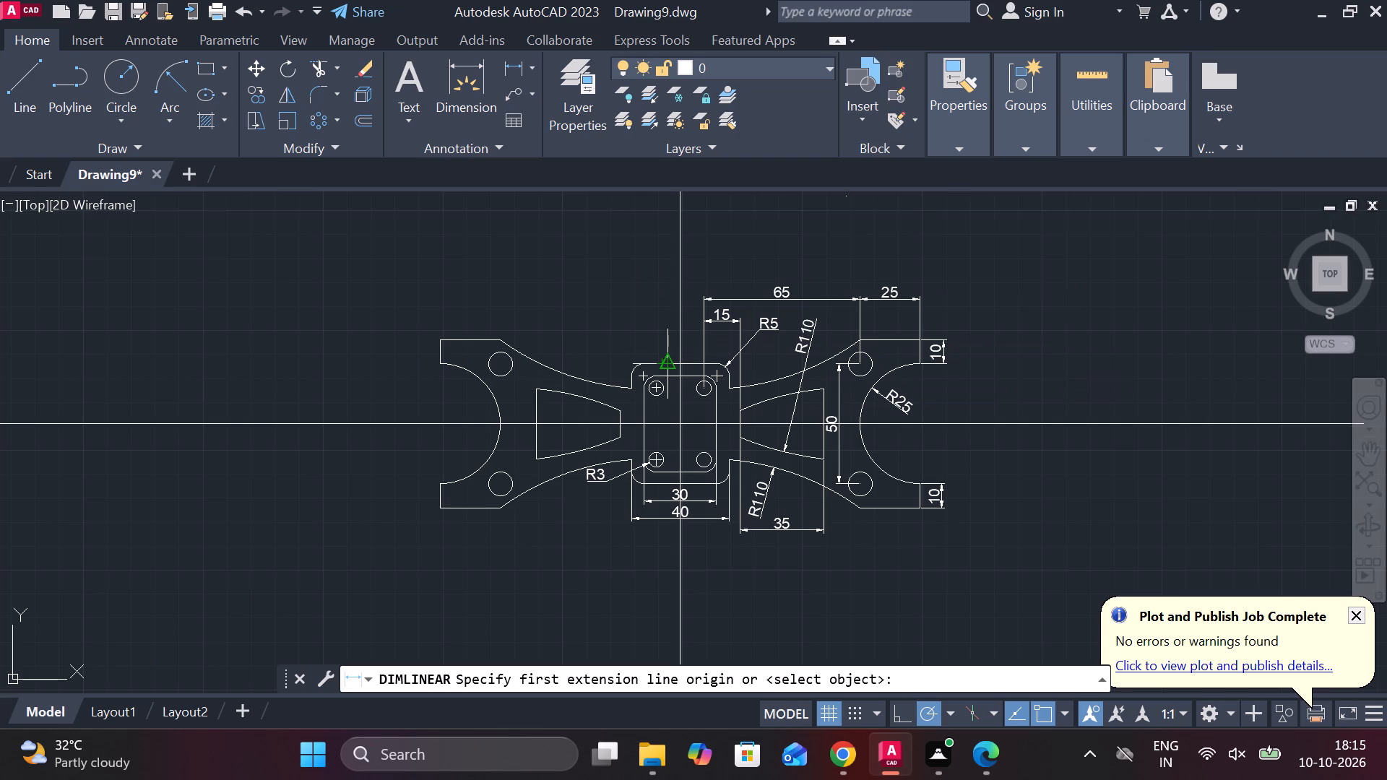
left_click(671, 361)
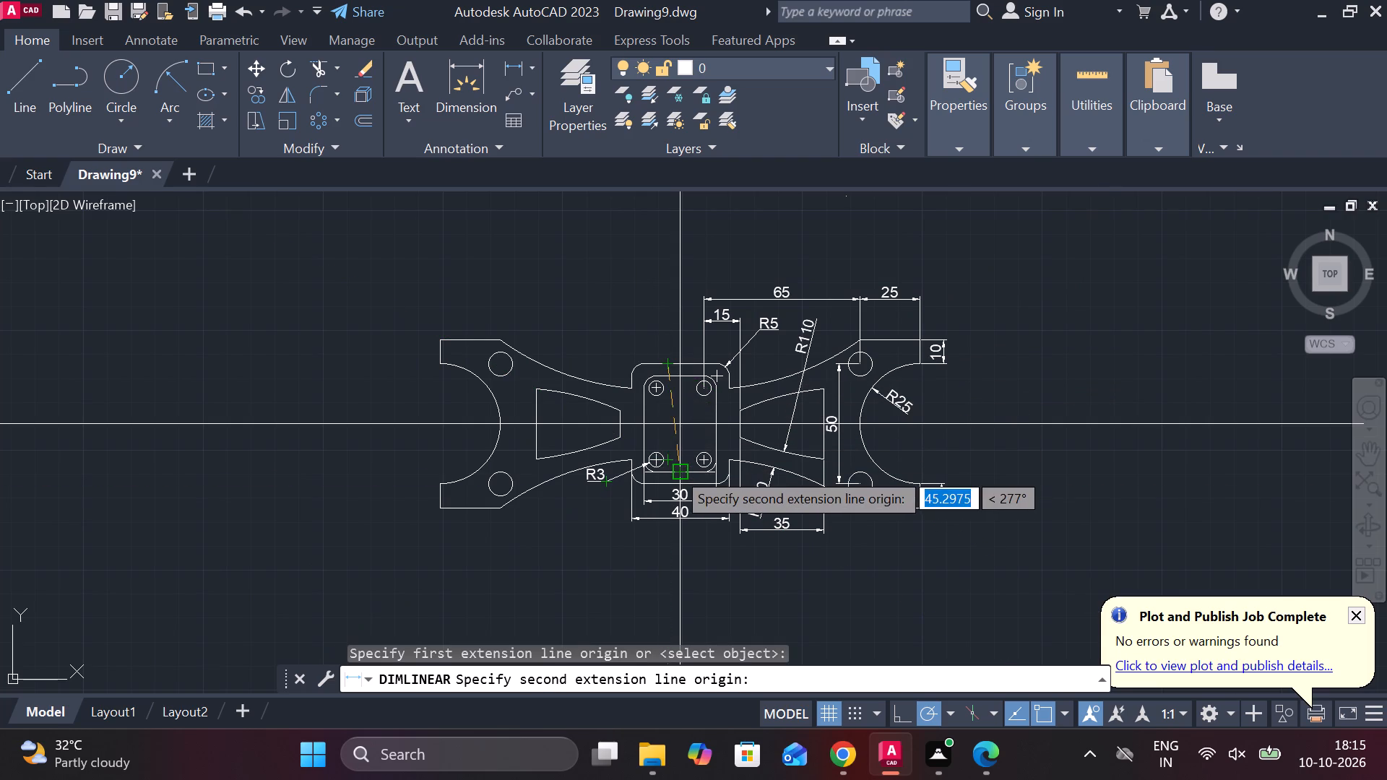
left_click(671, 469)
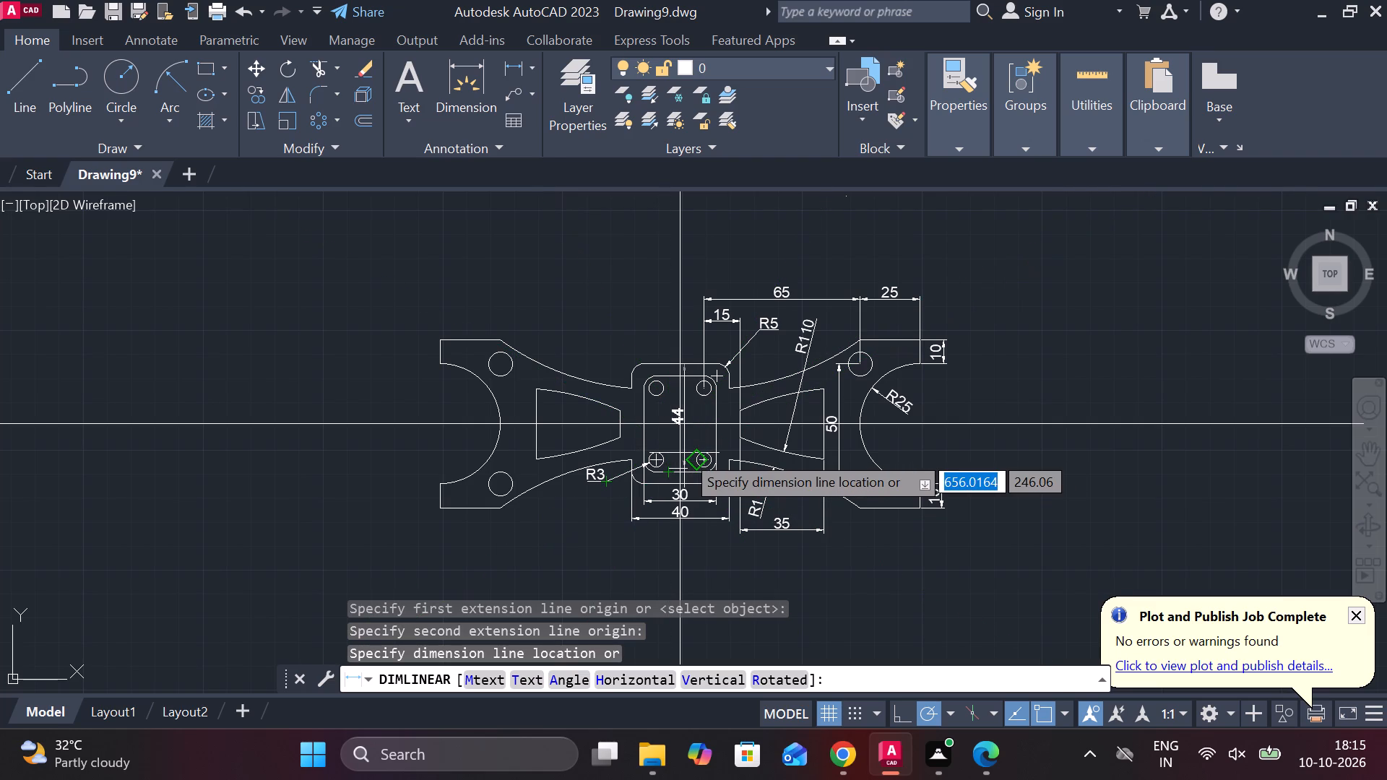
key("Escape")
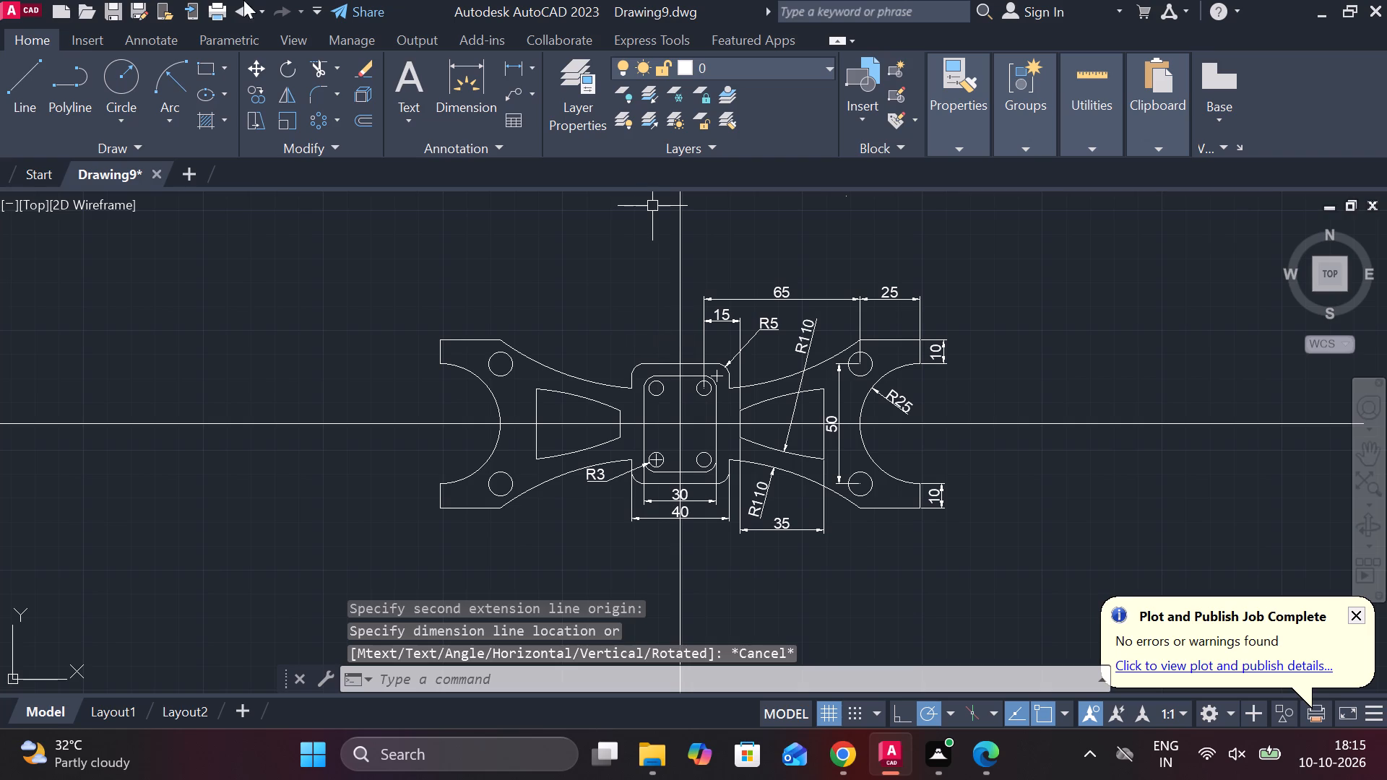
Add a vertical linear dimension between the outer central block's top and bottom edges, placed inside the block just left of the vertical centre line.
left_click(537, 69)
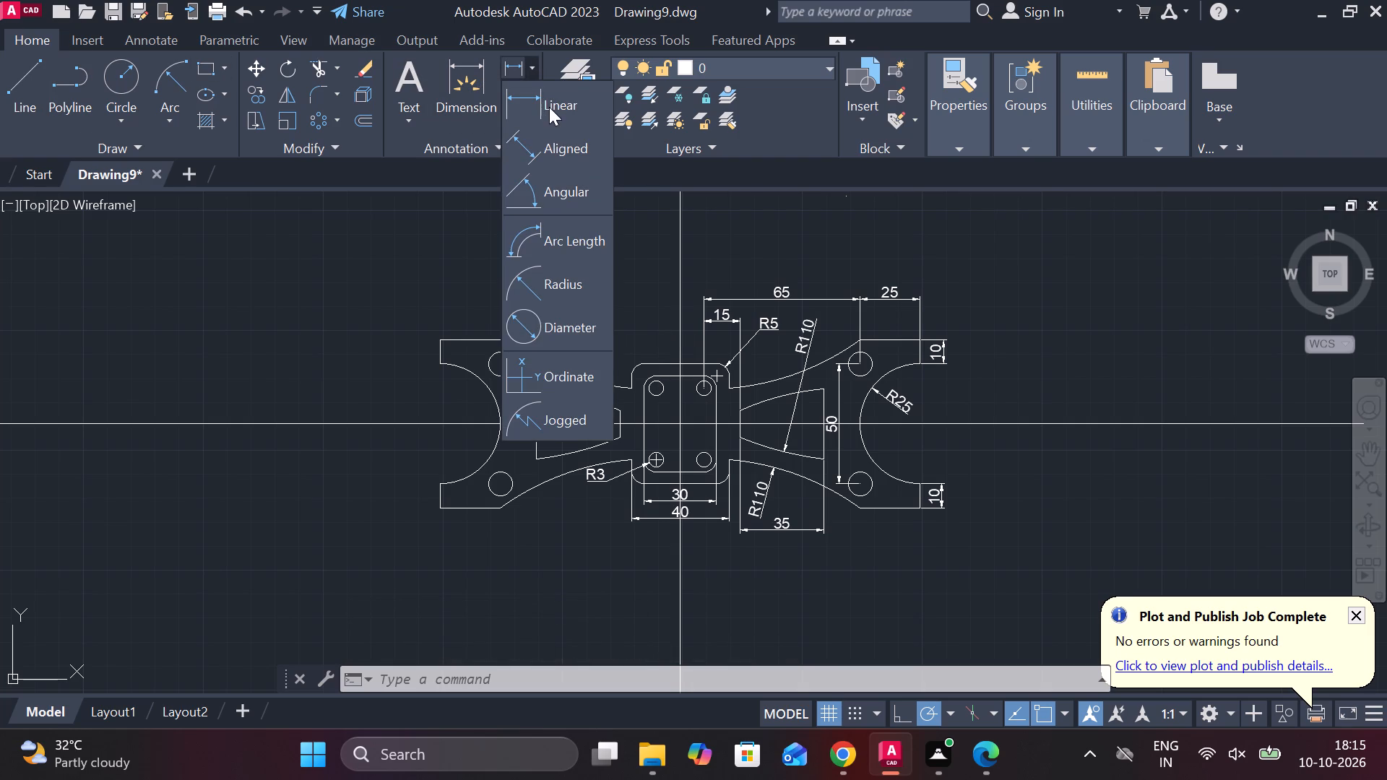
left_click(549, 107)
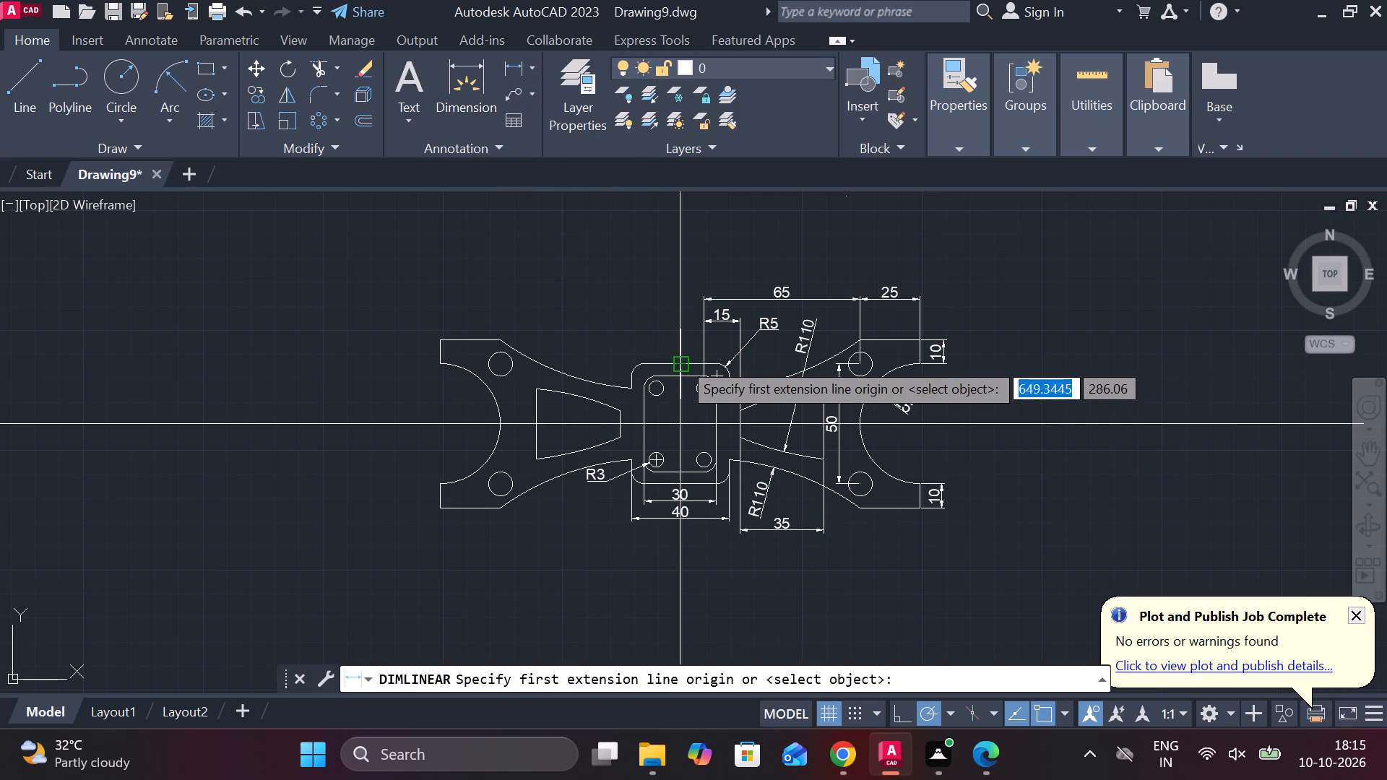
left_click(680, 360)
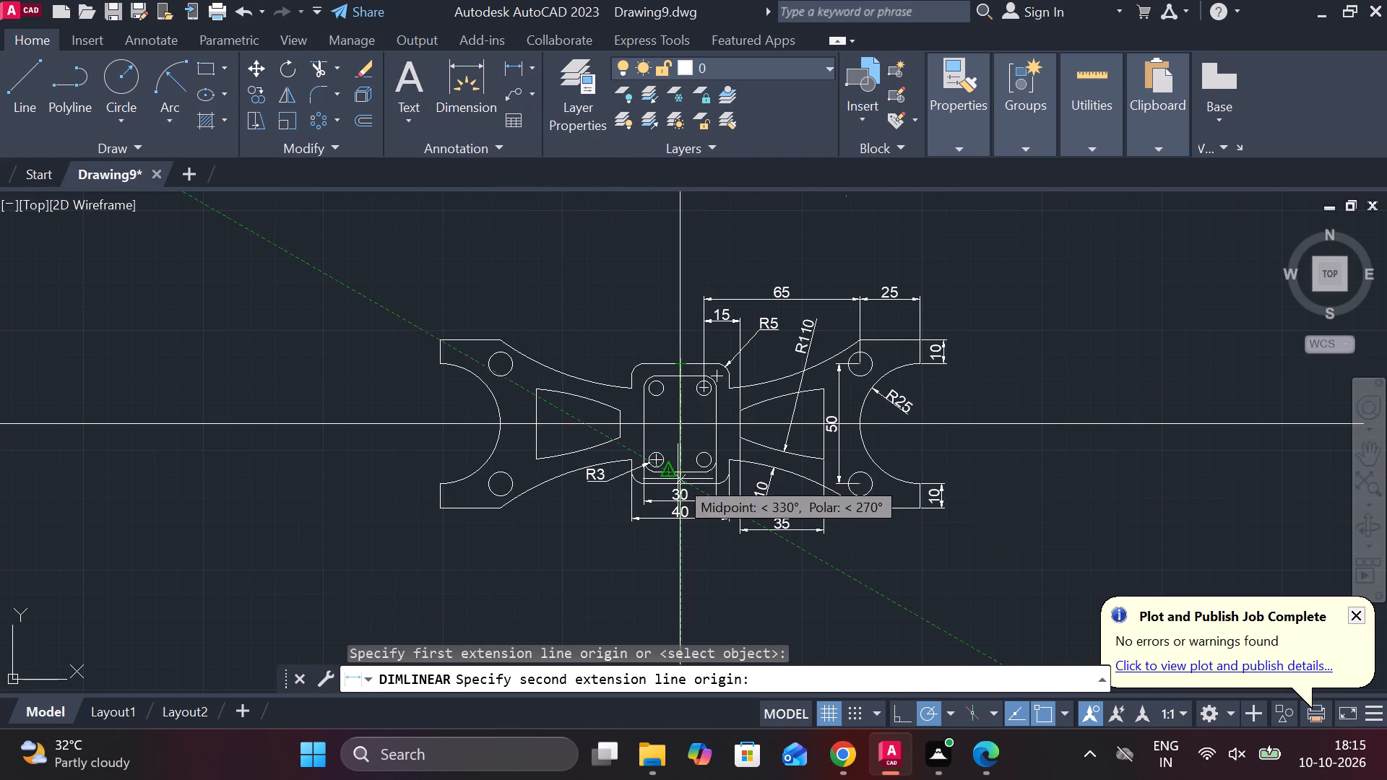
left_click(687, 484)
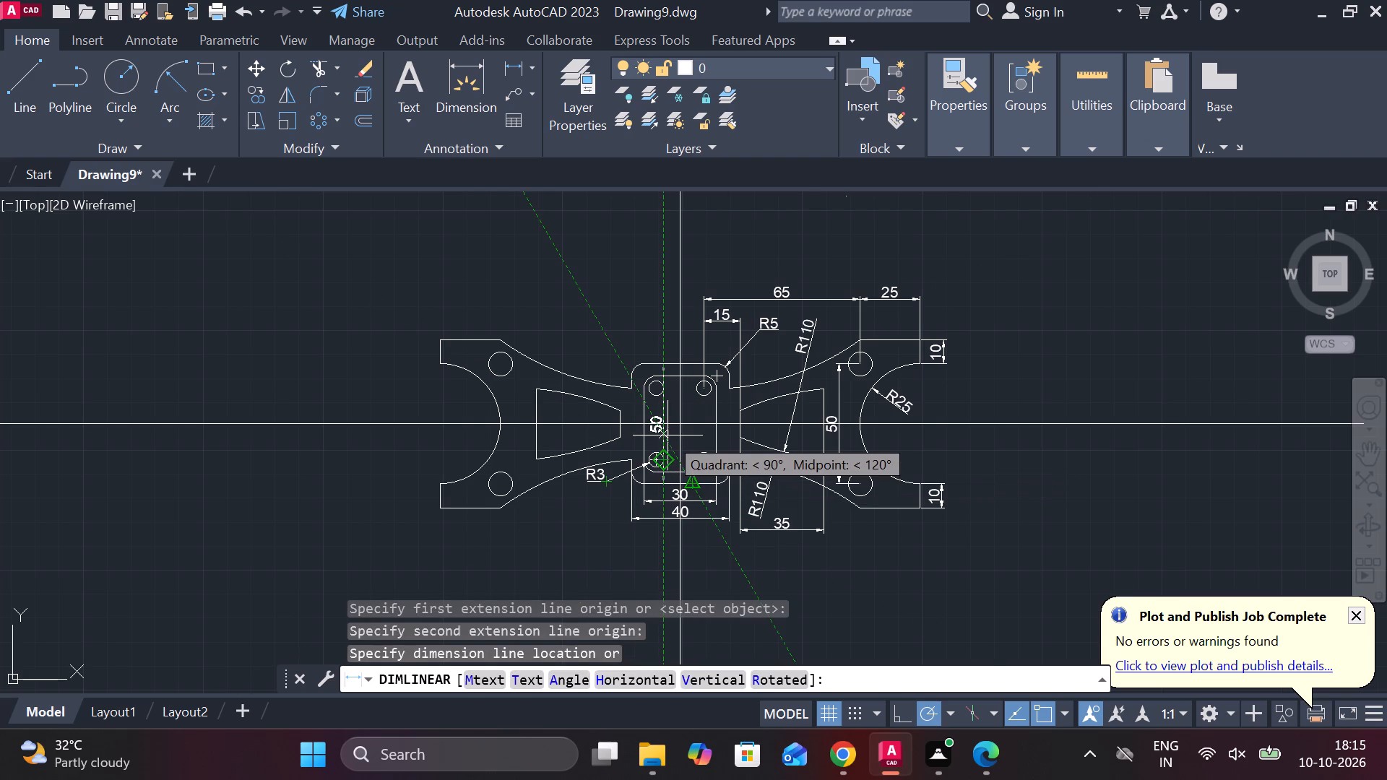
scroll(658, 432, "up", 2)
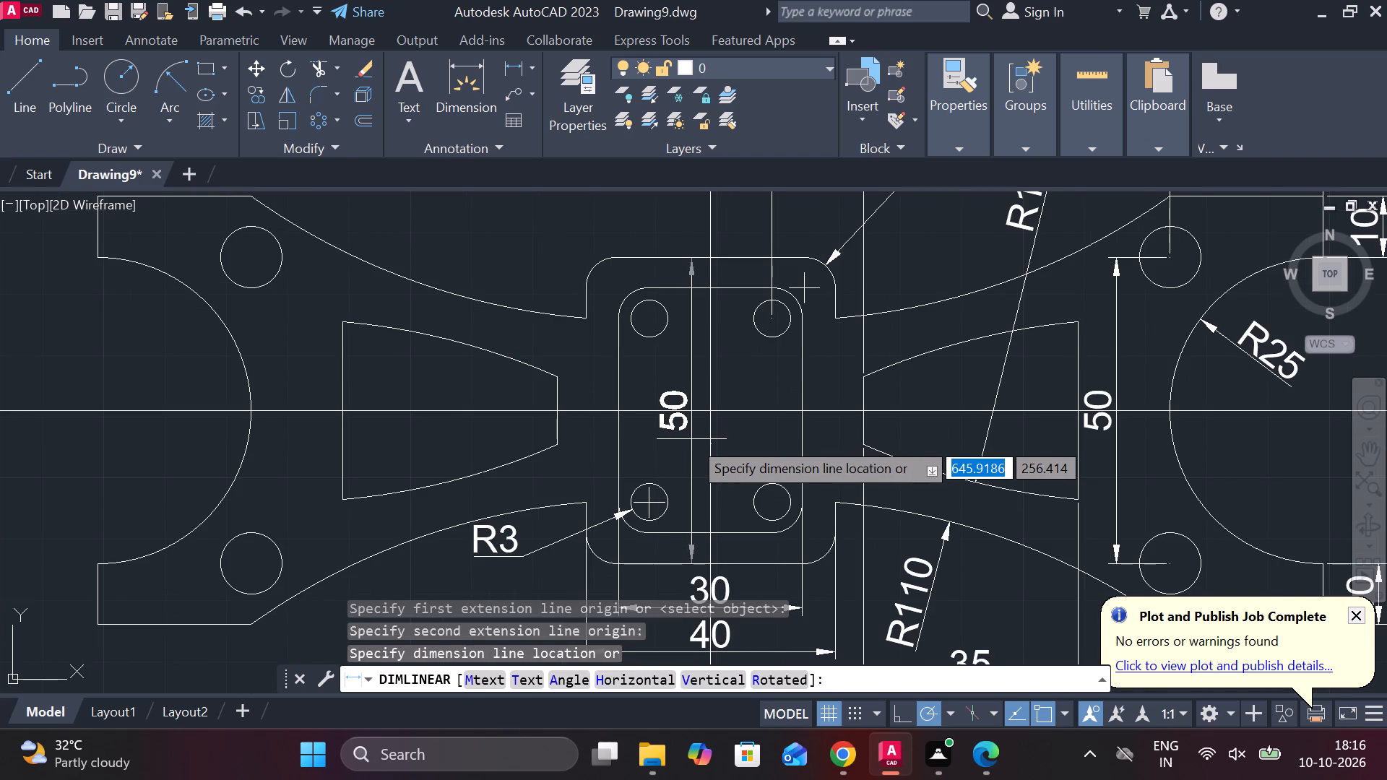
left_click(691, 439)
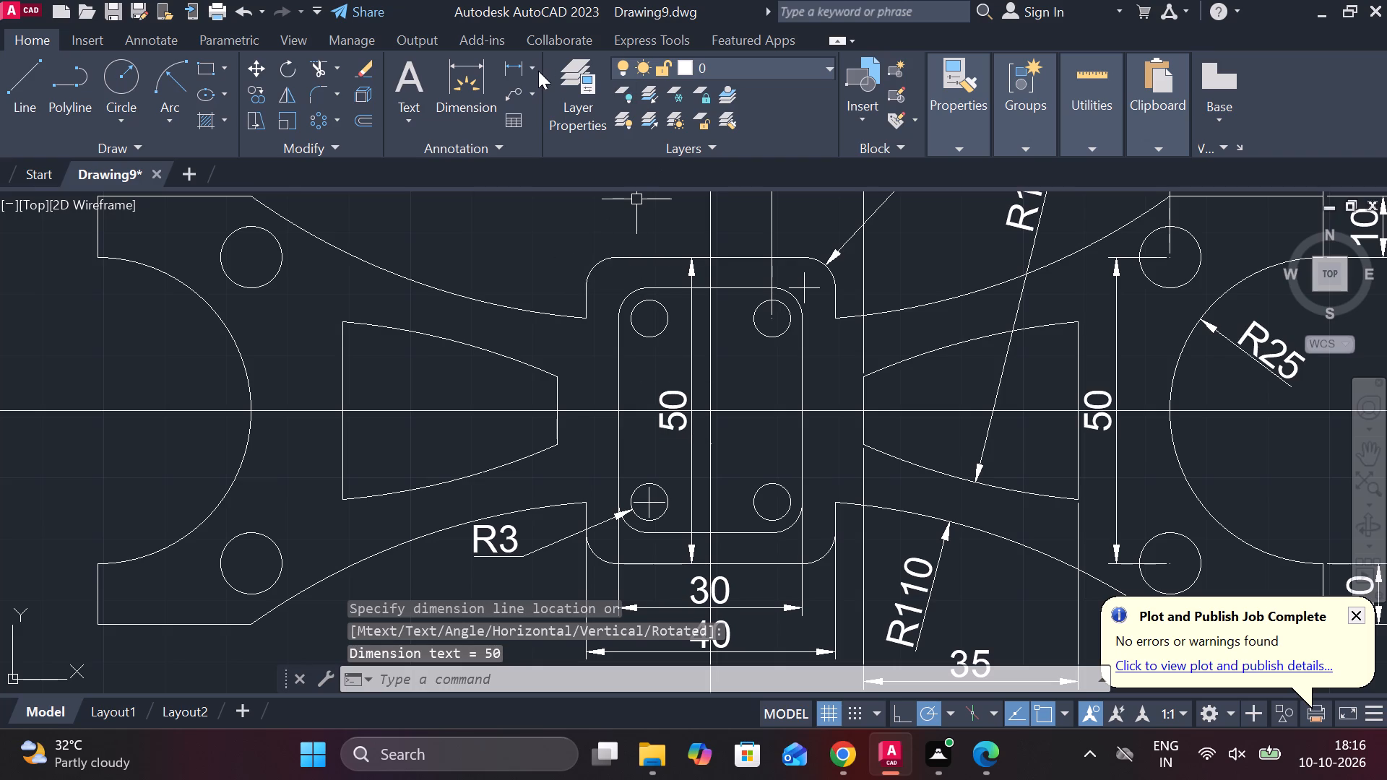
Add a vertical linear dimension between the centres of the central block's two left-hand small circles, placed near the inner rectangle's left side.
left_click(537, 69)
left_click(559, 105)
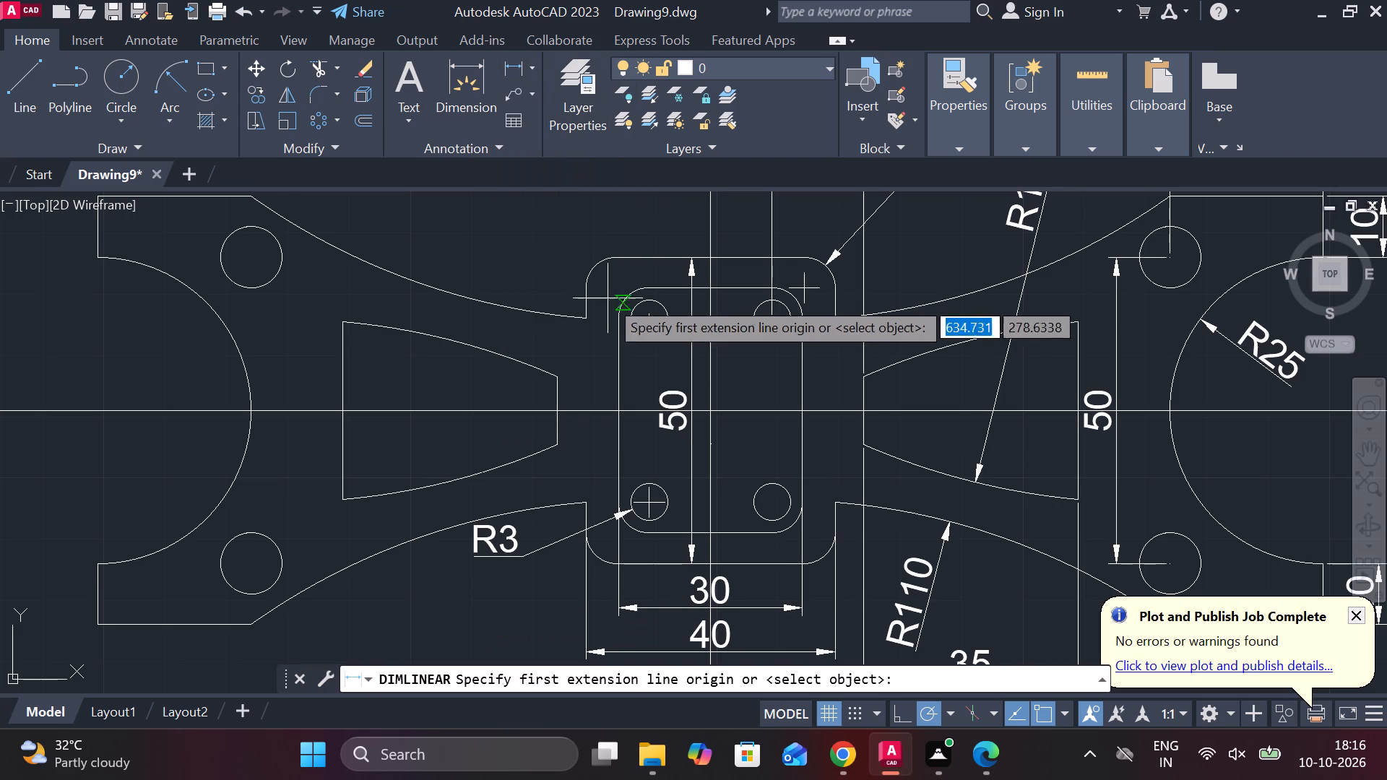
left_click(653, 313)
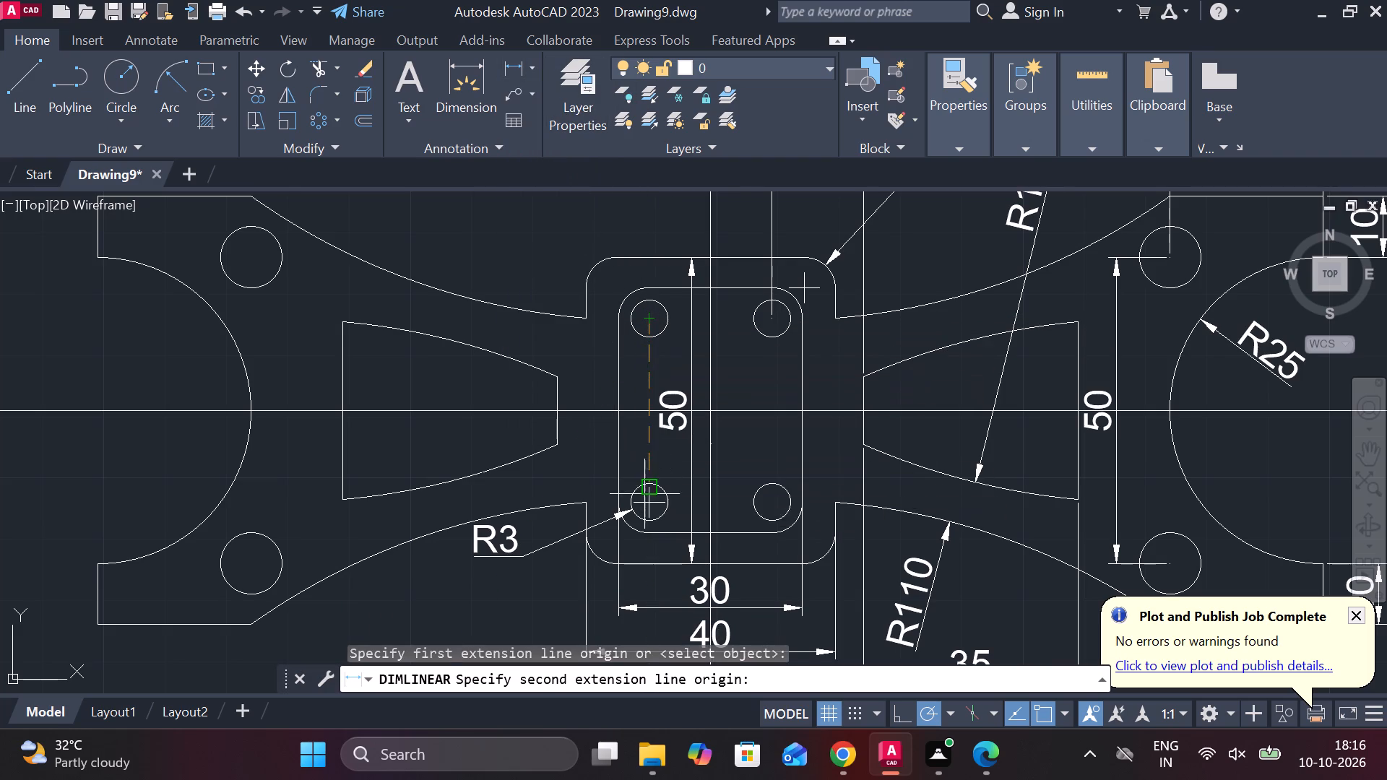
left_click(646, 506)
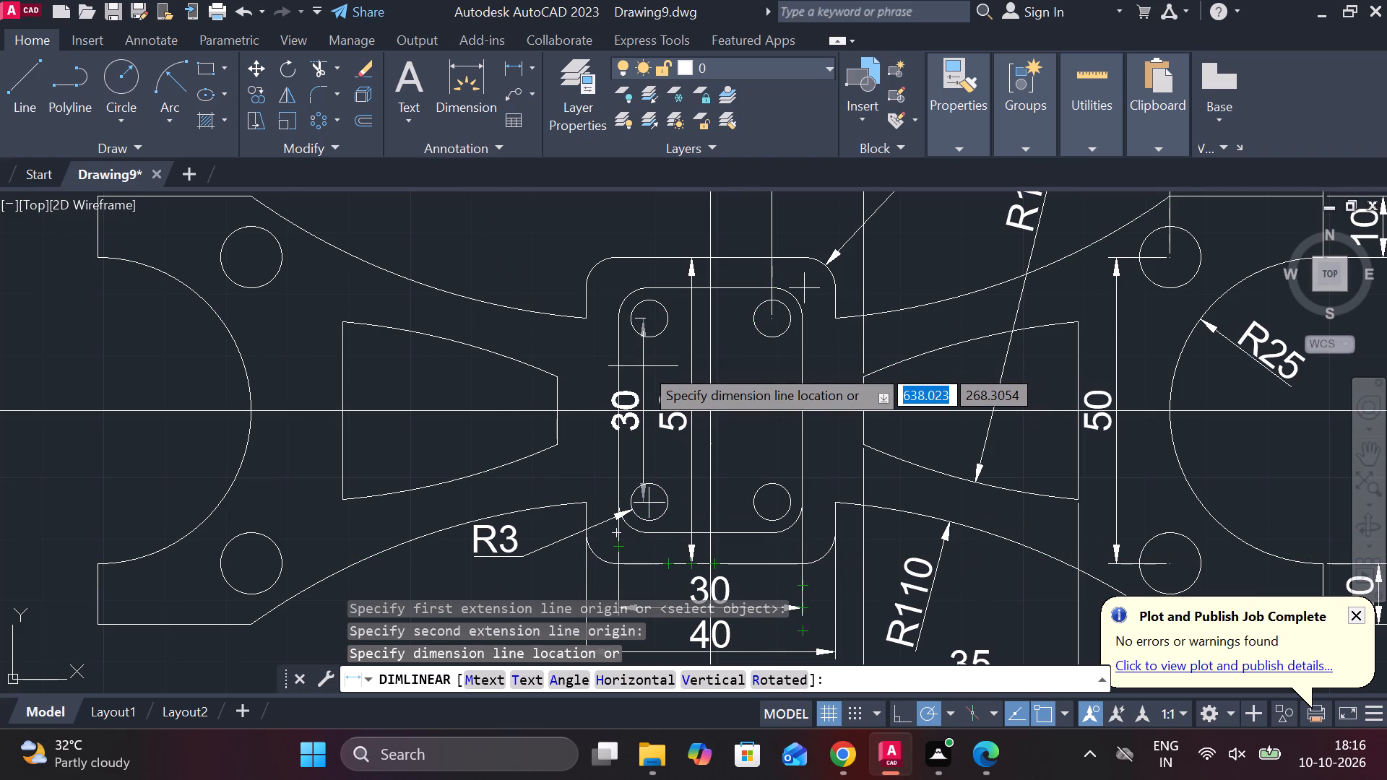
left_click(643, 366)
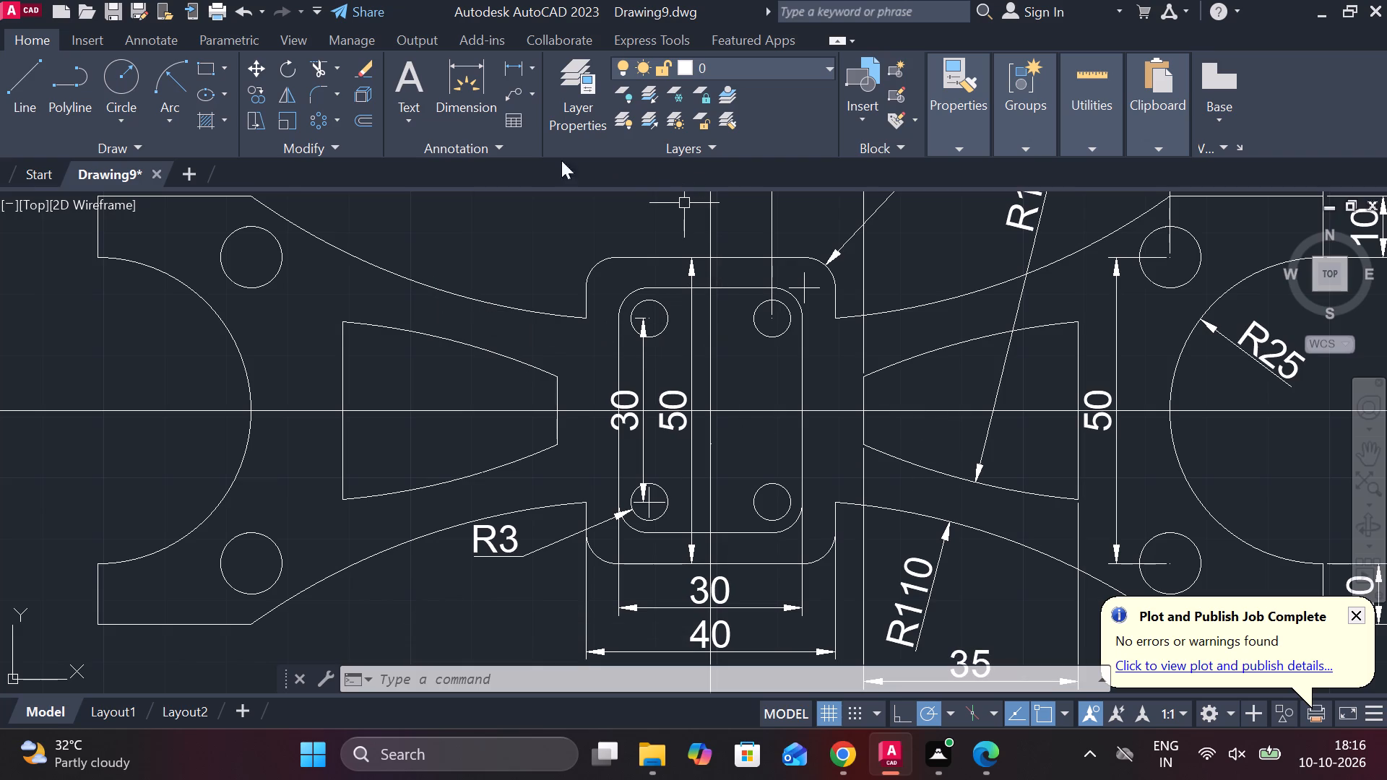
Add a vertical linear dimension to the short inner side of the left tapered cutout, placed between the cutout and the central block's holes.
left_click(528, 70)
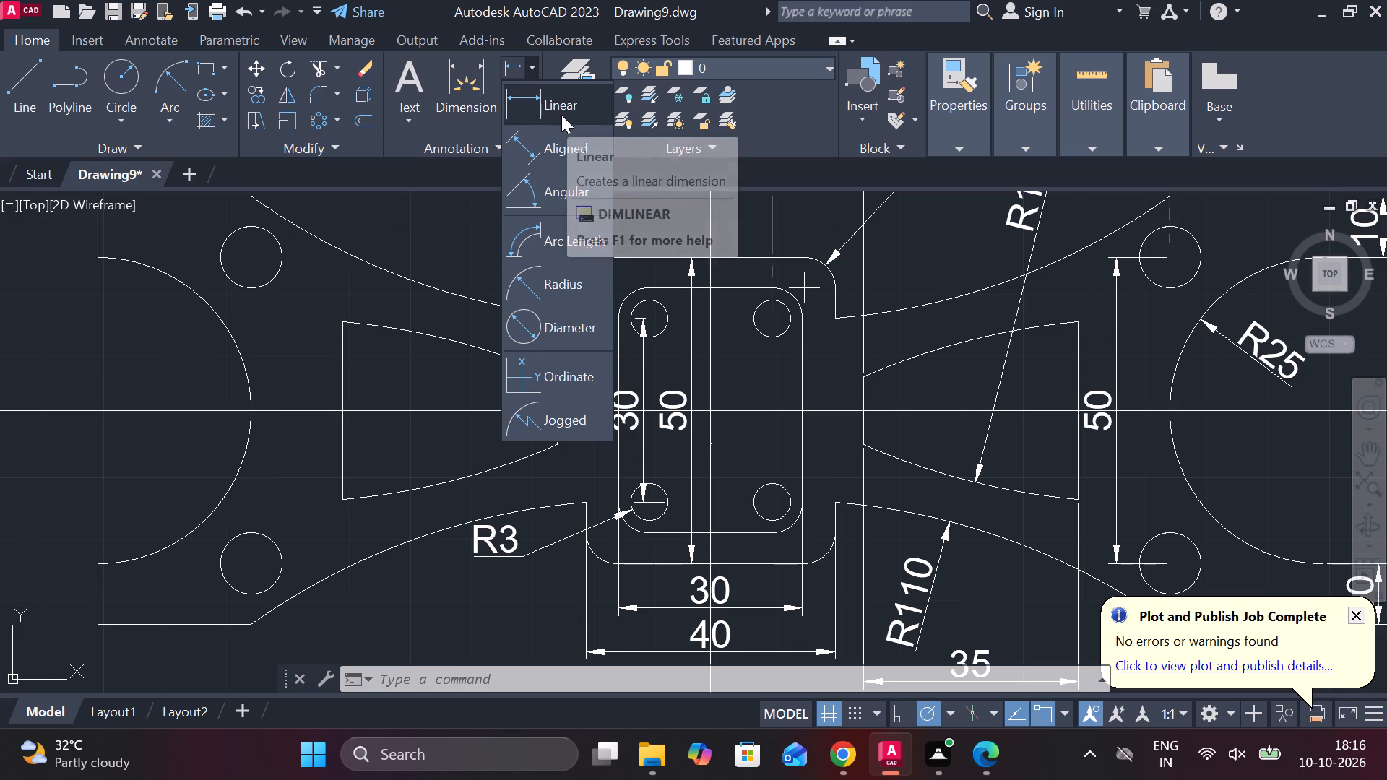
left_click(573, 110)
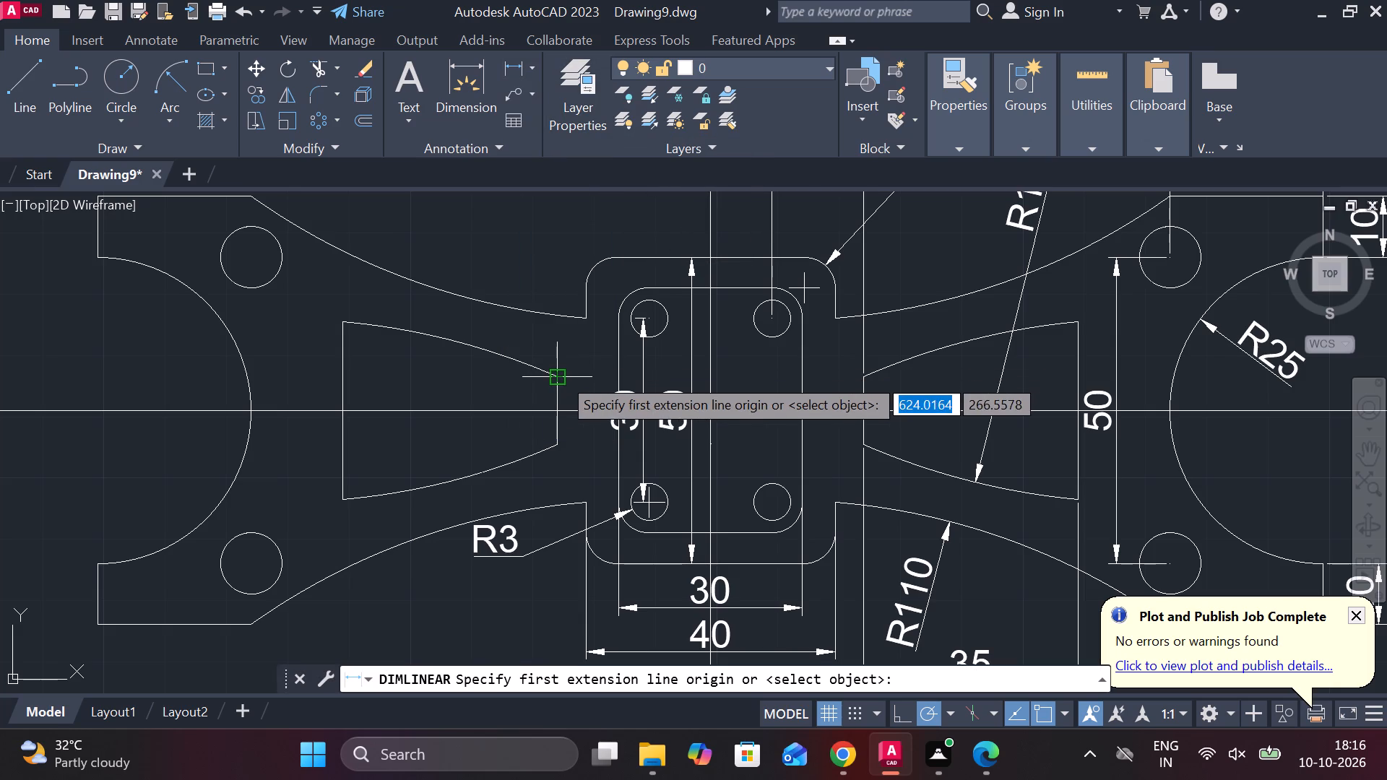
left_click(561, 376)
left_click(559, 450)
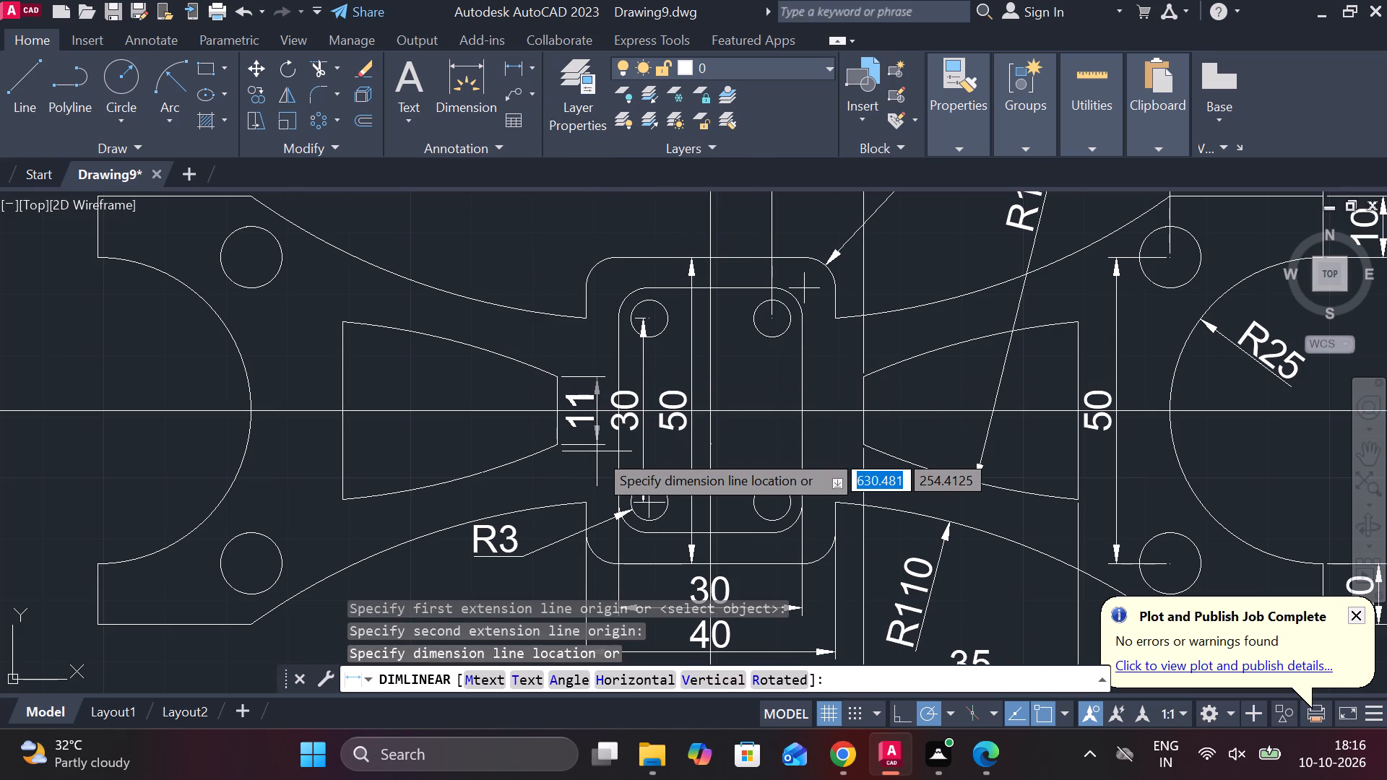
left_click(599, 354)
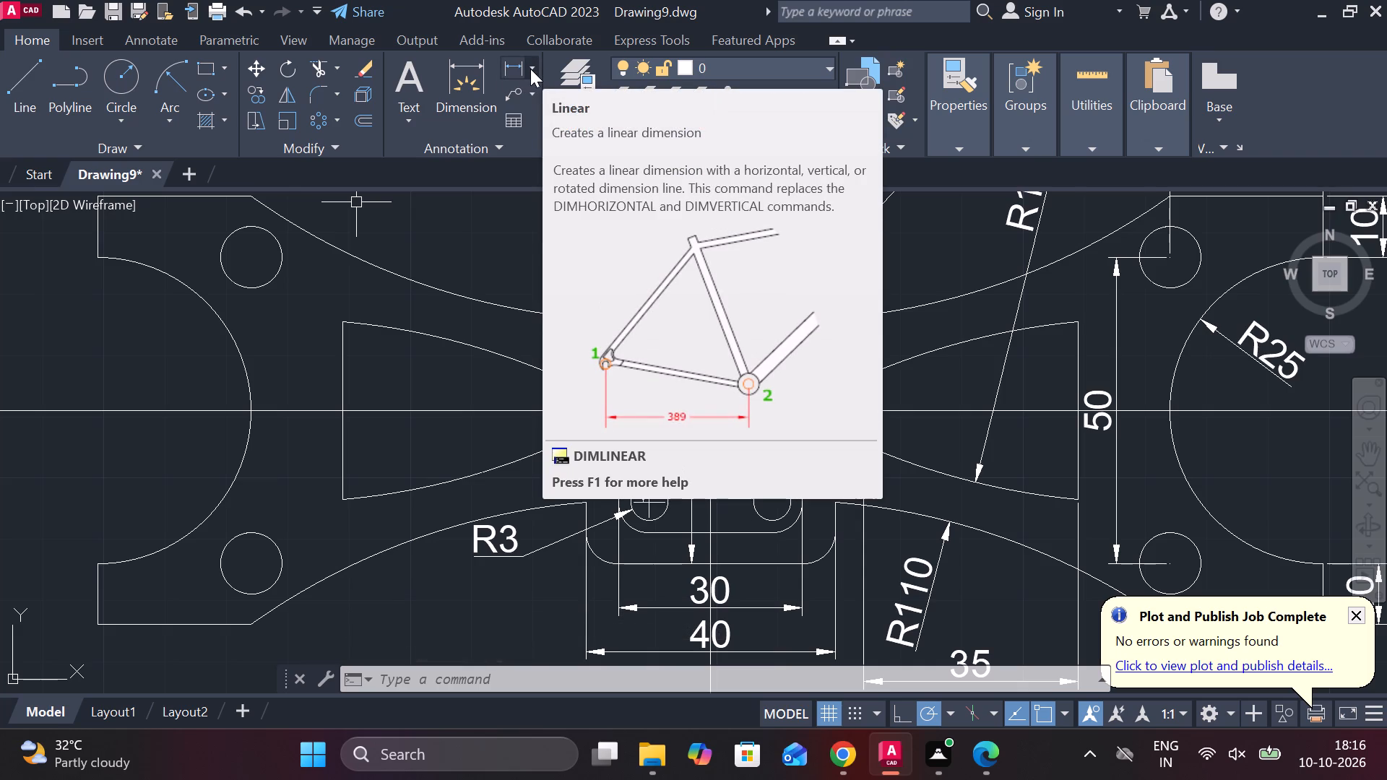
Add a vertical linear dimension to the long outer side of the left tapered cutout, placed just left of the cutout.
left_click(530, 69)
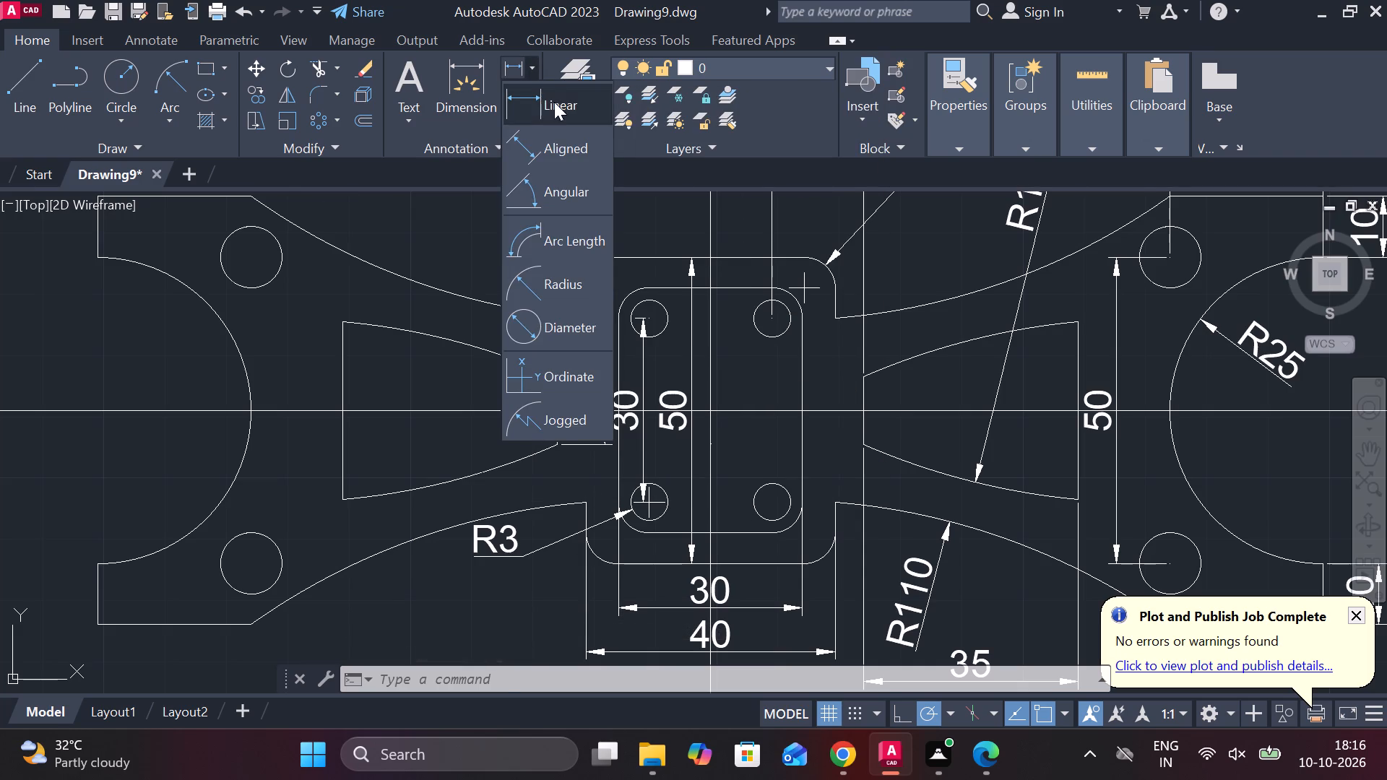
left_click(556, 102)
left_click(340, 329)
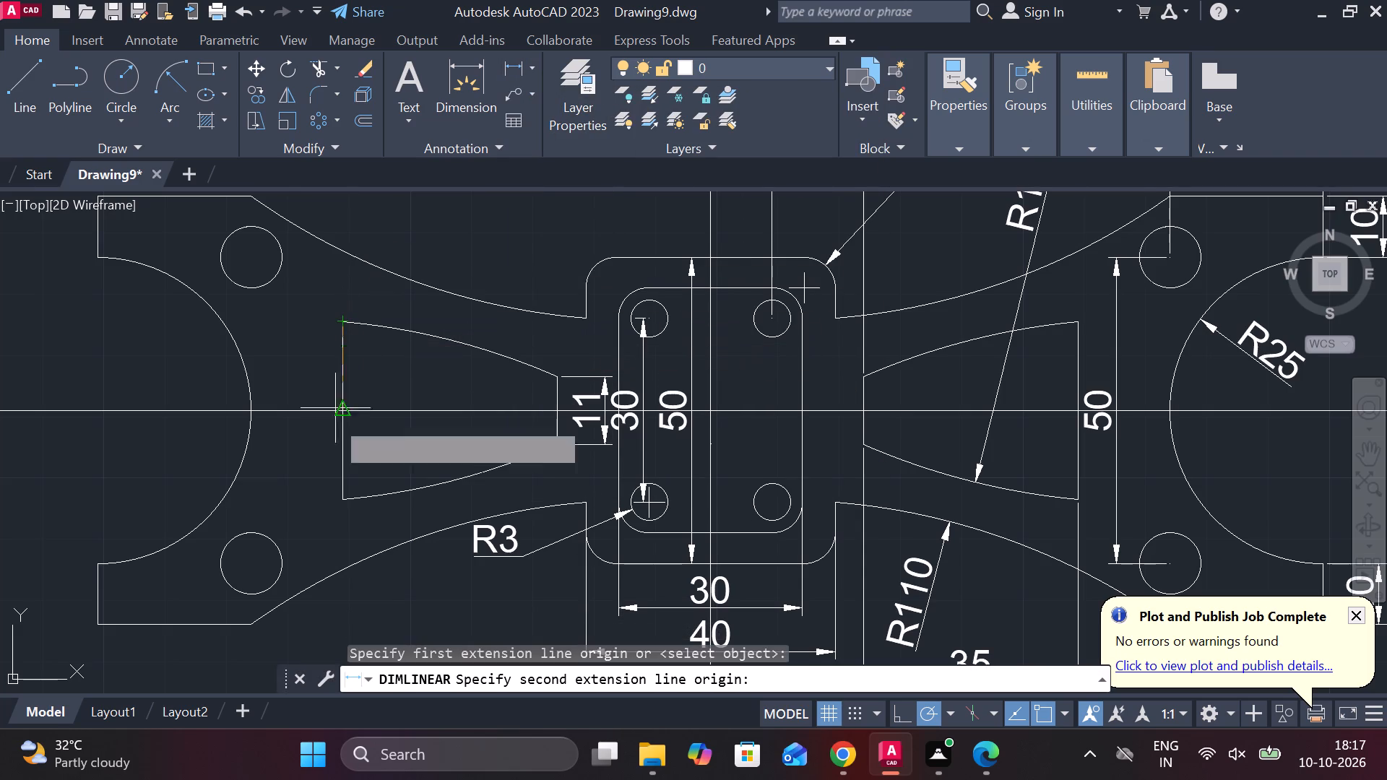
left_click(345, 503)
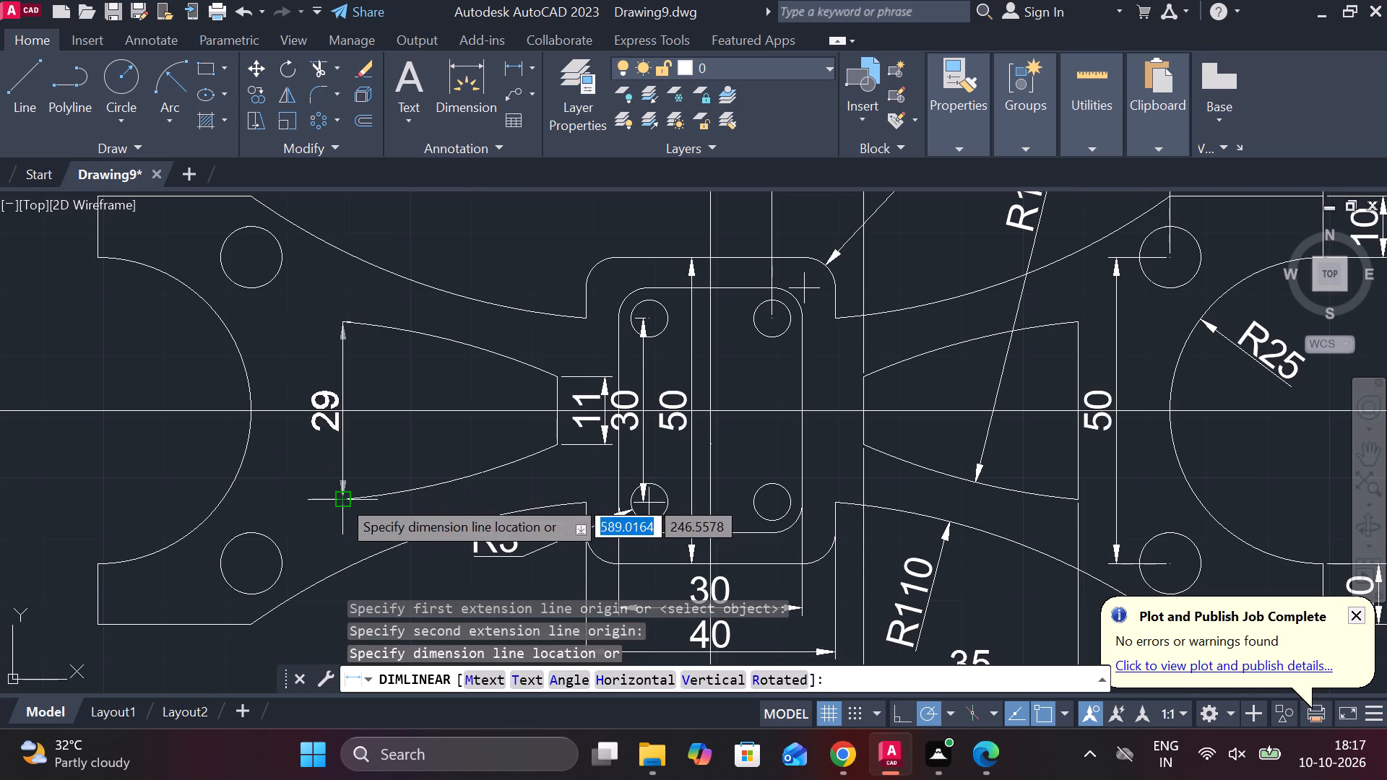
left_click(312, 488)
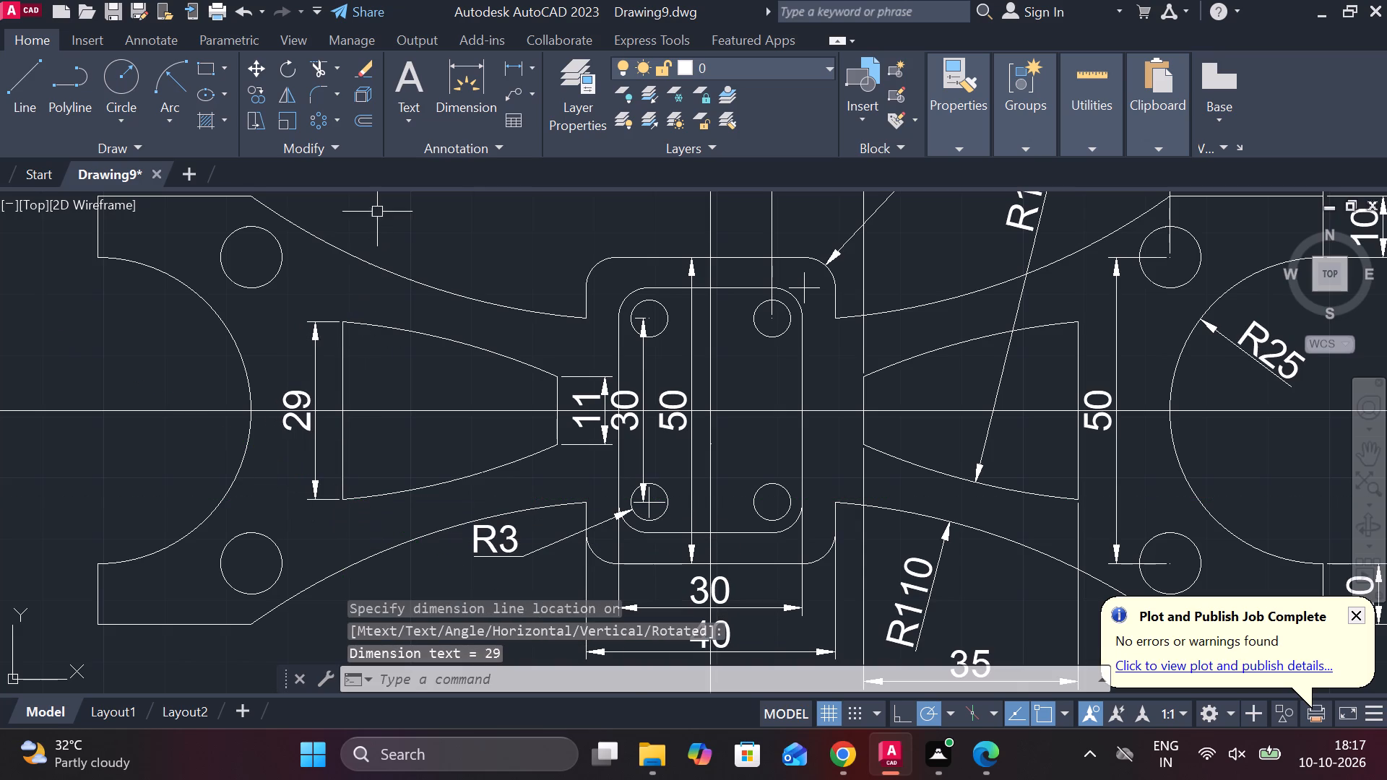
Add a vertical linear dimension between the centres of the two left end circles, placed inside the left semicircular notch.
left_click(537, 72)
left_click(563, 111)
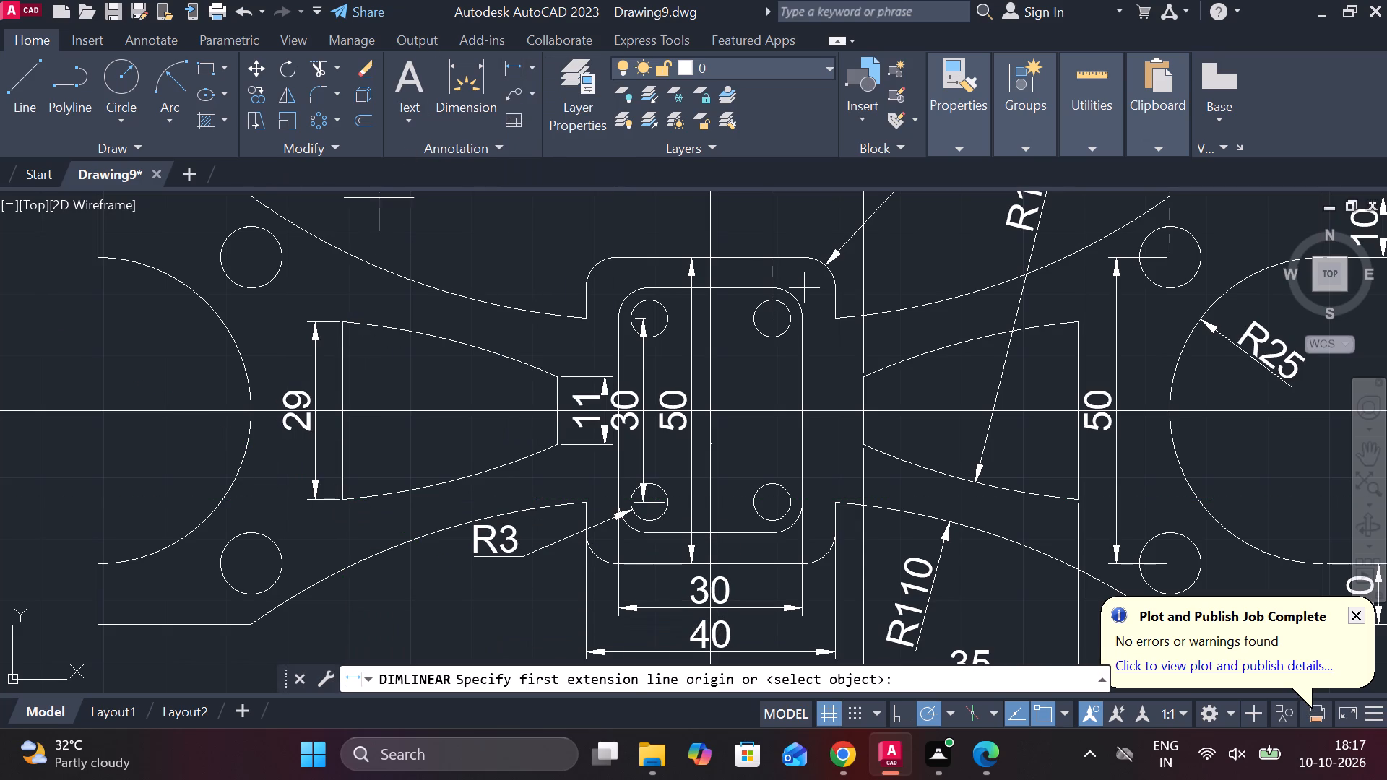
left_click(255, 254)
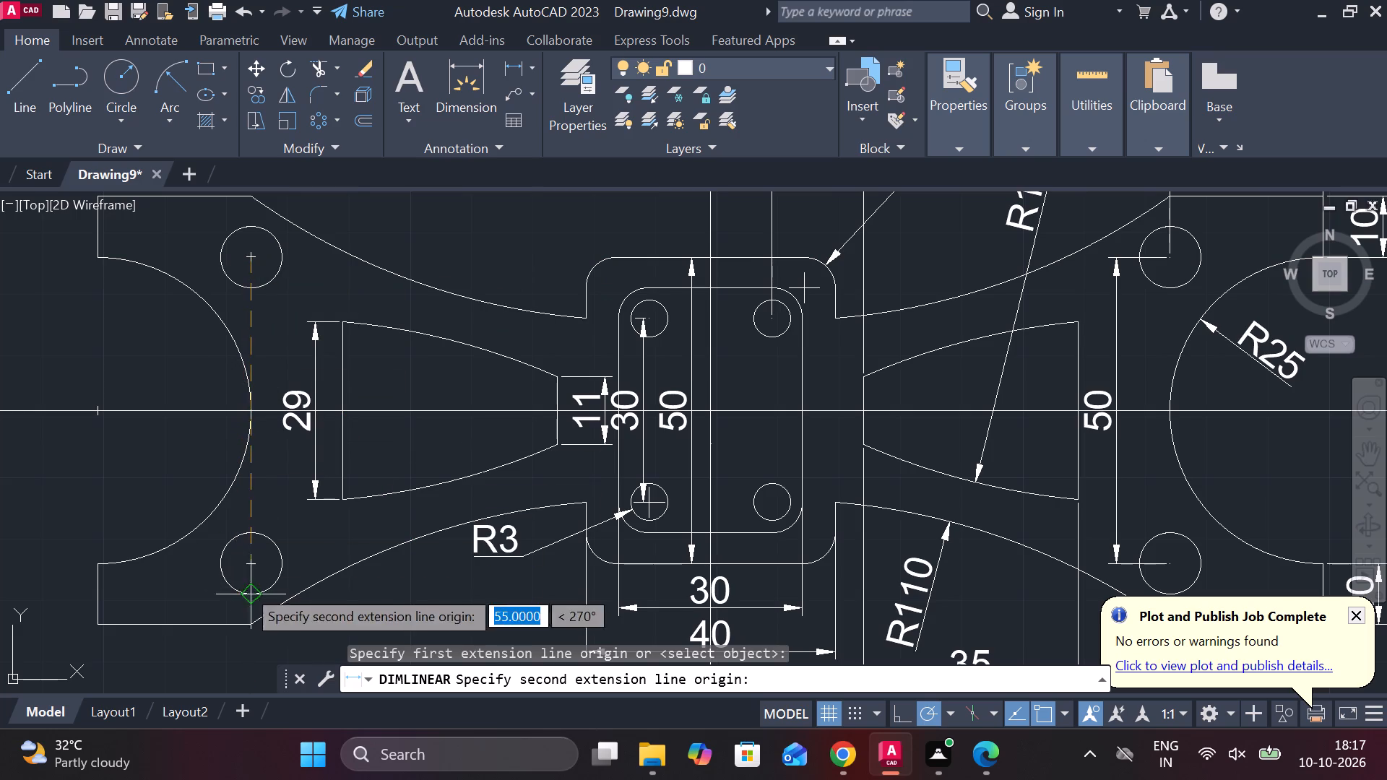
left_click(256, 562)
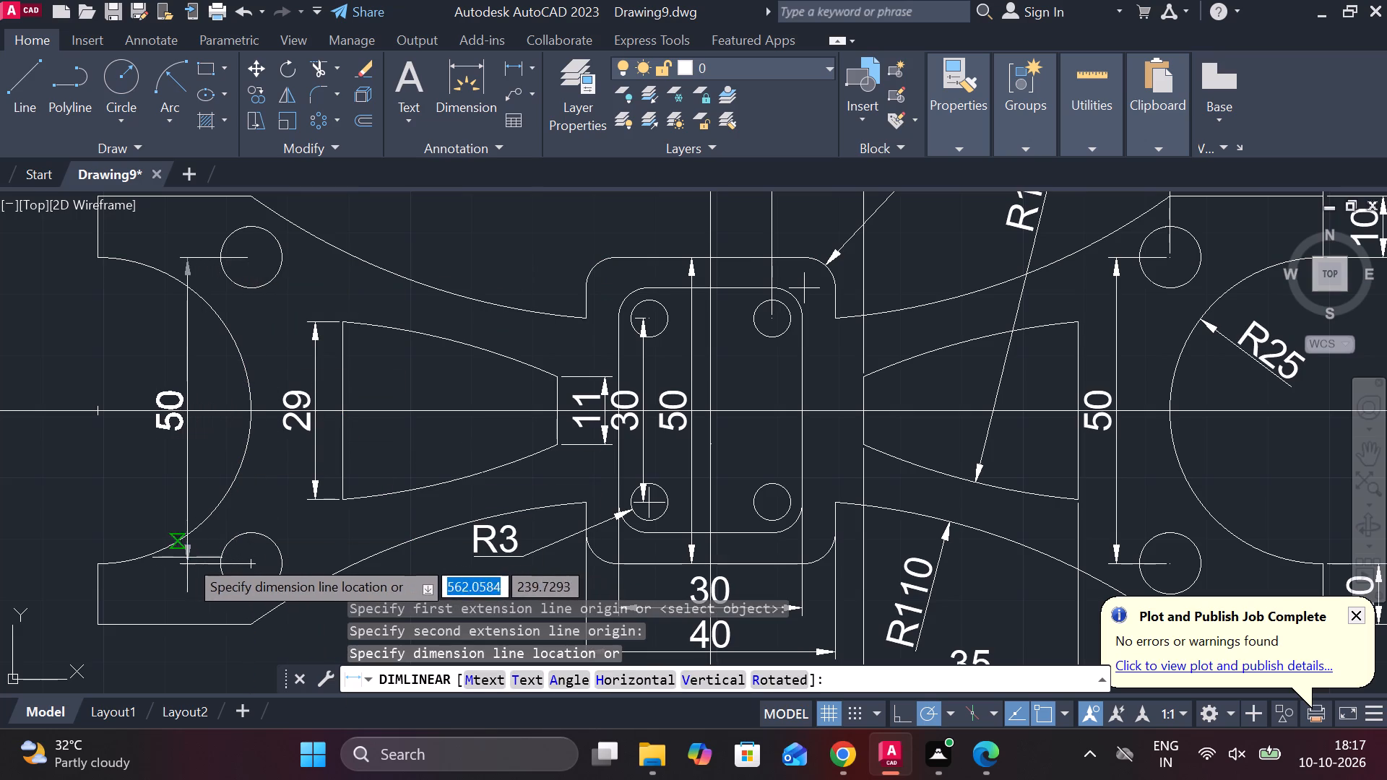
left_click(151, 560)
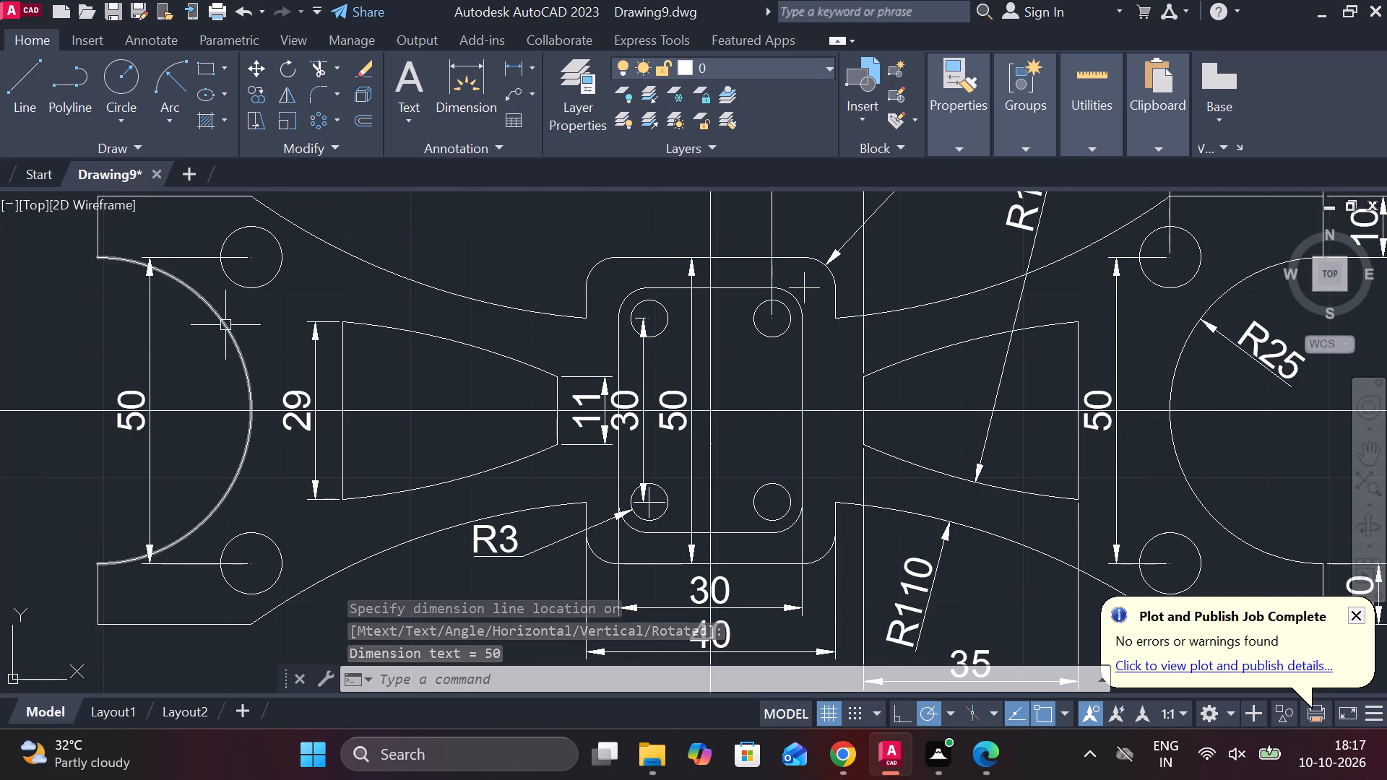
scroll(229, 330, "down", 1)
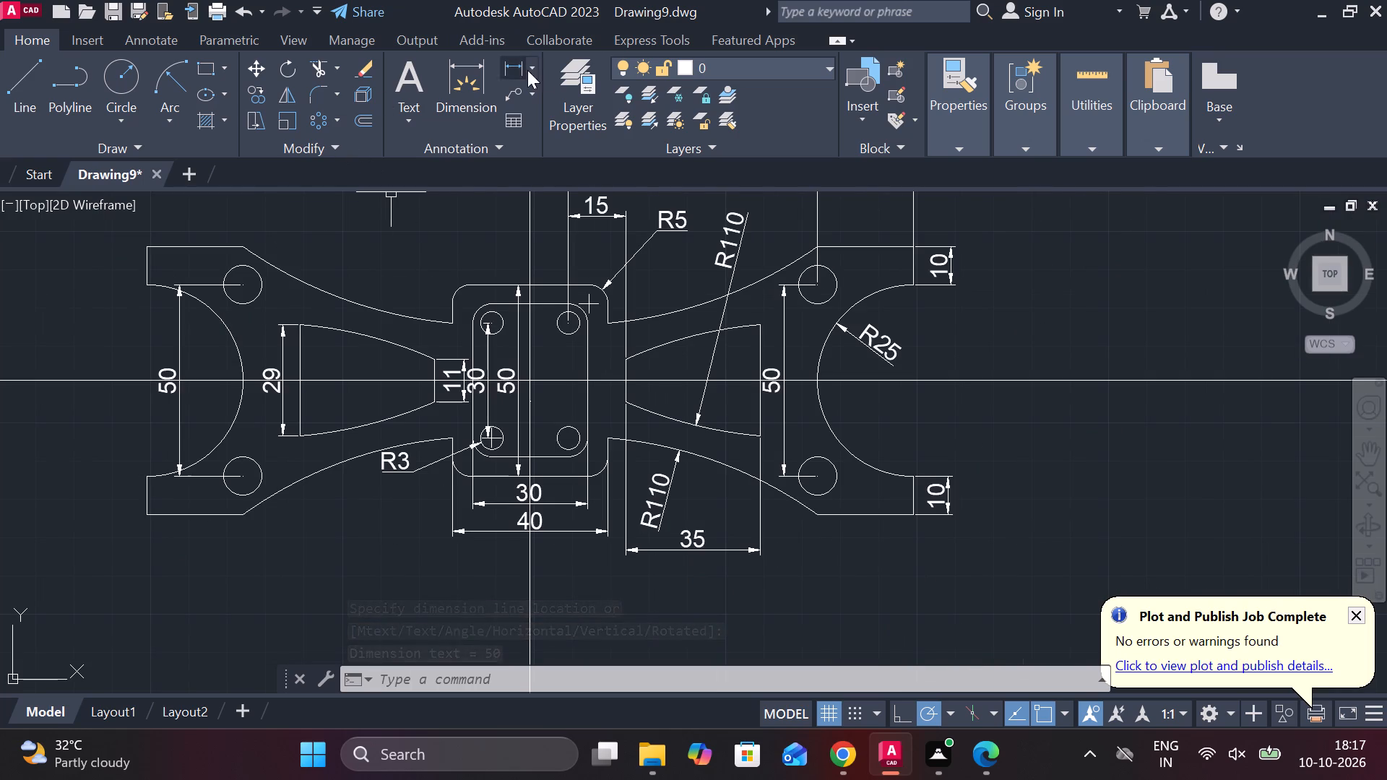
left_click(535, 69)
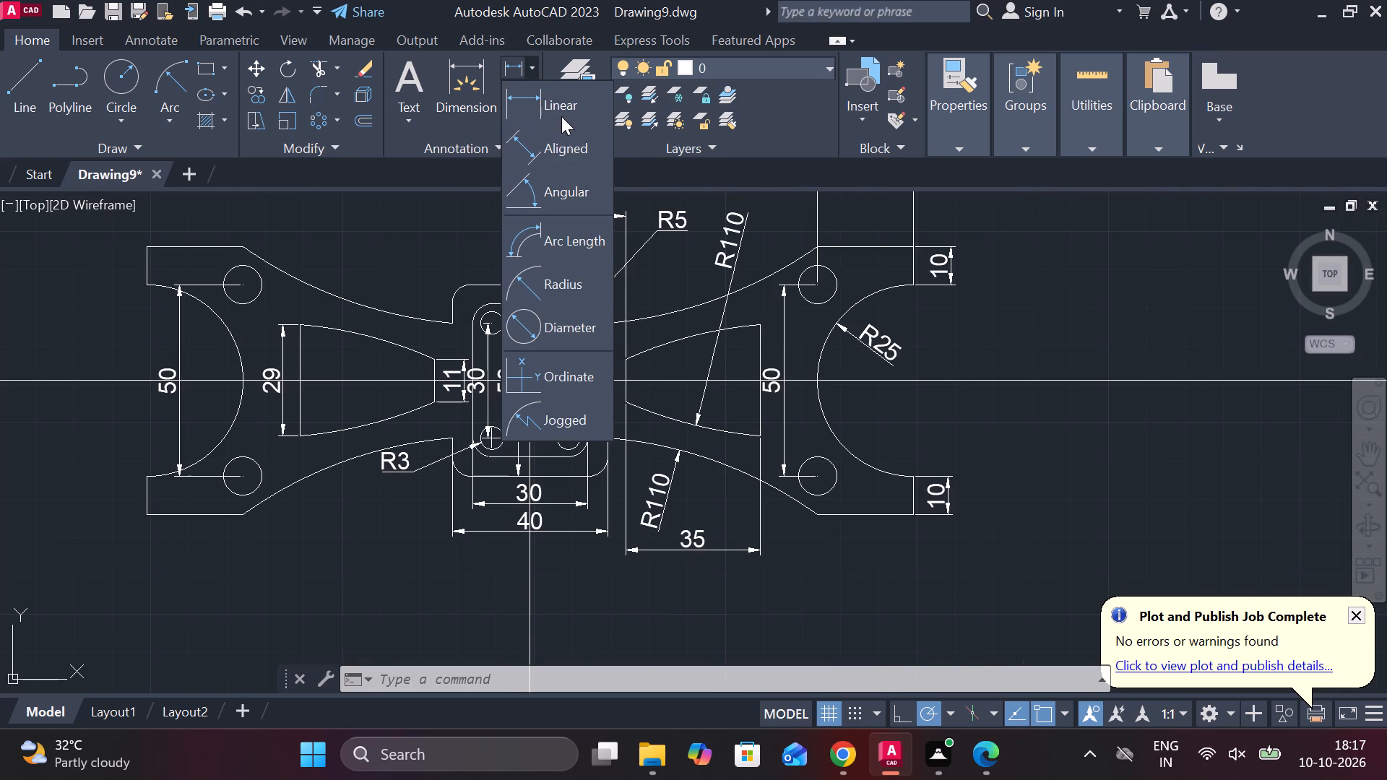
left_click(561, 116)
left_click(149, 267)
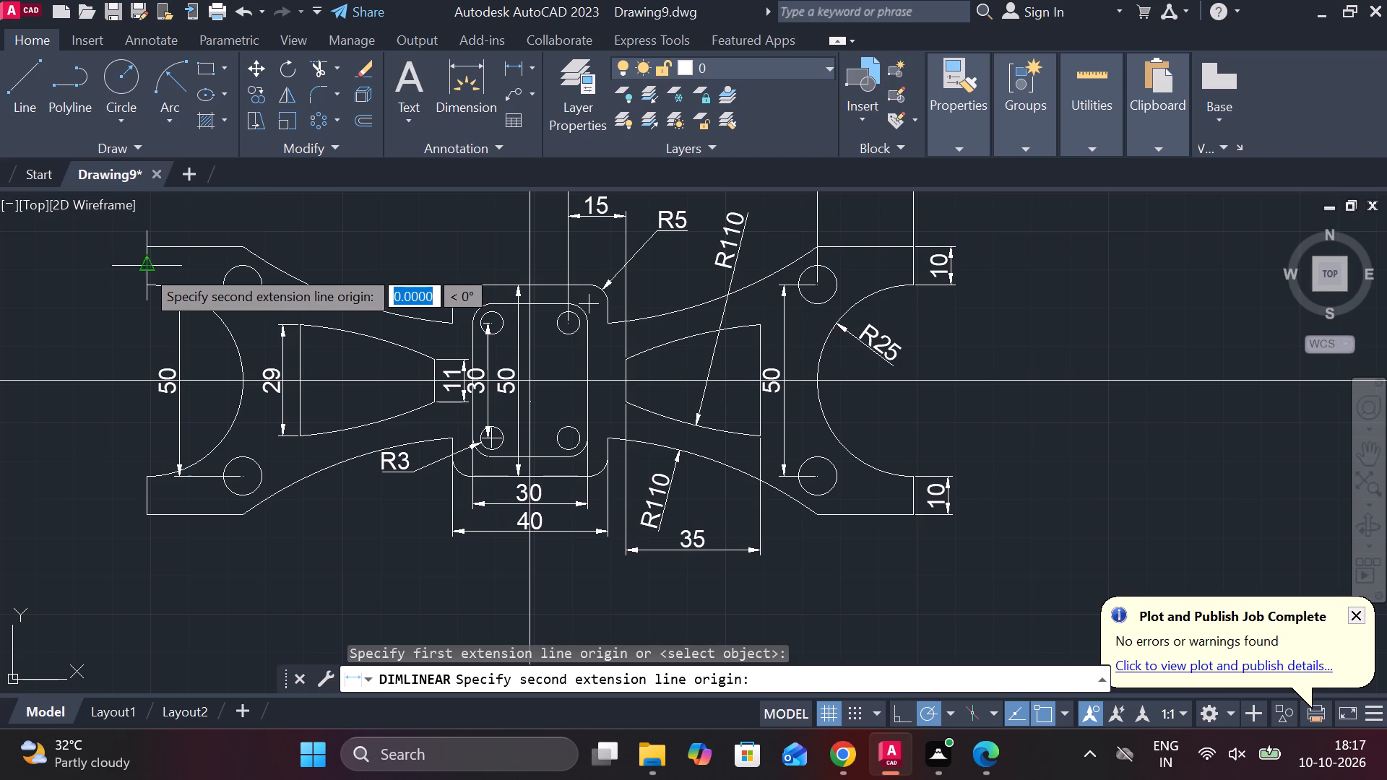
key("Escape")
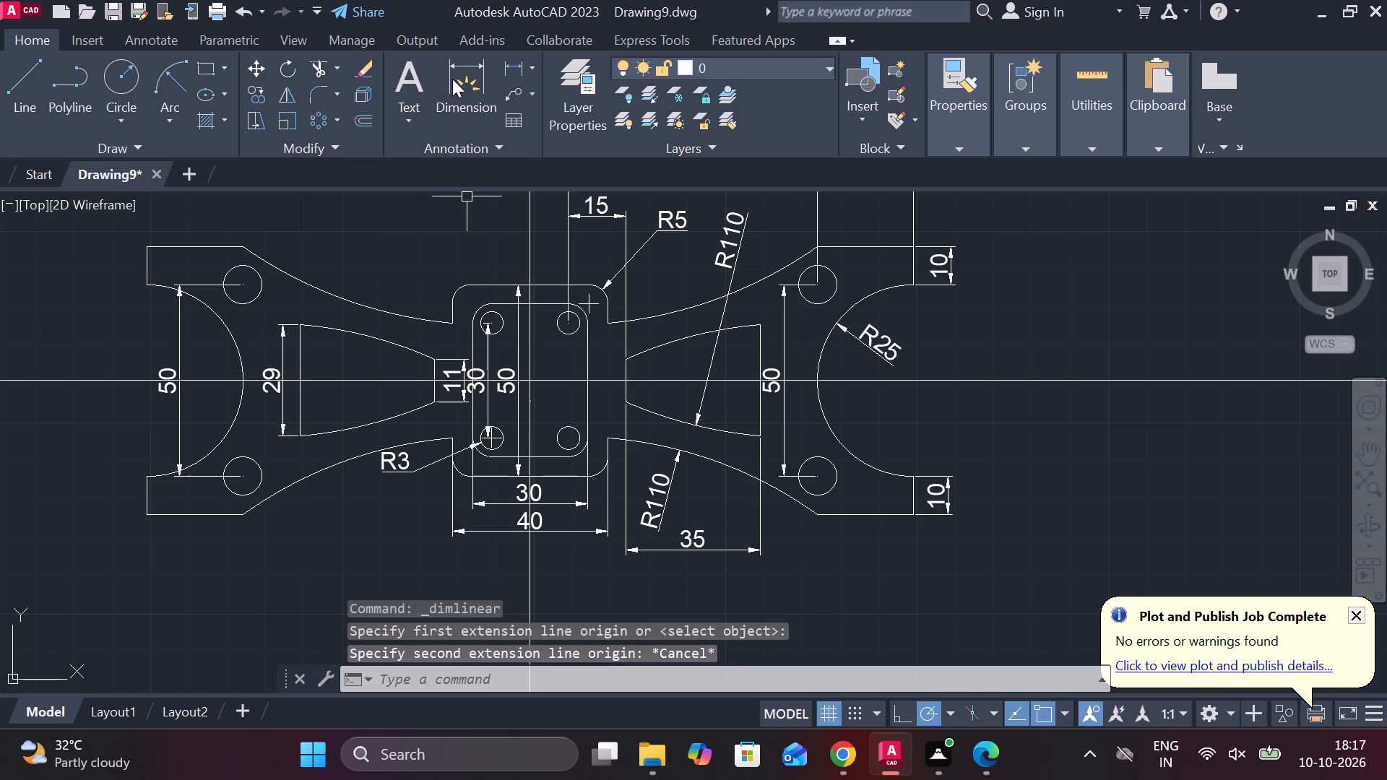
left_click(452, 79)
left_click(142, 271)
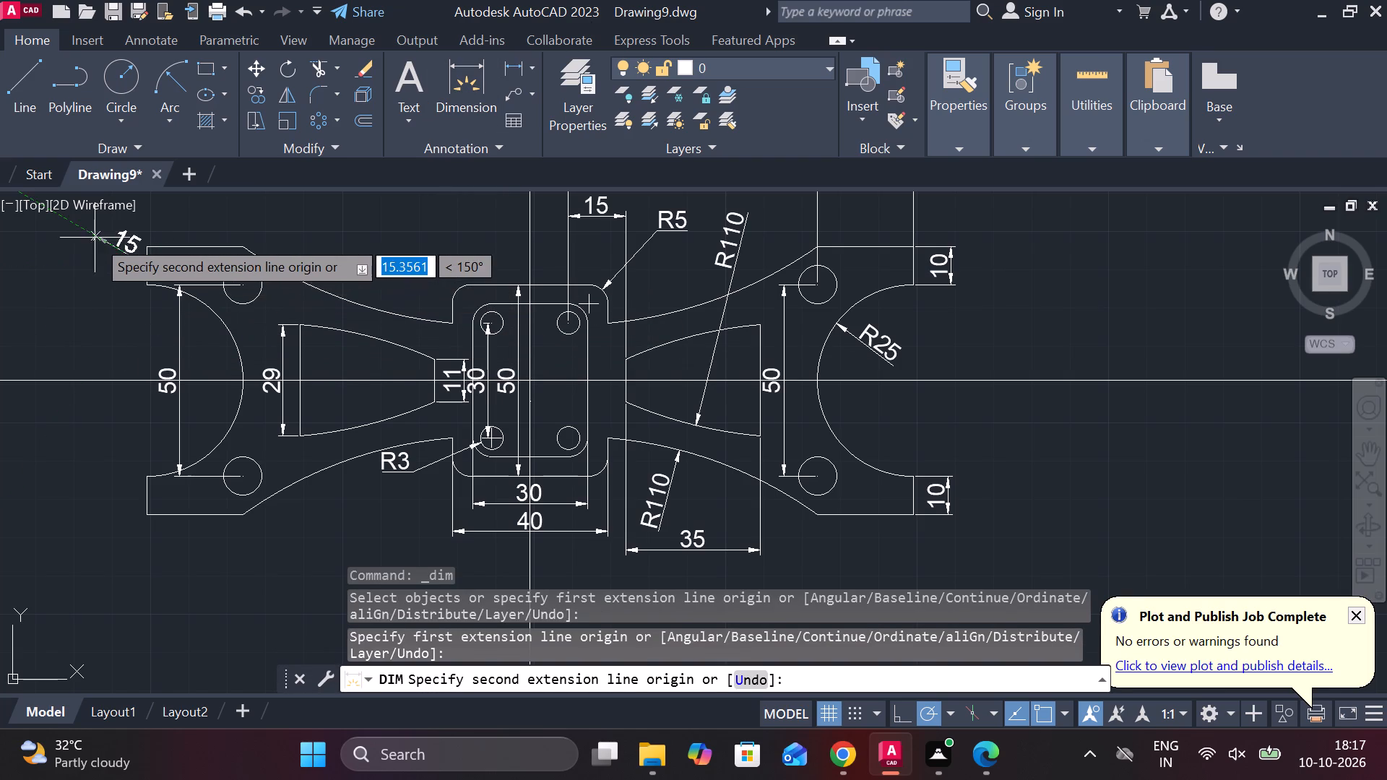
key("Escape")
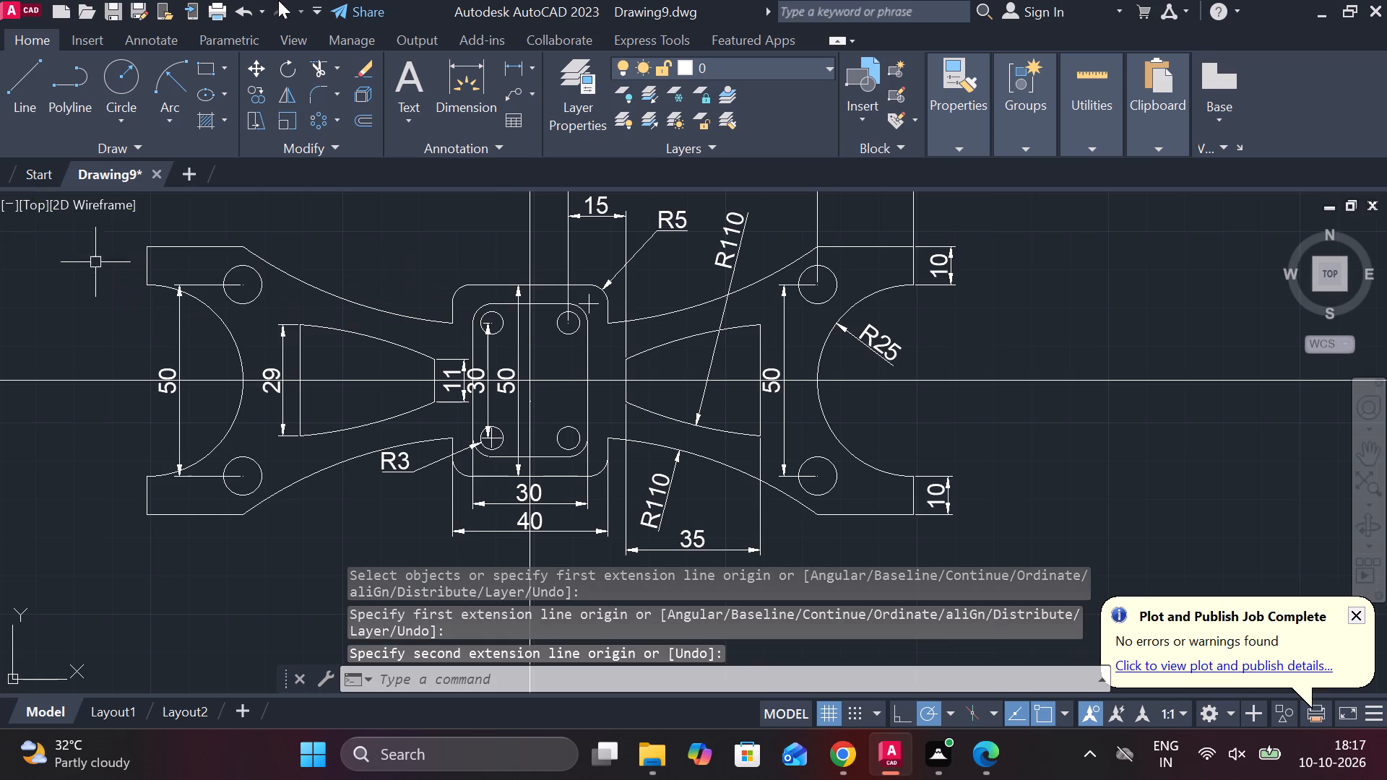
Add a vertical linear dimension to the short edge above the left semicircular notch, placed just outside the outline's left end.
left_click(523, 61)
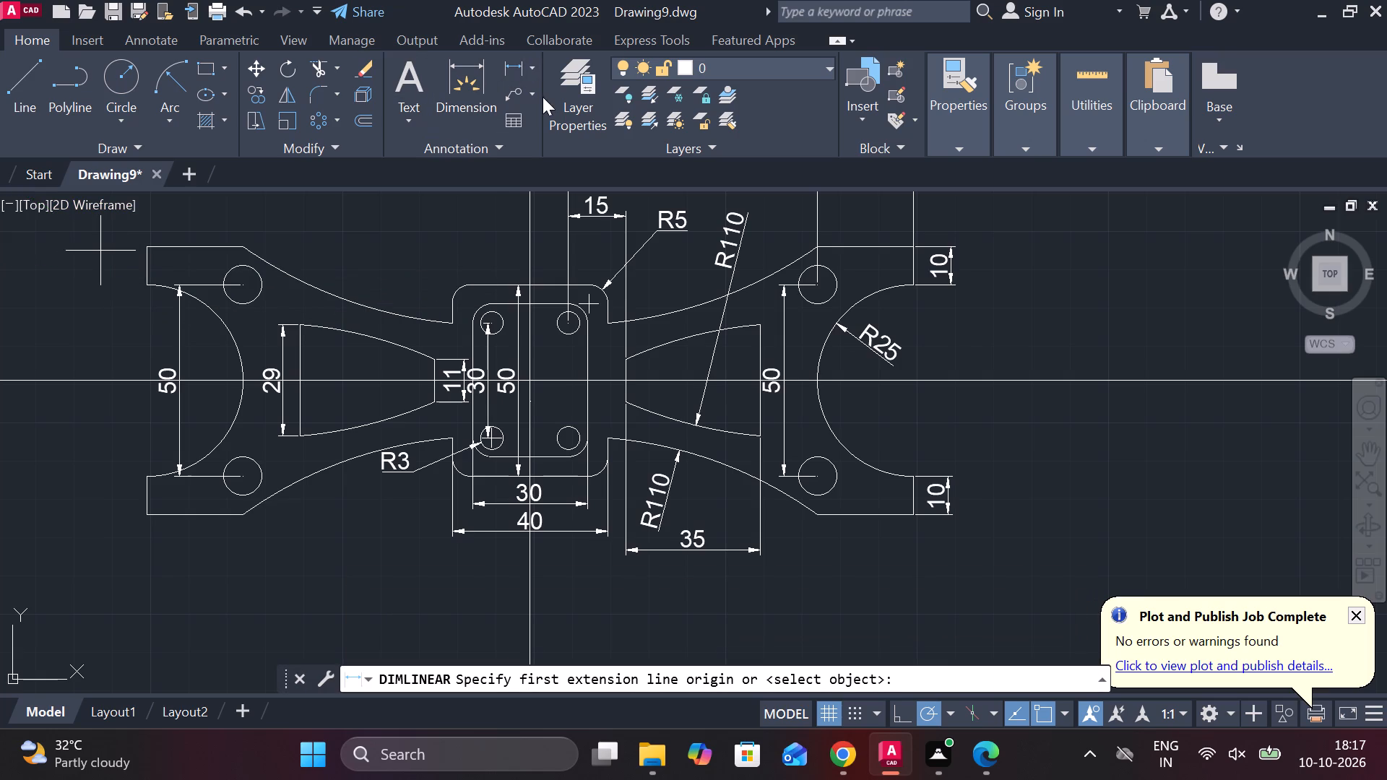
left_click(530, 74)
left_click(526, 92)
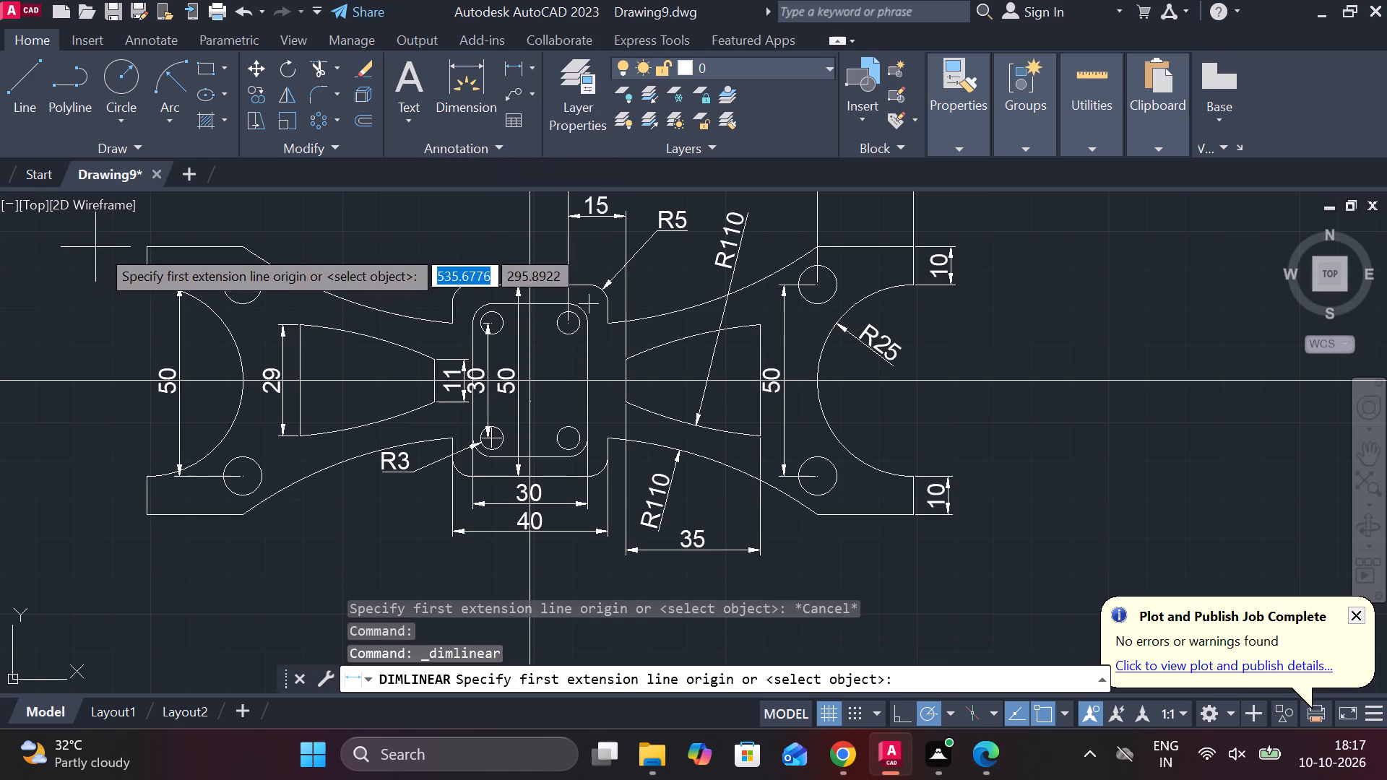
left_click(142, 244)
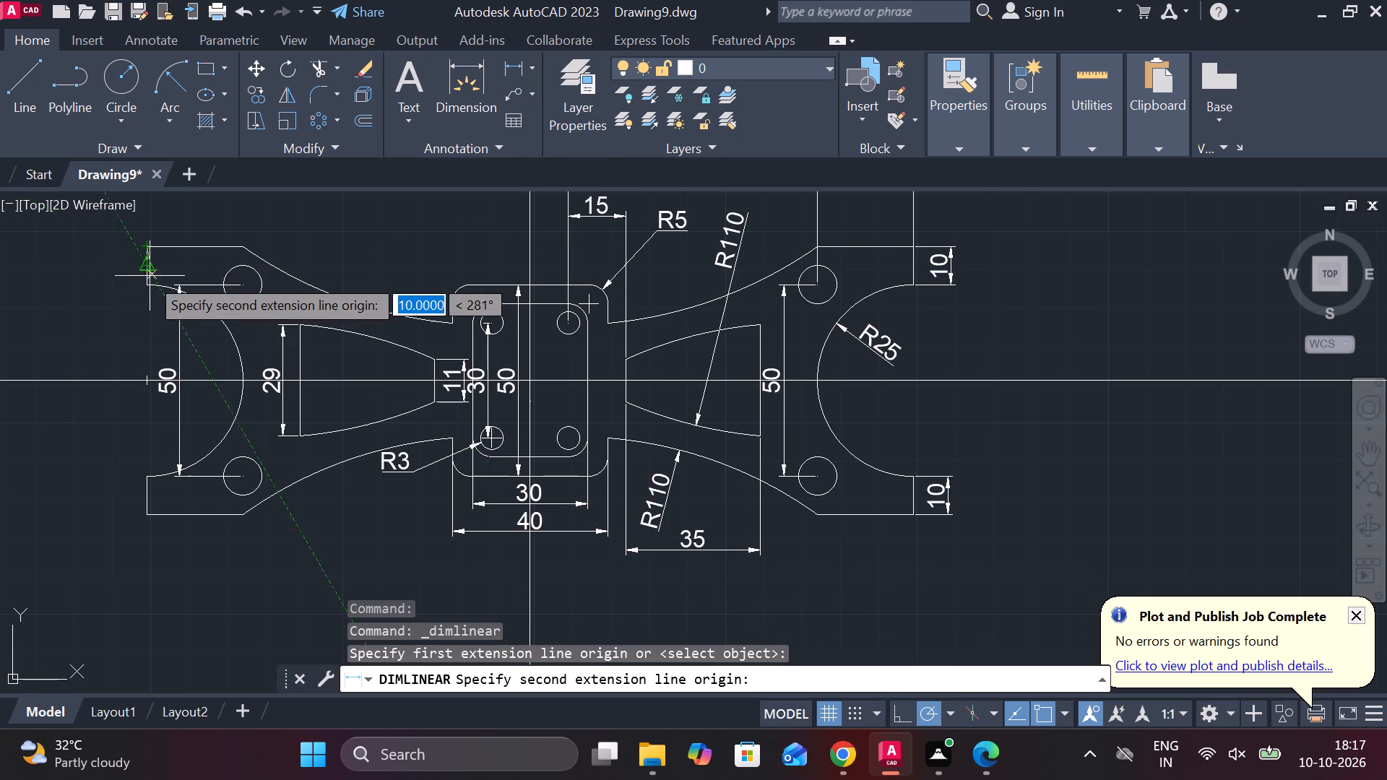
left_click(145, 281)
left_click(124, 279)
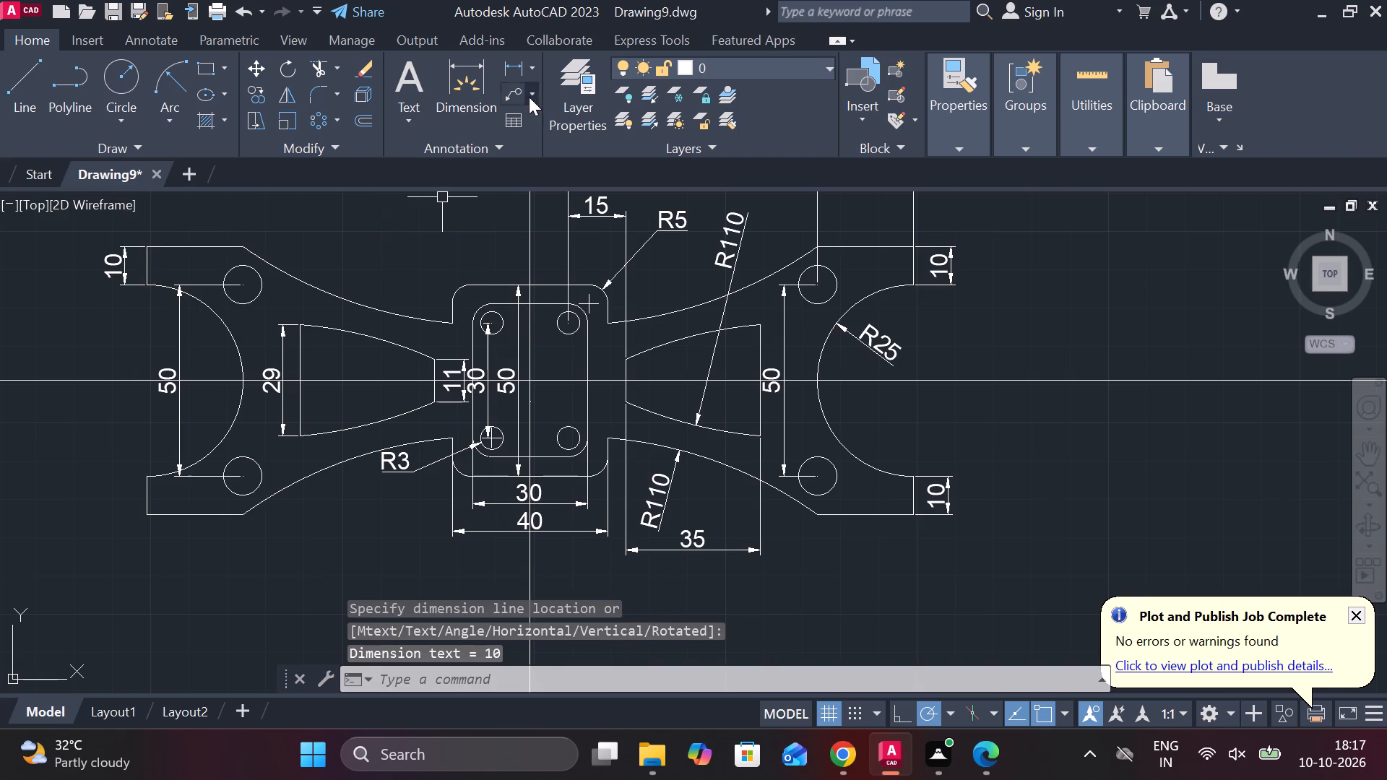
Add a vertical linear dimension to the short edge below the left semicircular notch, placed just outside the outline's left end.
left_click(535, 64)
left_click(583, 108)
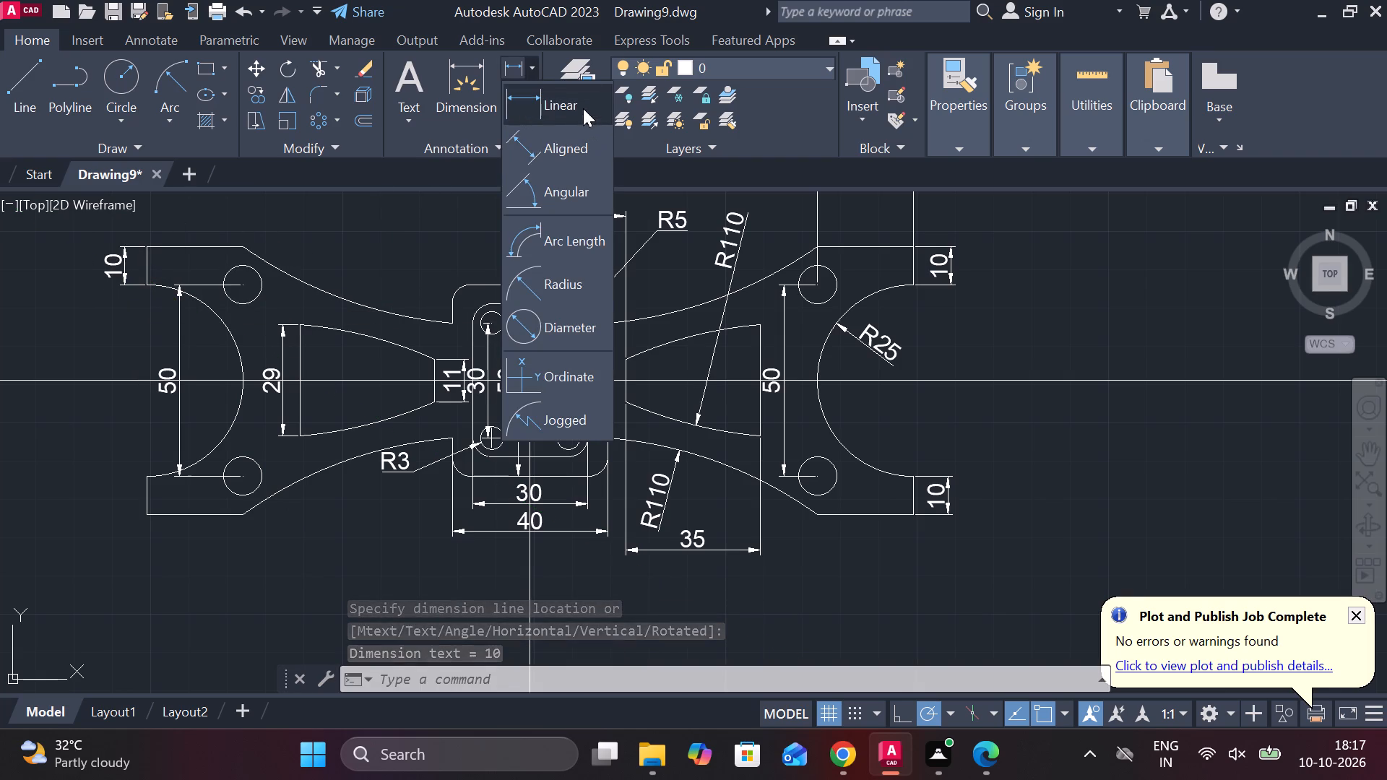
left_click(147, 474)
left_click(145, 507)
left_click(123, 511)
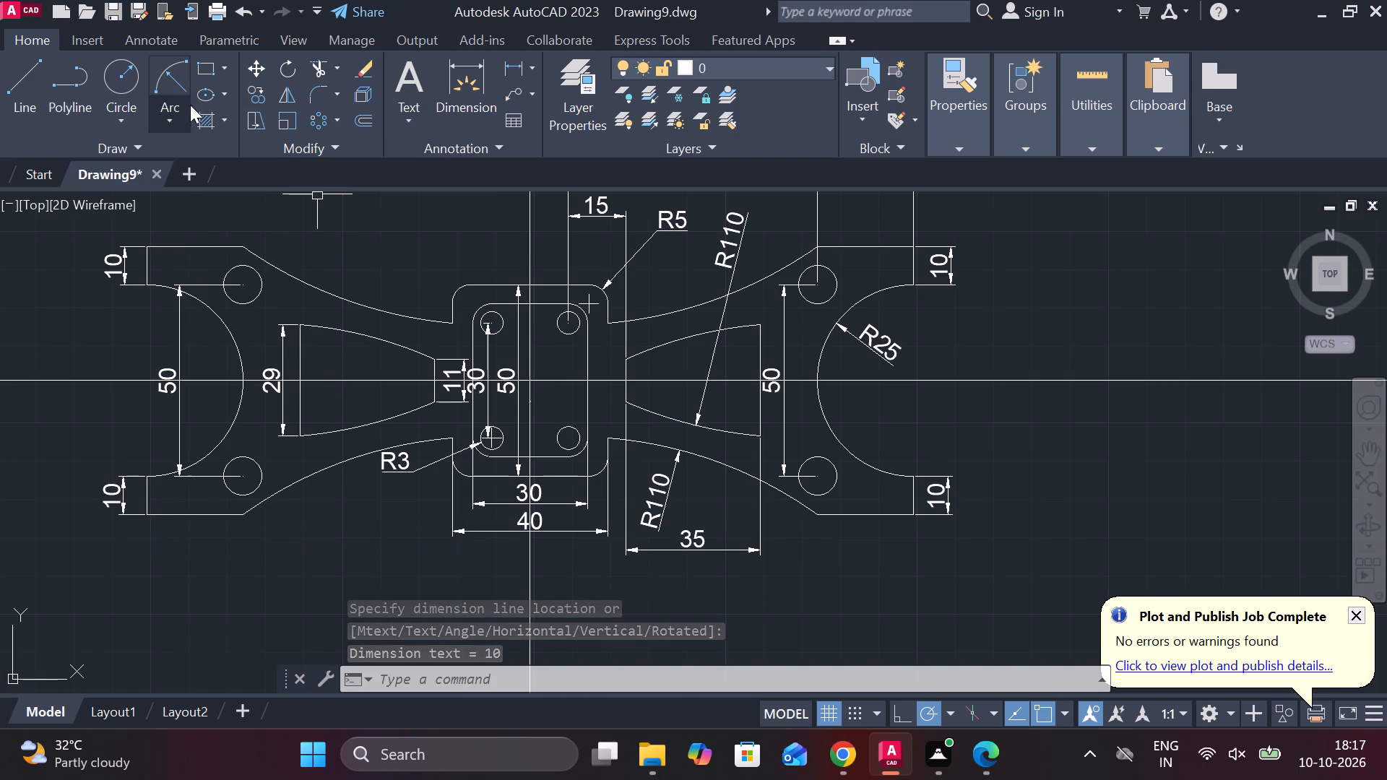
Add a radius dimension to the left semicircular notch arc, with its text beside the lower left end circle.
left_click(535, 66)
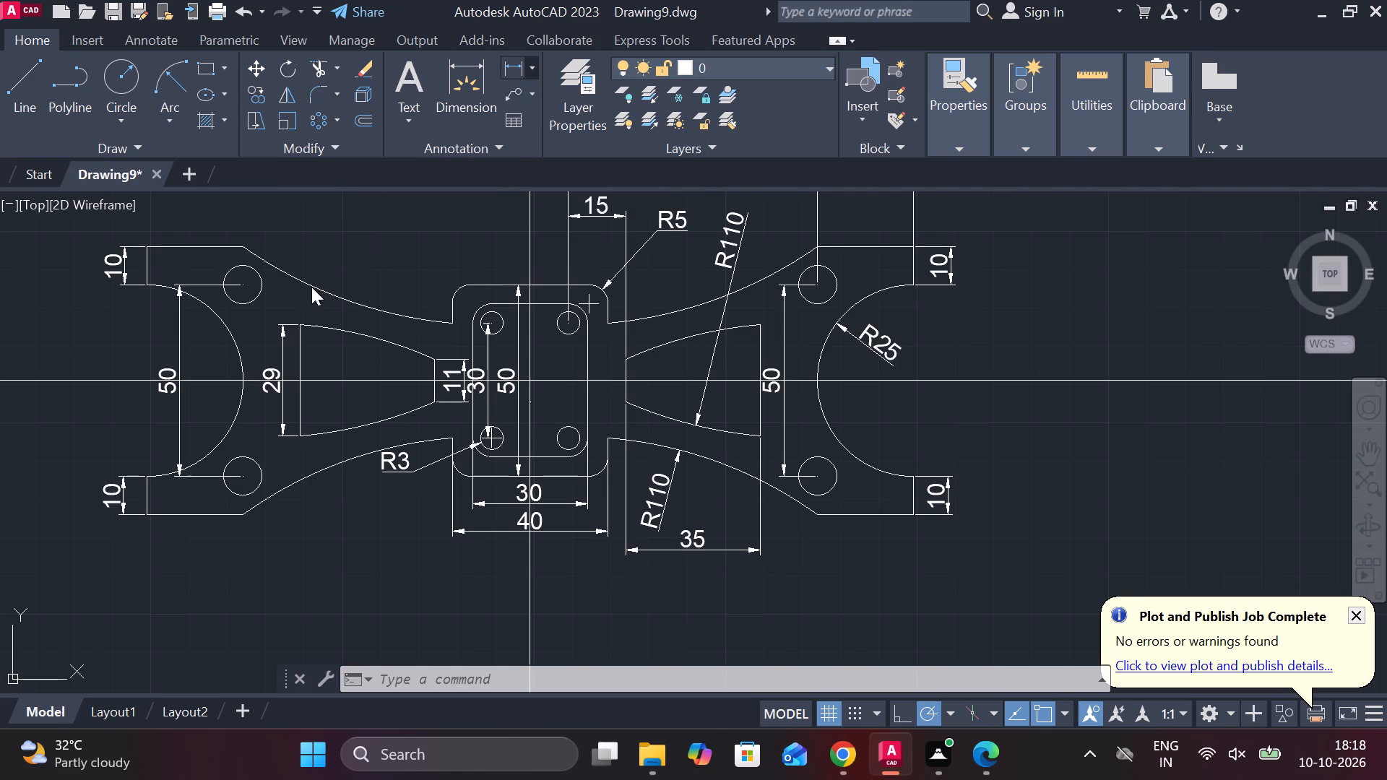
left_click(585, 290)
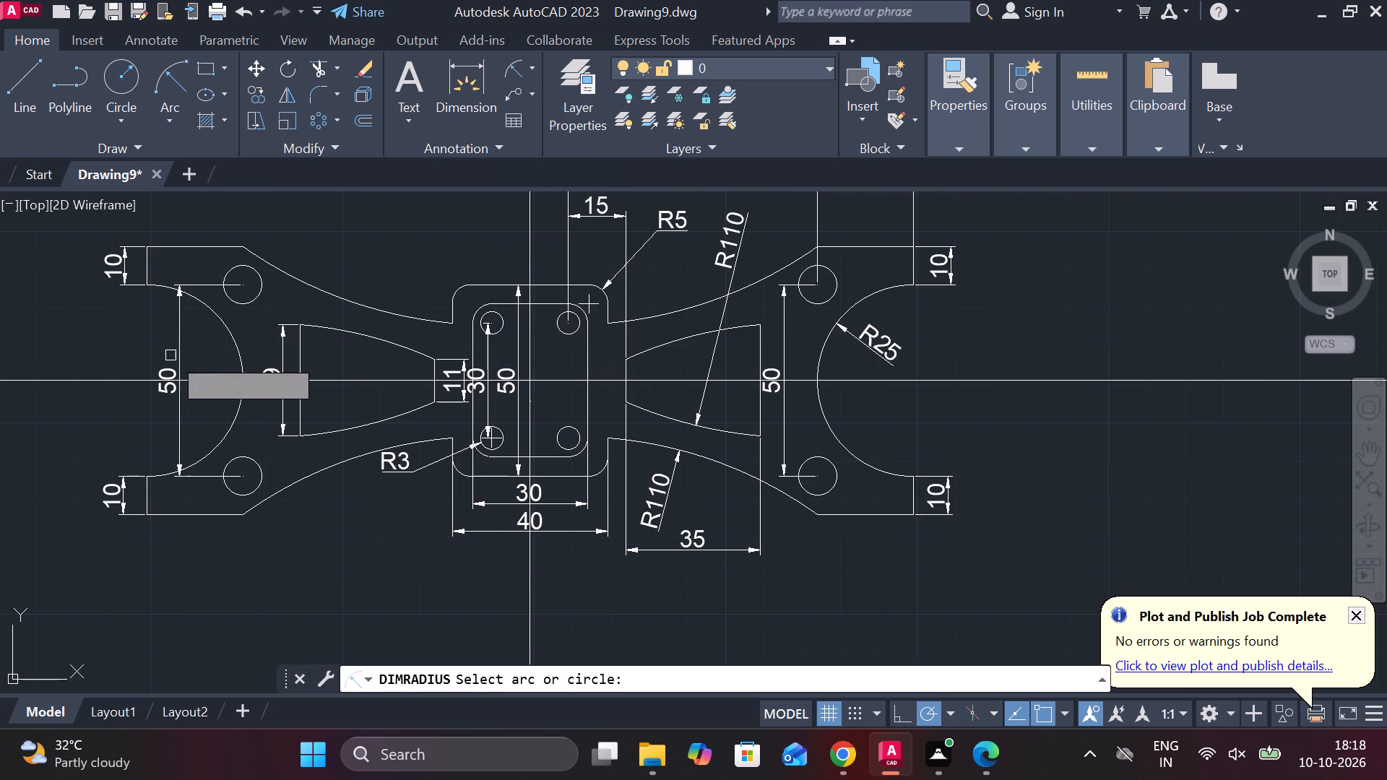
left_click(160, 471)
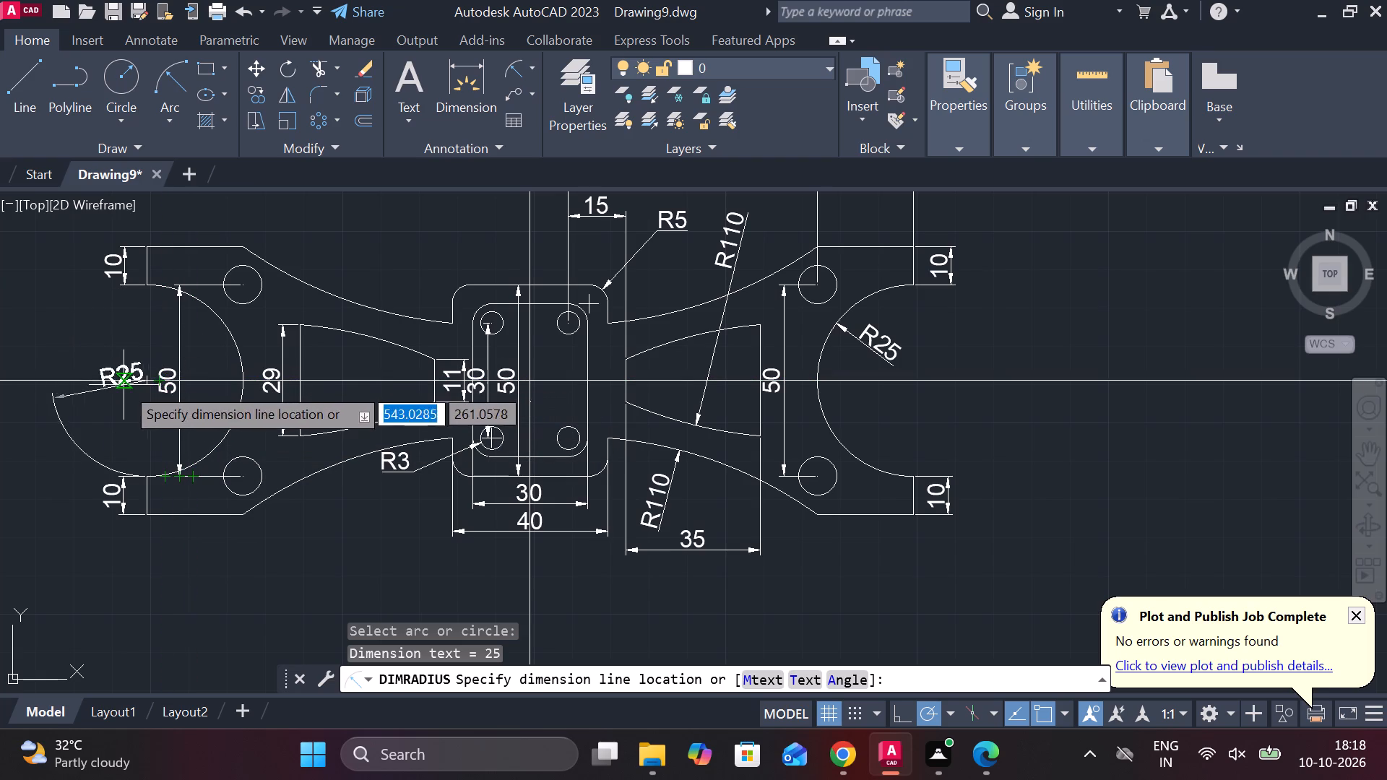
left_click(267, 465)
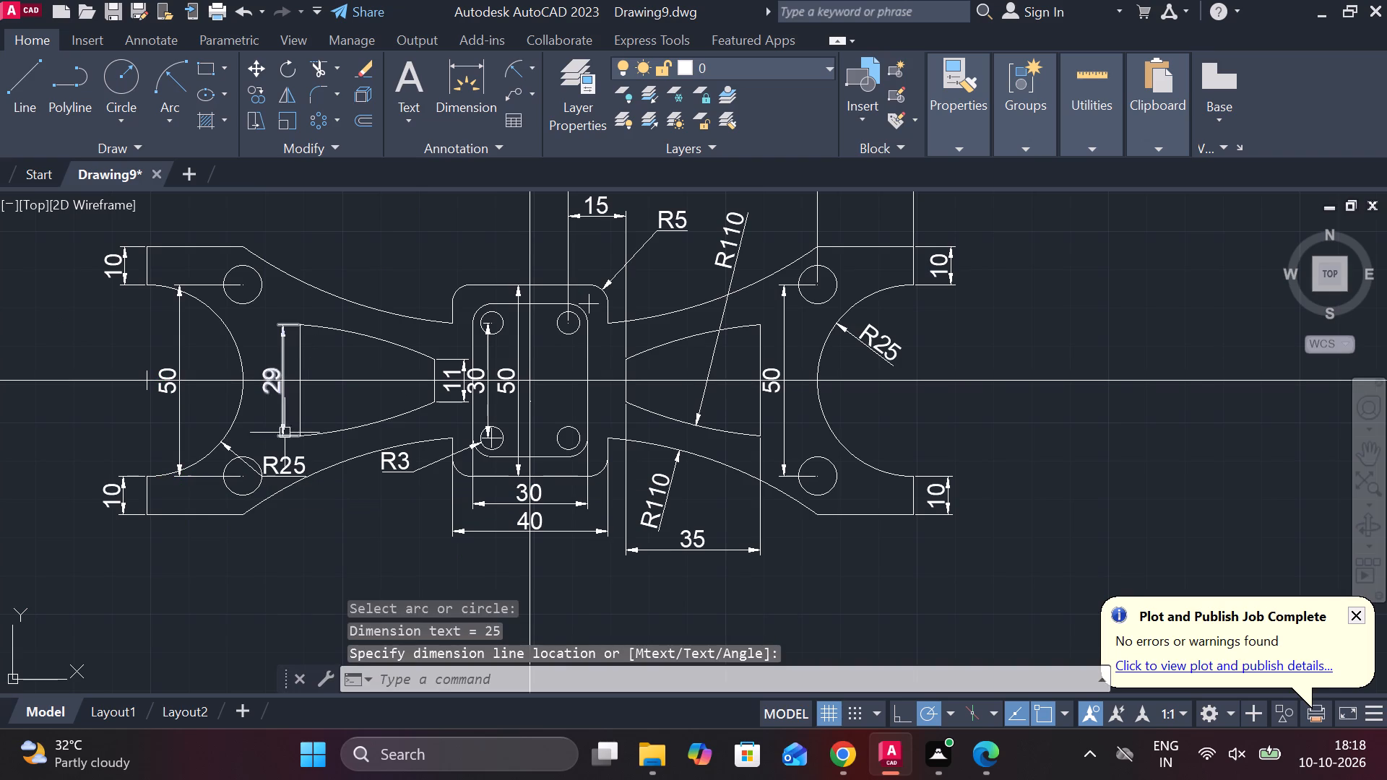
Move the left notch's radius dimension text away from the lower left circle, to clear space below the lower left 110-radius arc.
left_click(282, 470)
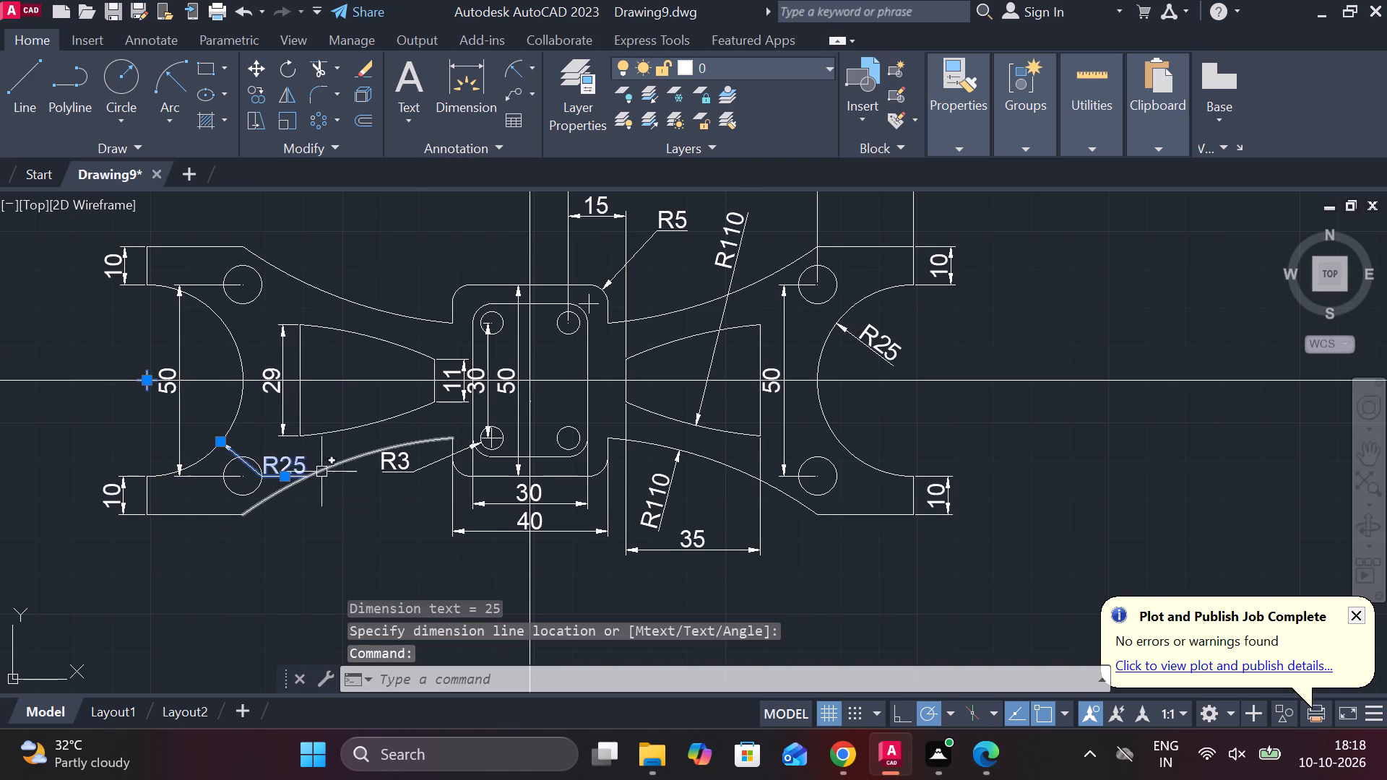
left_click(282, 477)
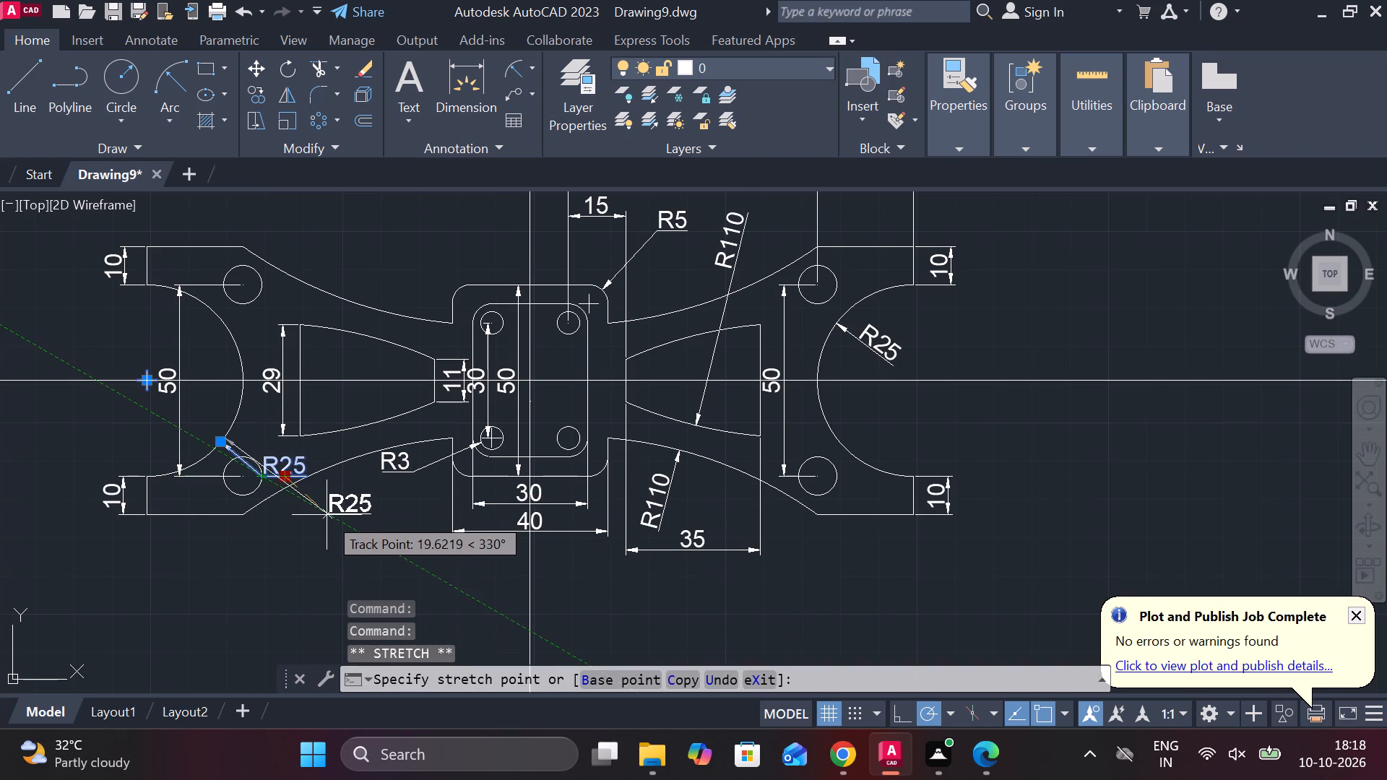
left_click(327, 515)
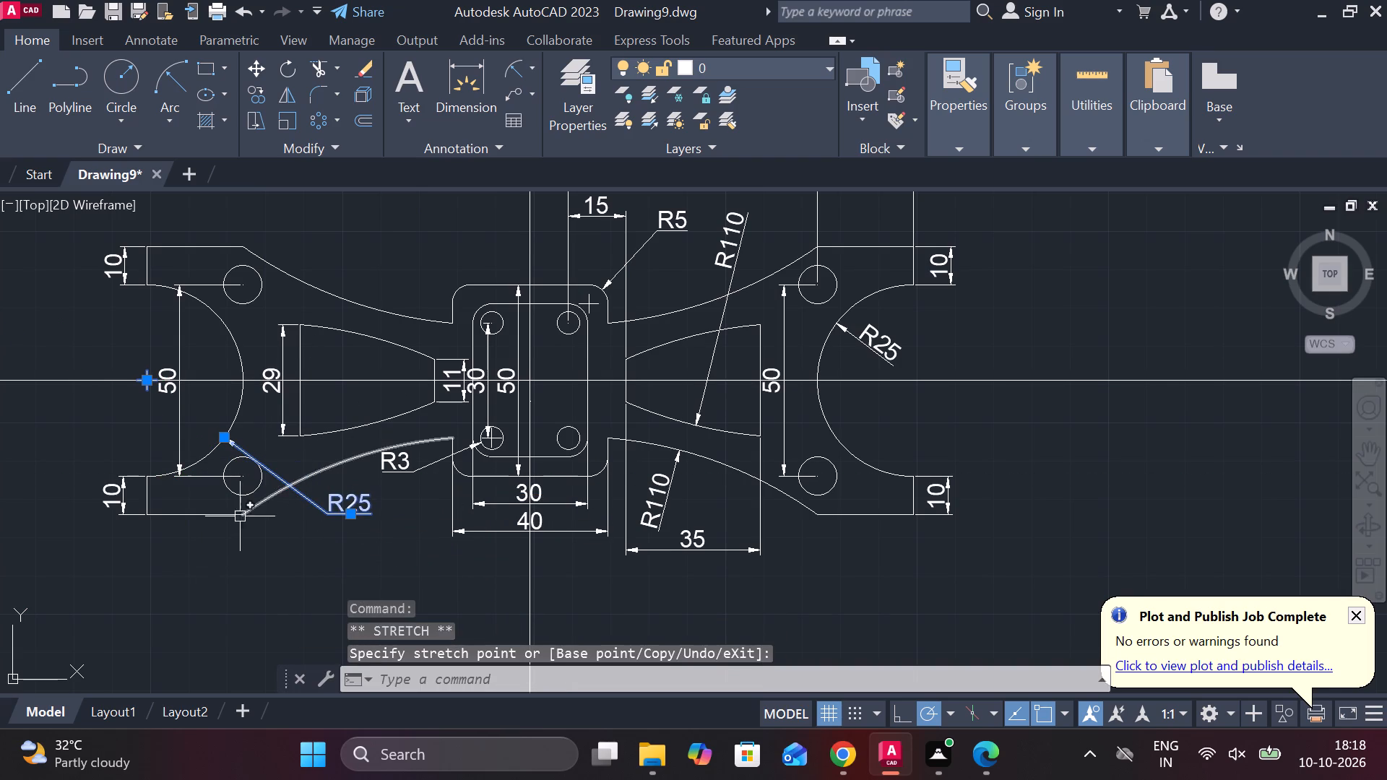
left_click(355, 517)
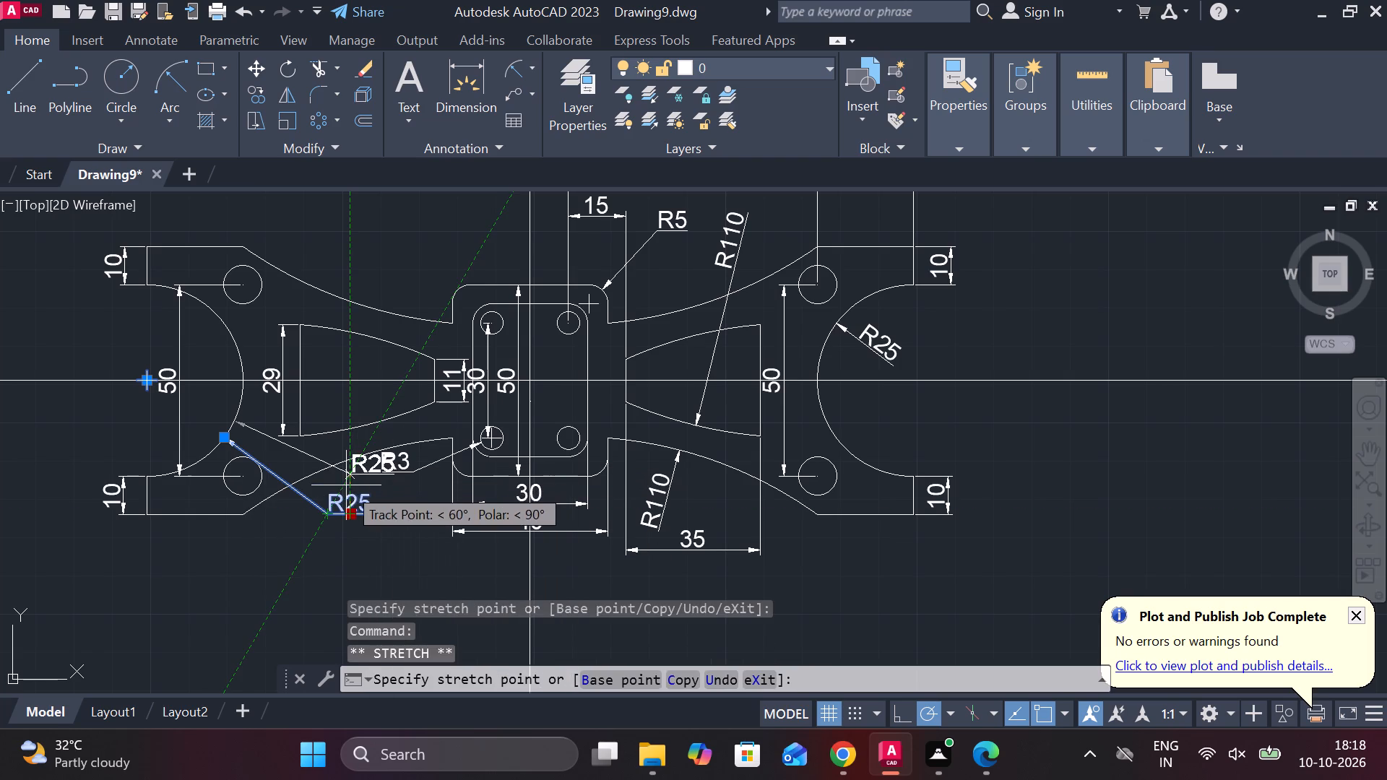
Place the left notch's radius dimension text just below the R3 label, clear of the lower left end circle.
left_click(345, 506)
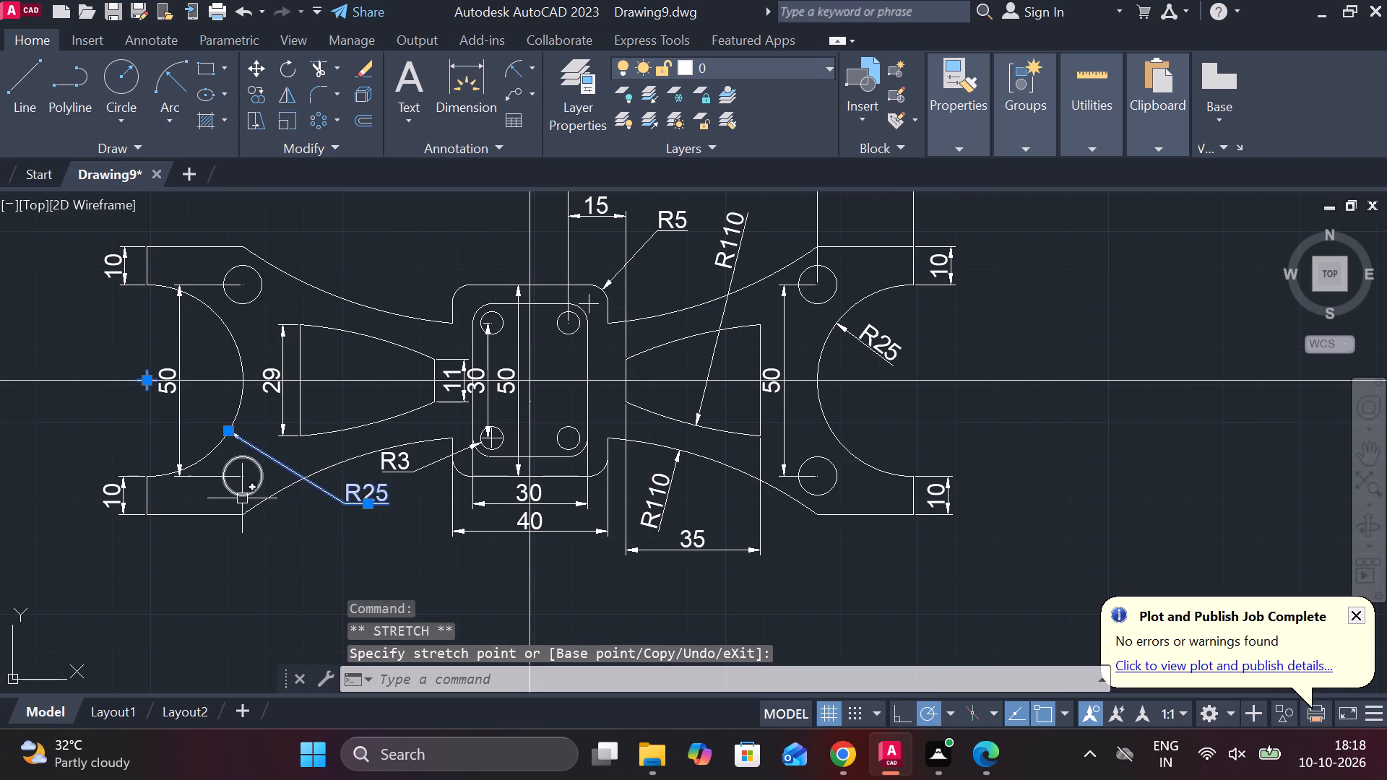
Add a diameter dimension to the lower left end circle, with its text below the outline.
left_click(526, 69)
left_click(535, 70)
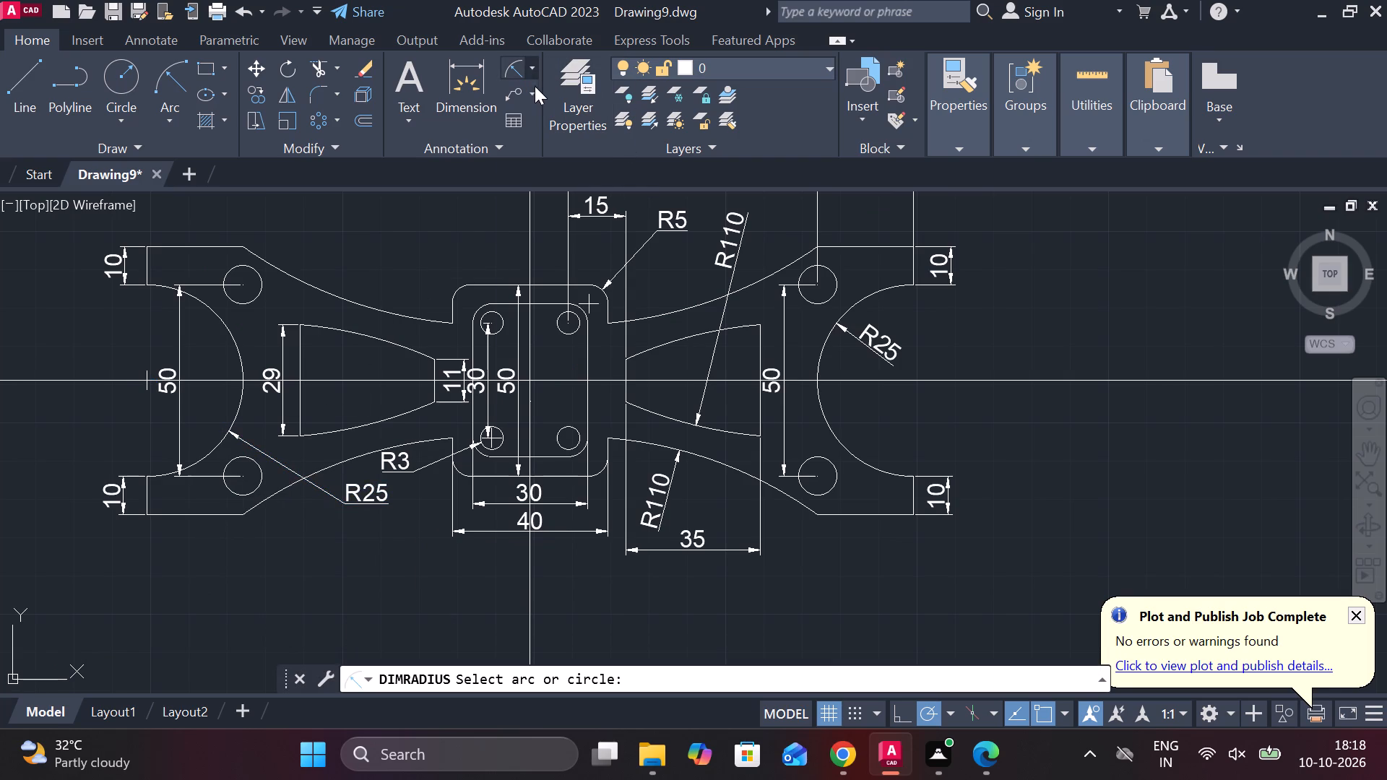
left_click(589, 324)
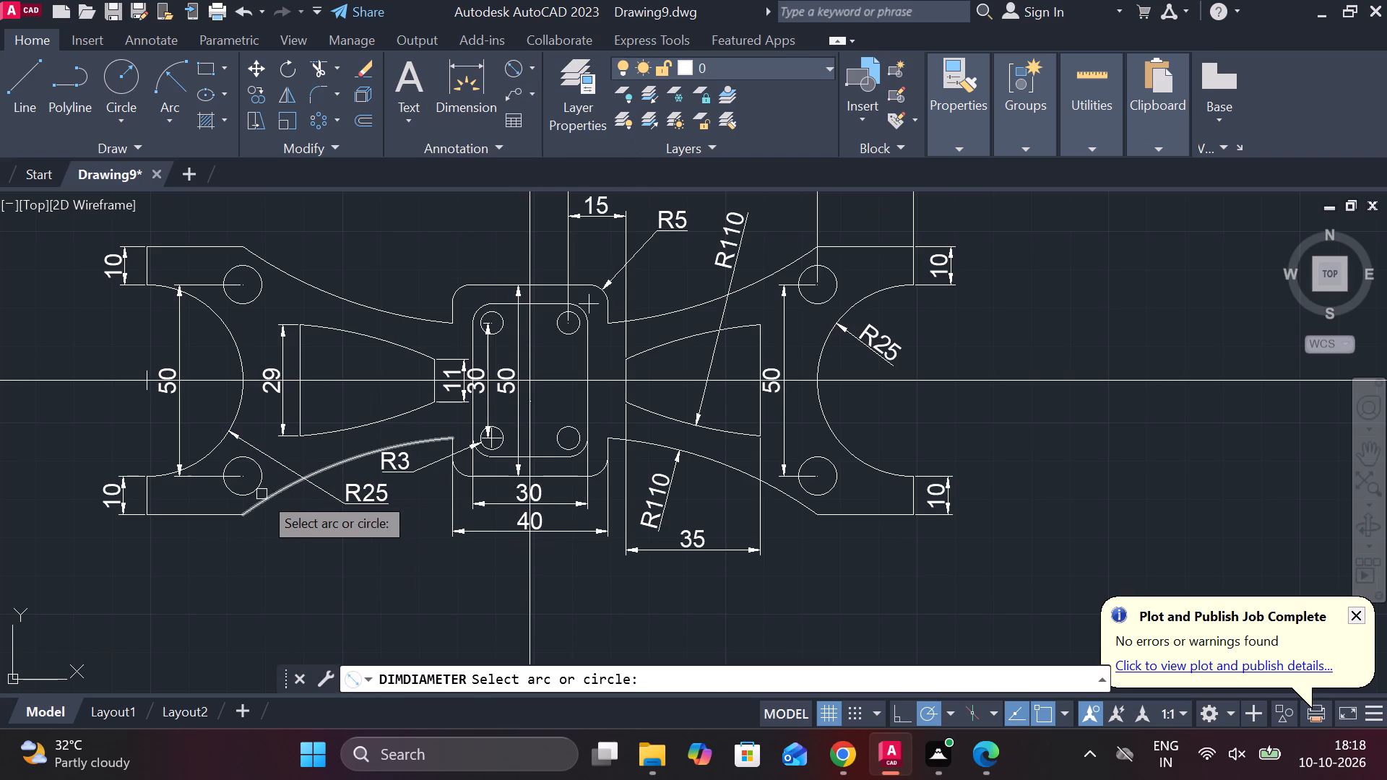
left_click(254, 493)
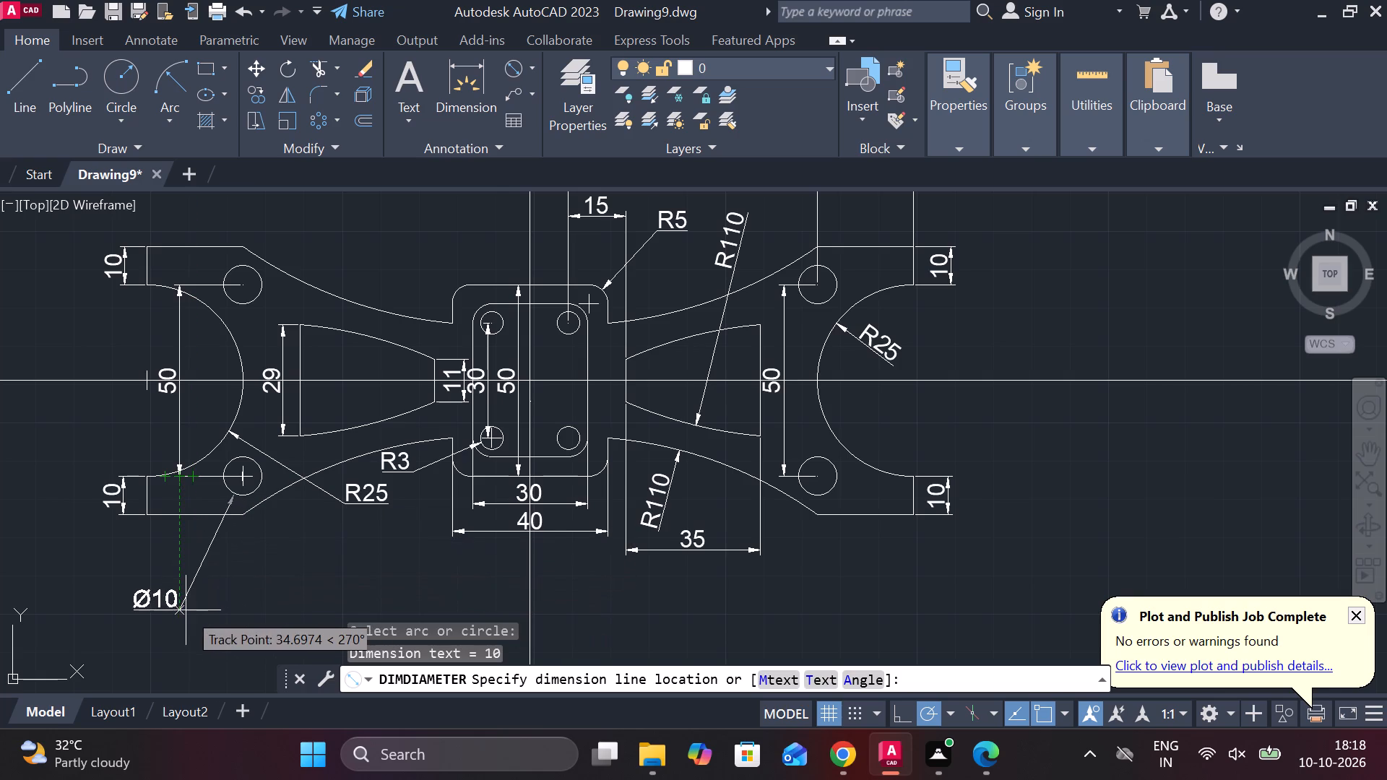
left_click(241, 604)
Prefix the lower left circle's diameter text with "2 HOLES" so it reads 2 HOLES Ø10.
double_click(227, 592)
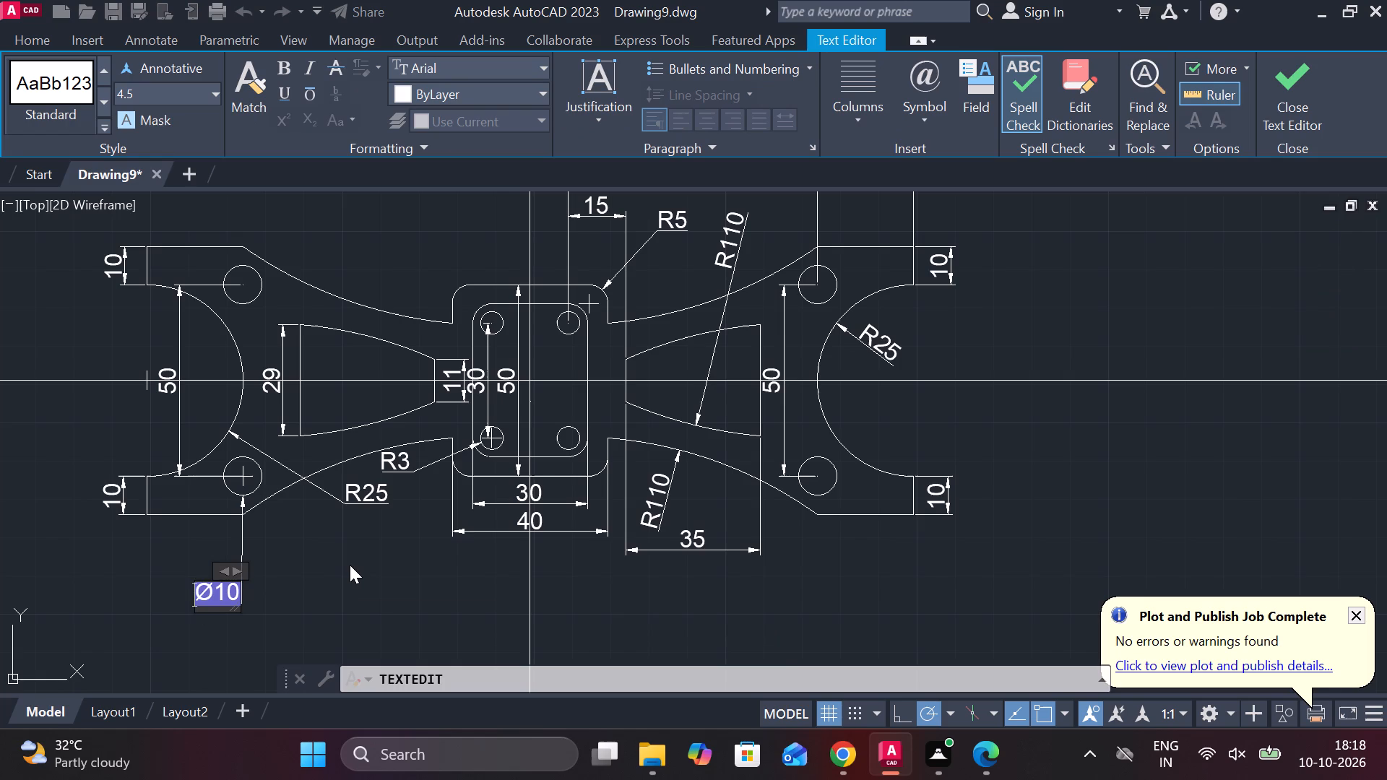
type("2 HI")
key("BackSpace")
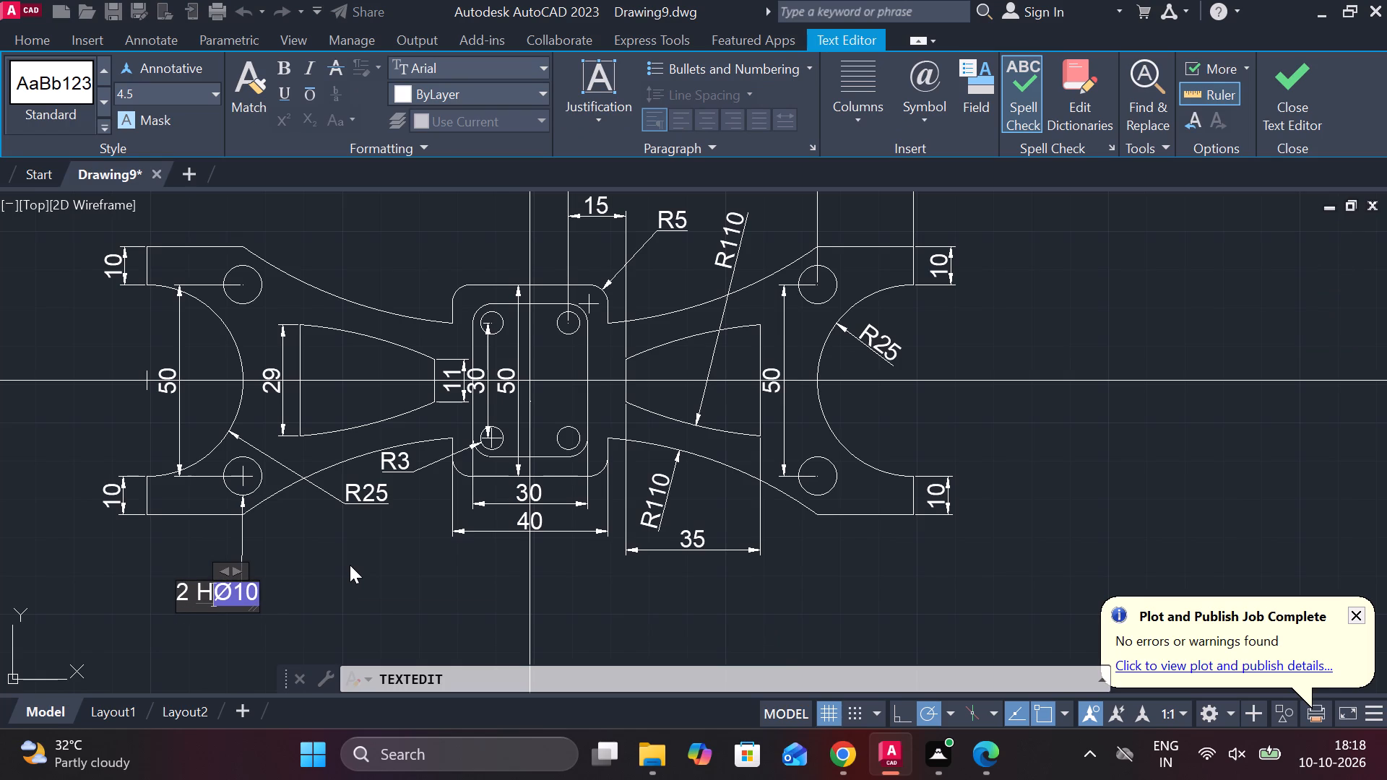
type("OLES")
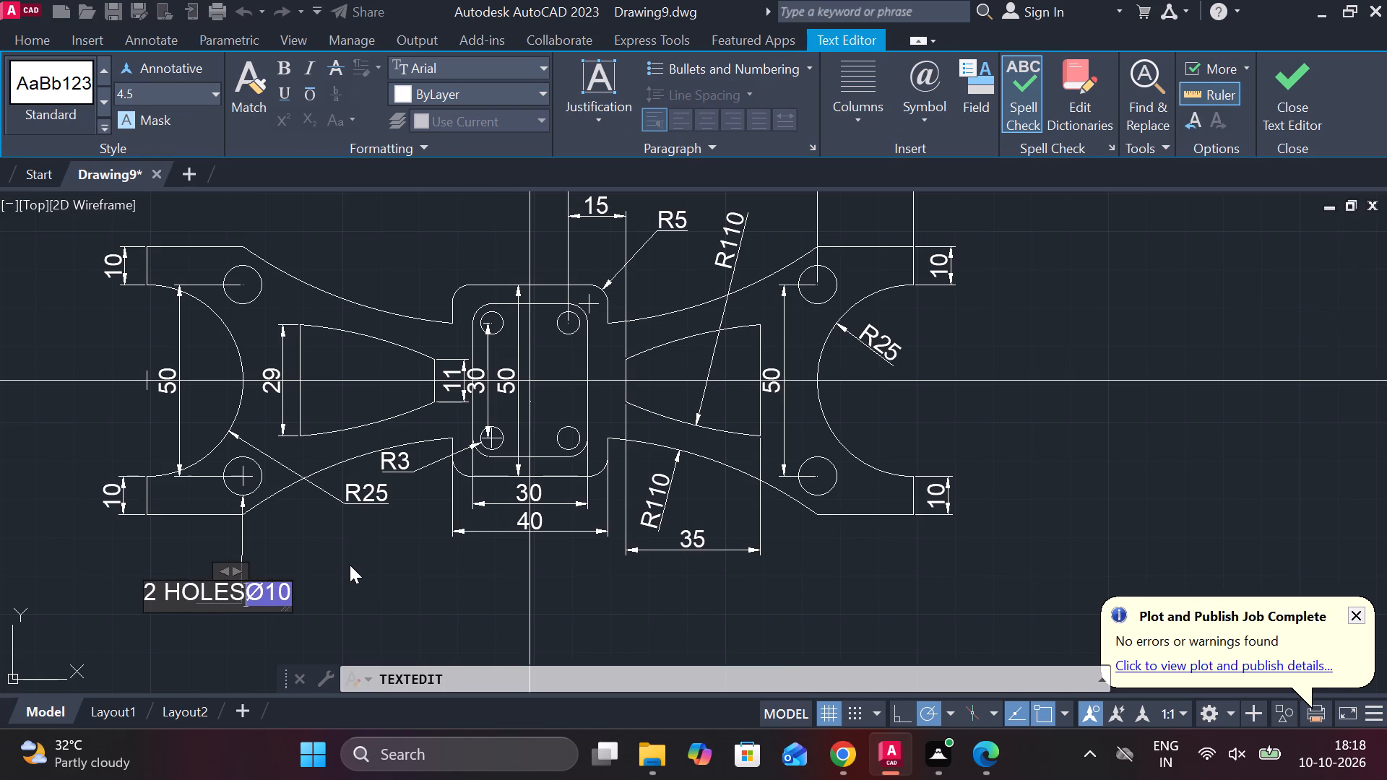
key("space")
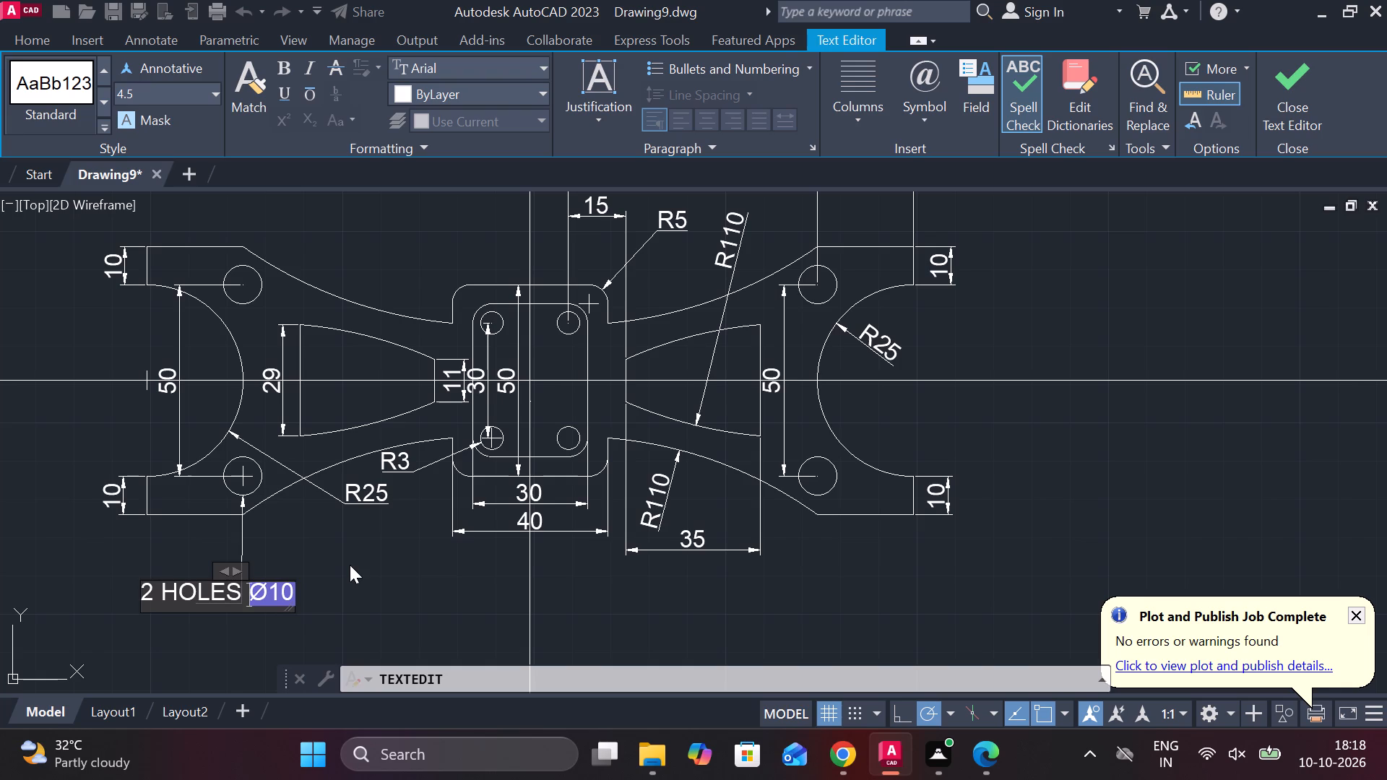
left_click(241, 381)
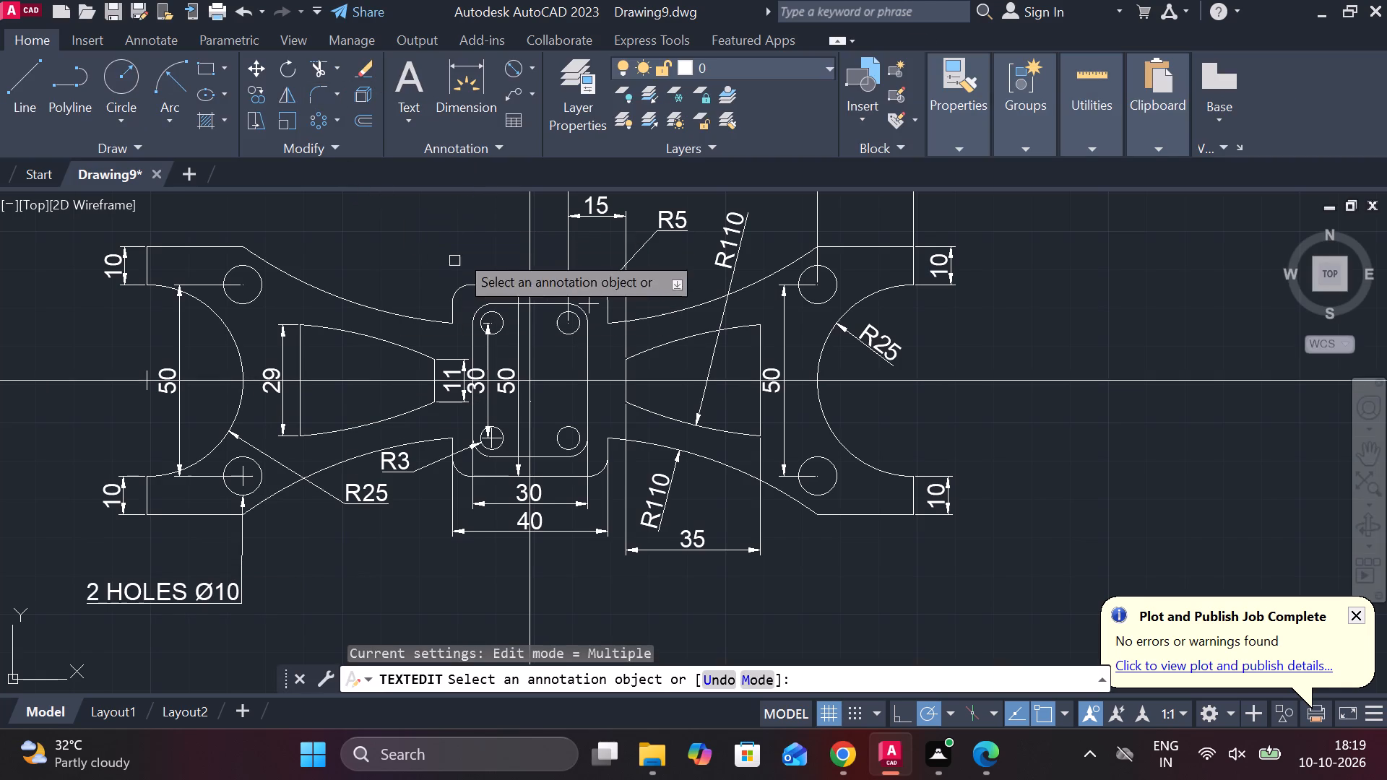
Add a radius dimension to the lower left 110-radius arc, with its text below the outline beside the hole note.
left_click(536, 66)
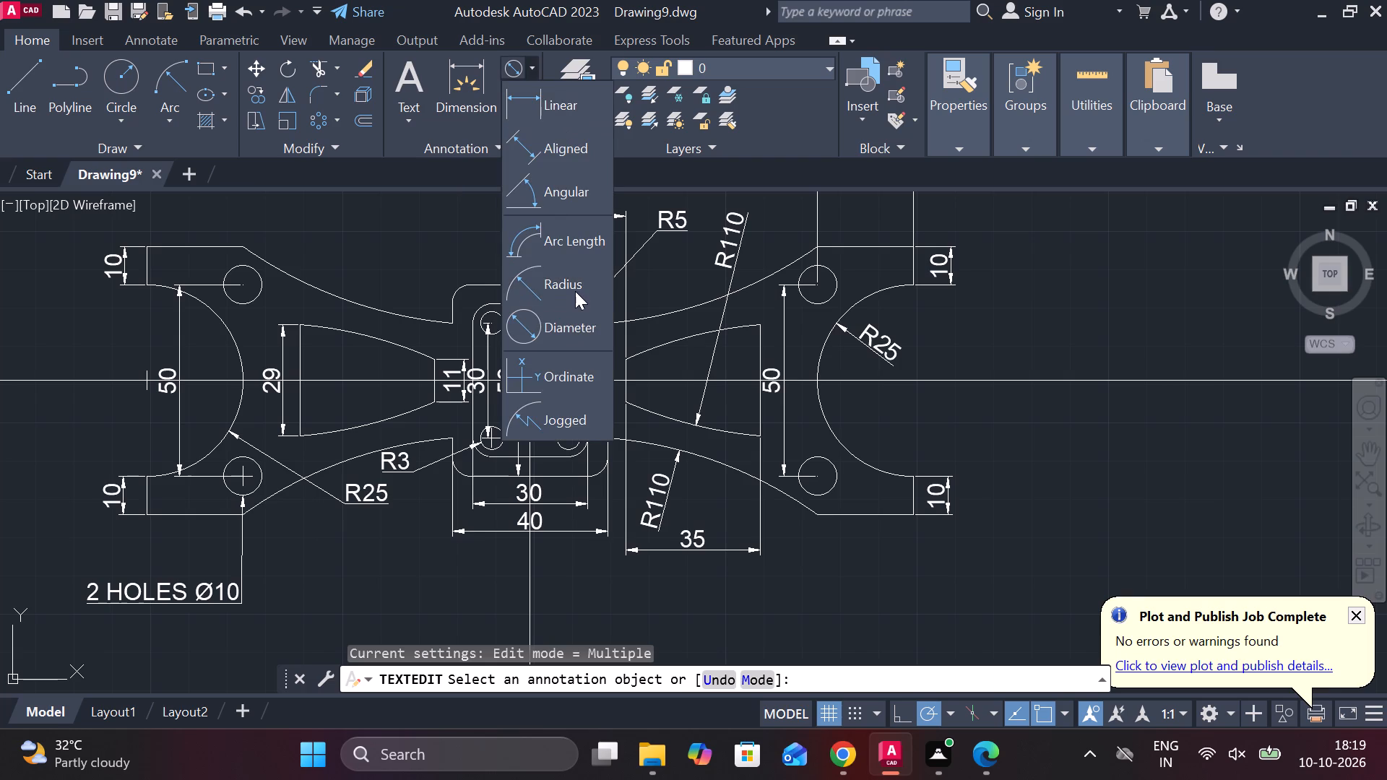
left_click(575, 291)
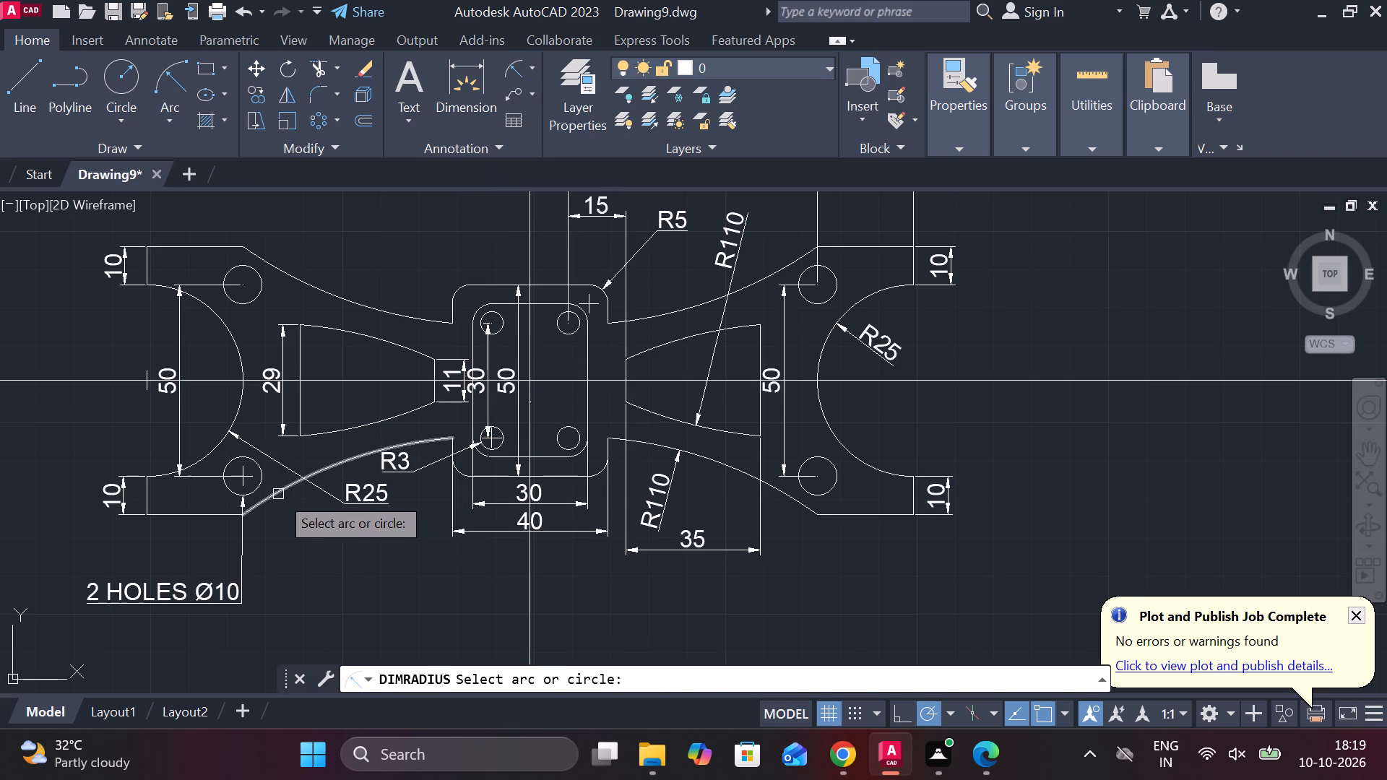
left_click(278, 494)
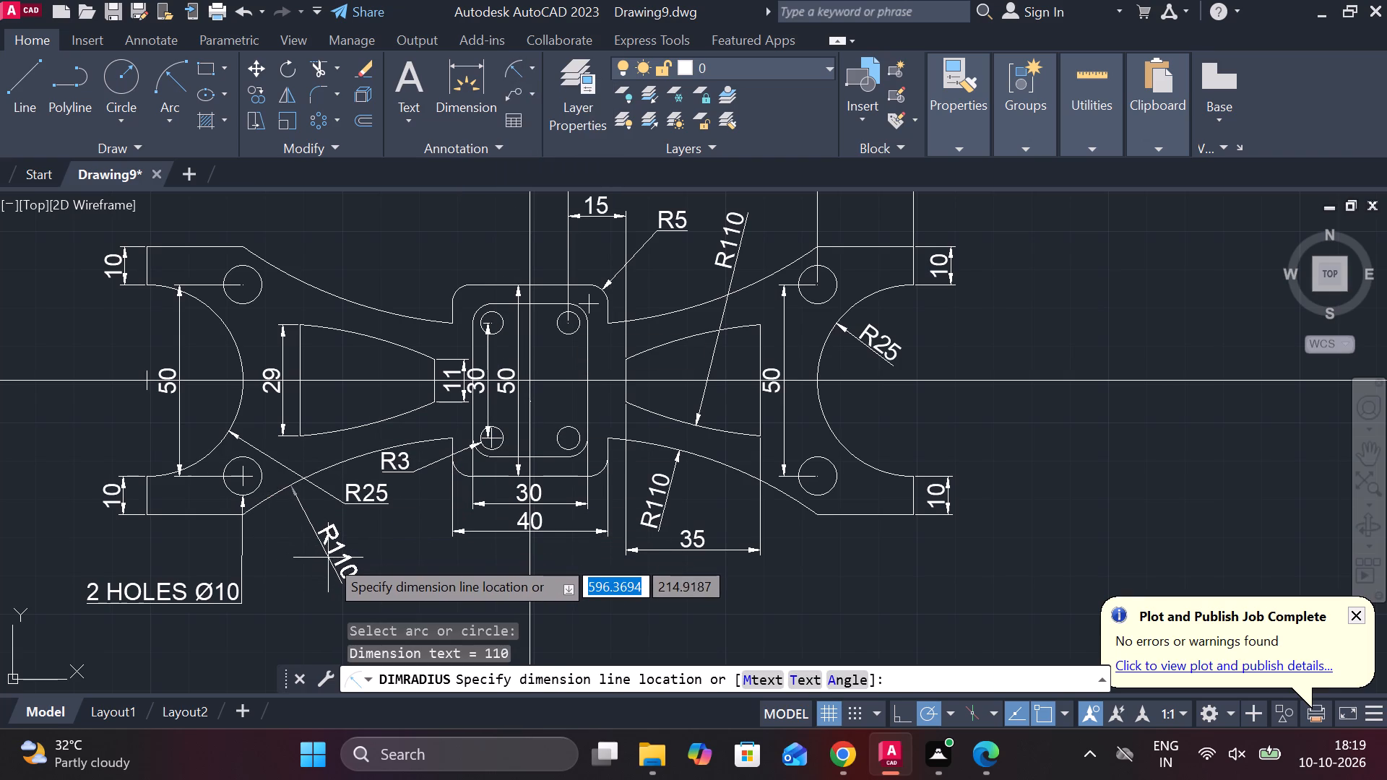
left_click(297, 567)
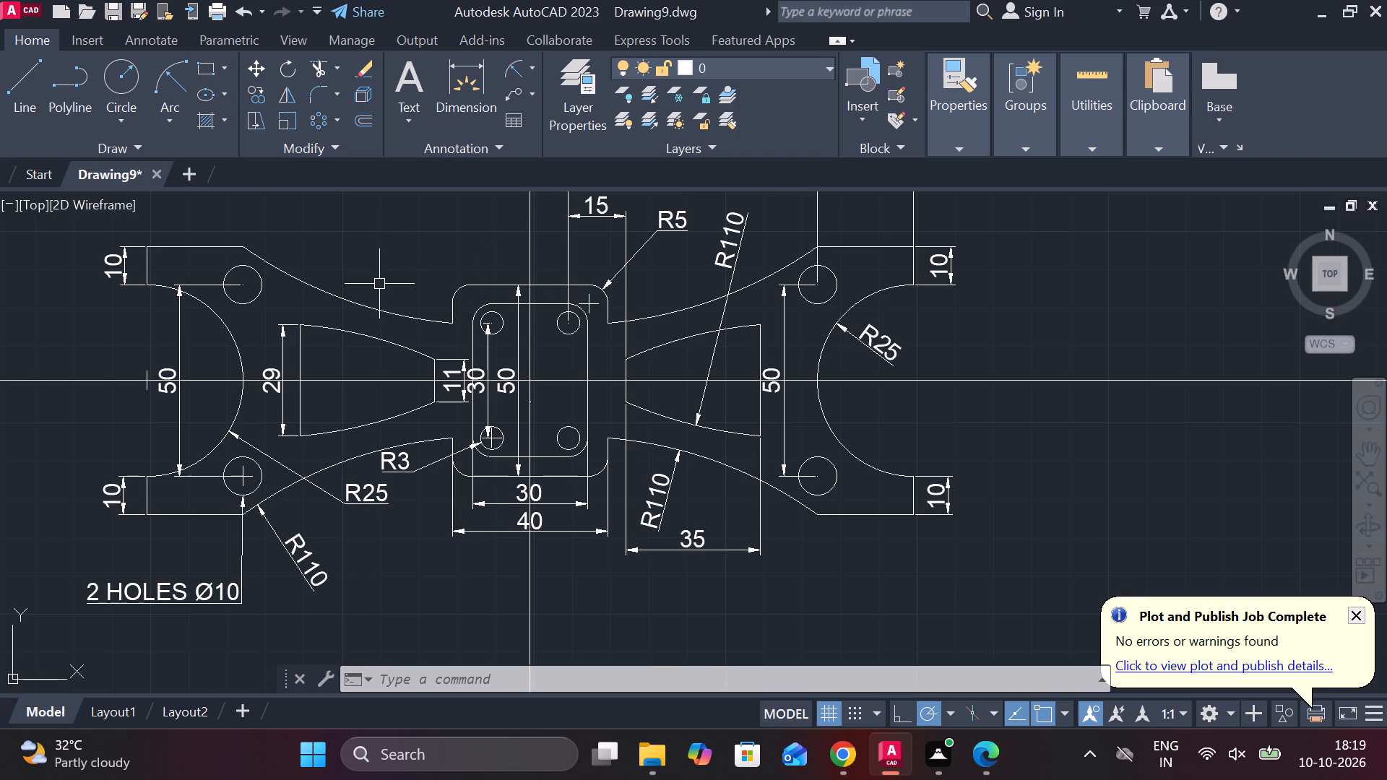
Add a diameter dimension to the upper left end circle, with its text above the upper left 110-radius arc.
scroll(379, 284, "up", 1)
scroll(379, 284, "down", 3)
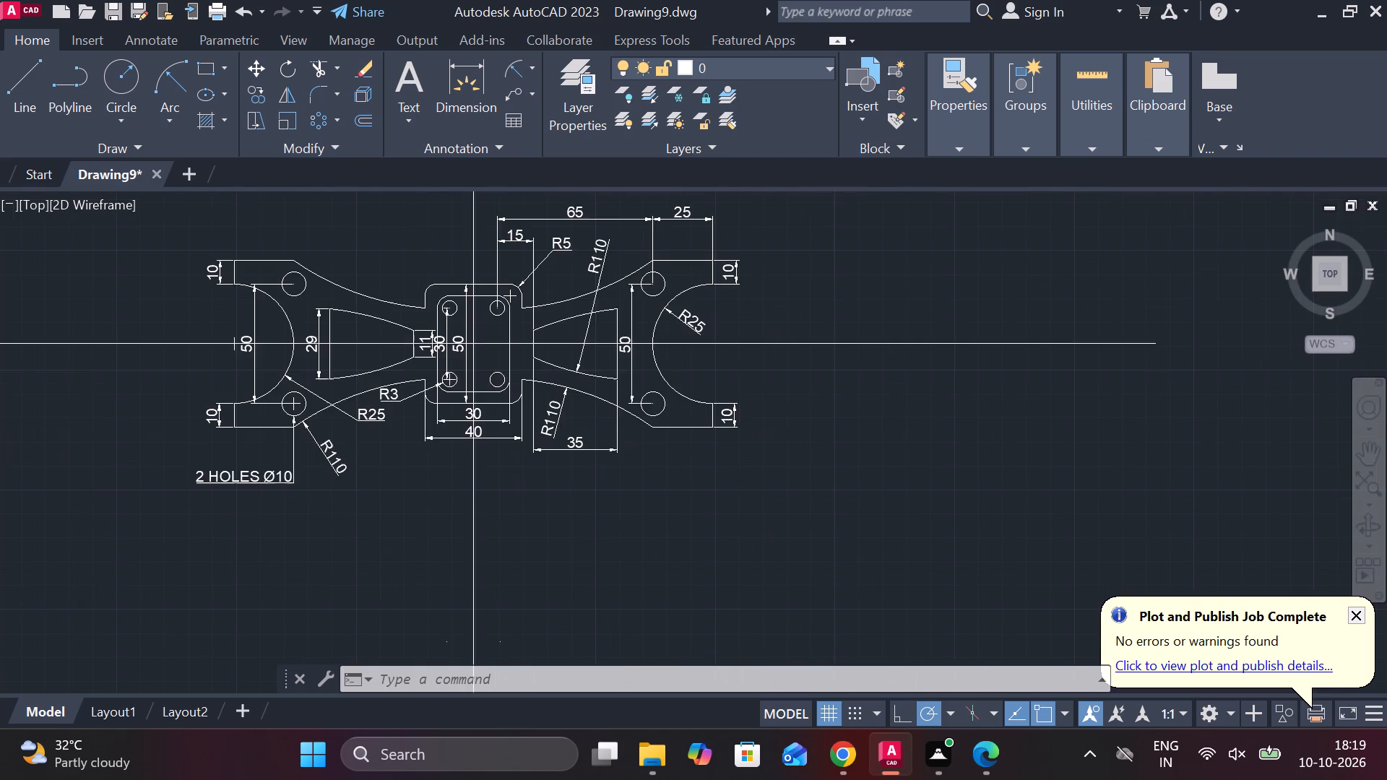
scroll(379, 284, "up", 2)
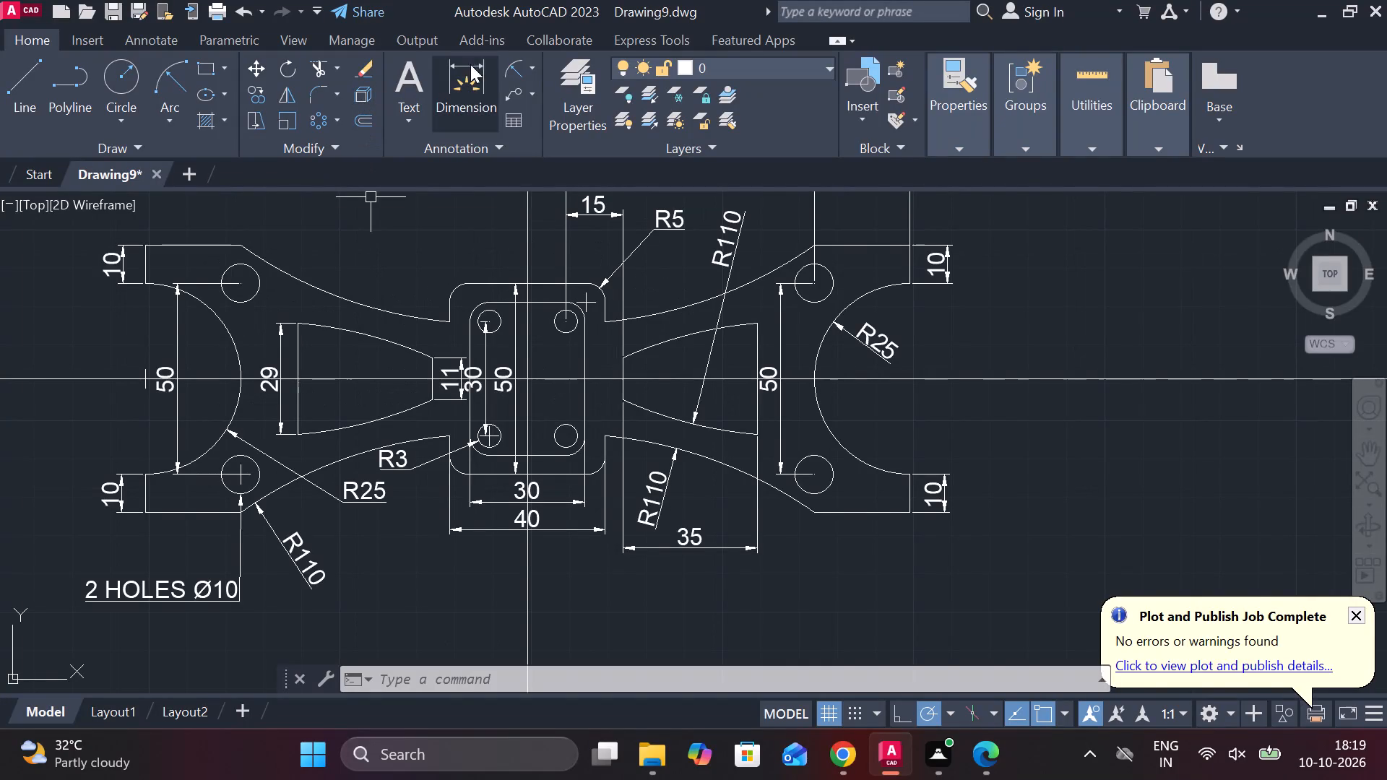
left_click(531, 66)
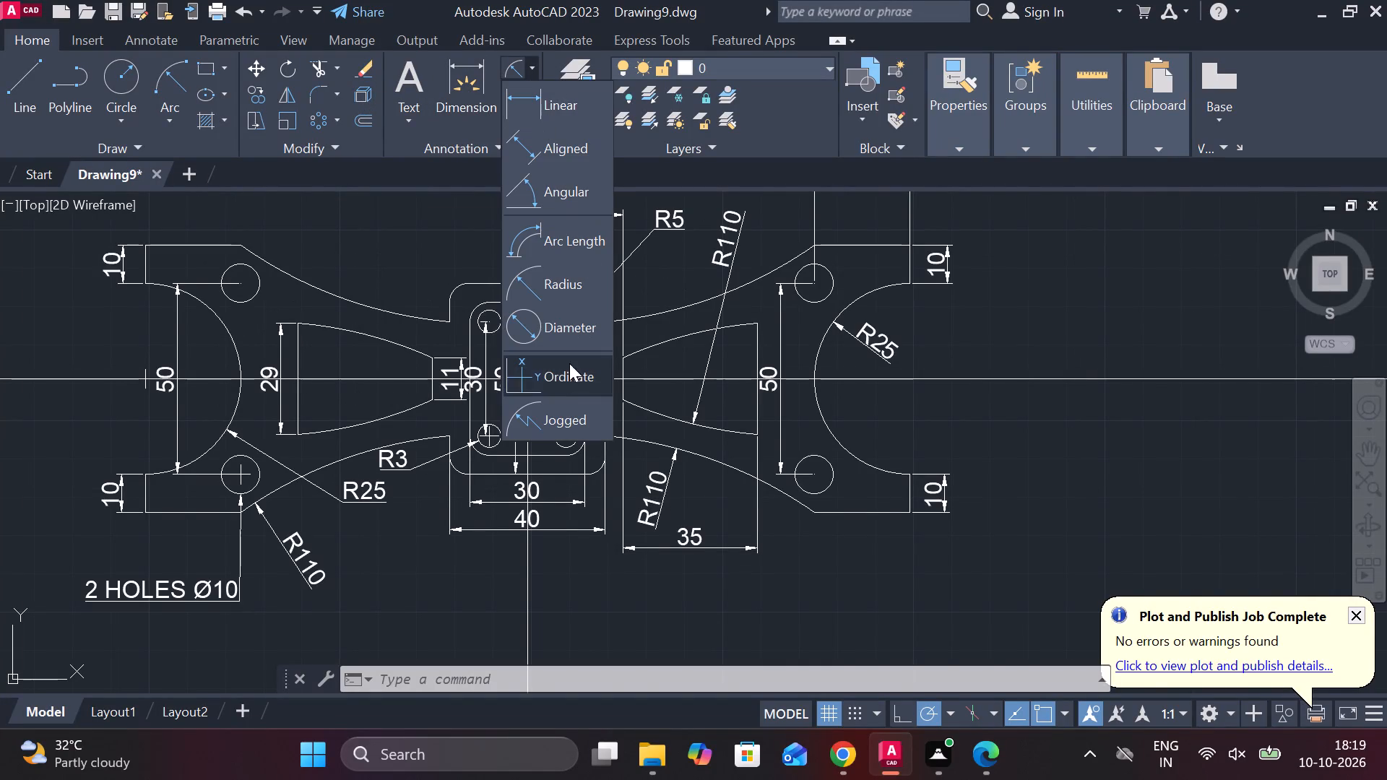
left_click(553, 327)
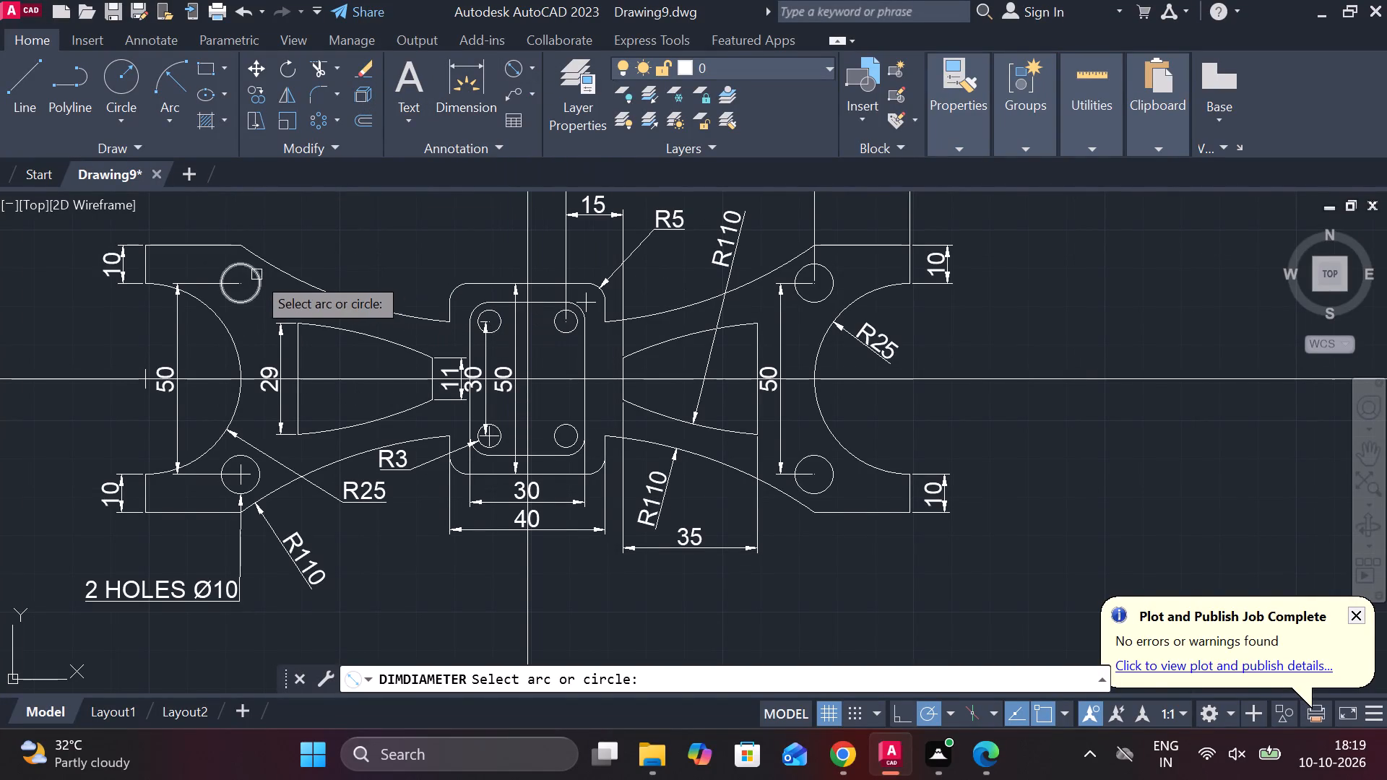
left_click(255, 279)
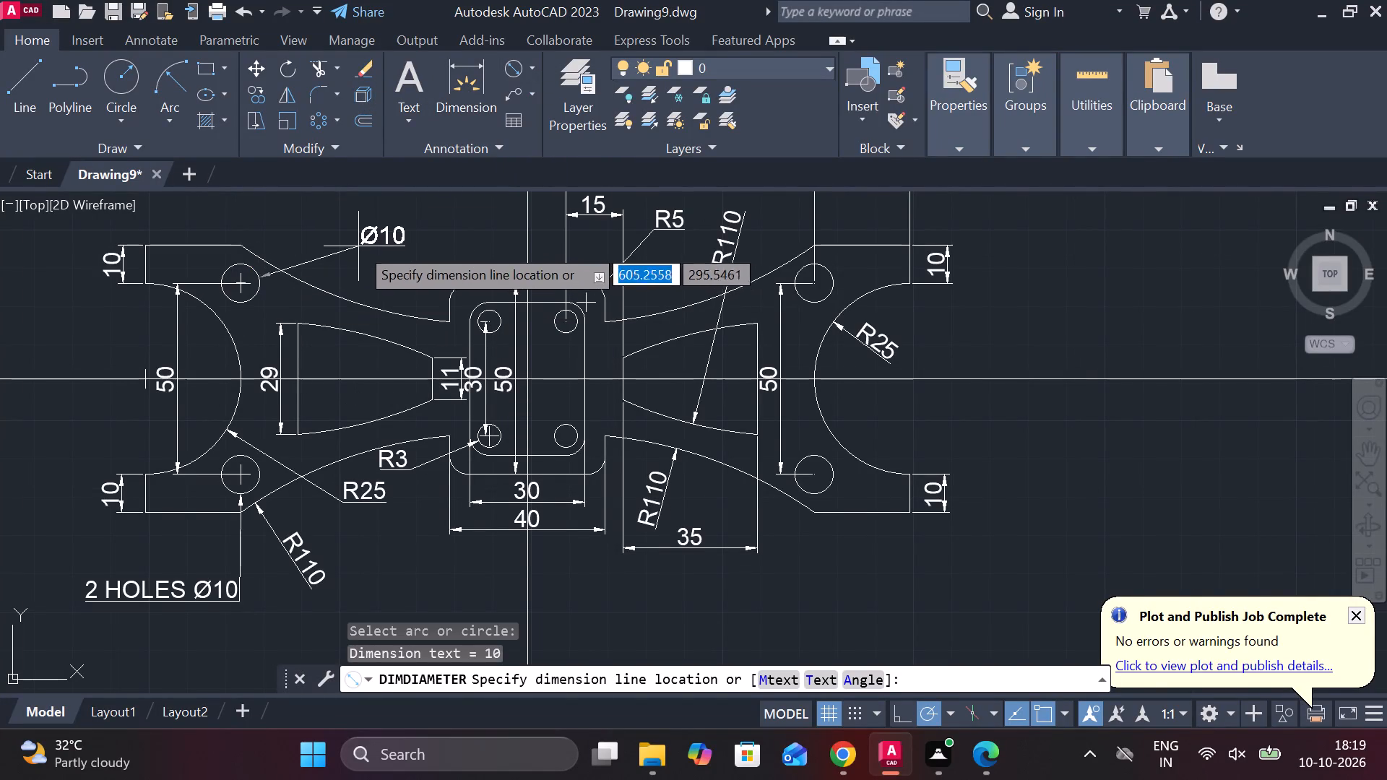
left_click(335, 258)
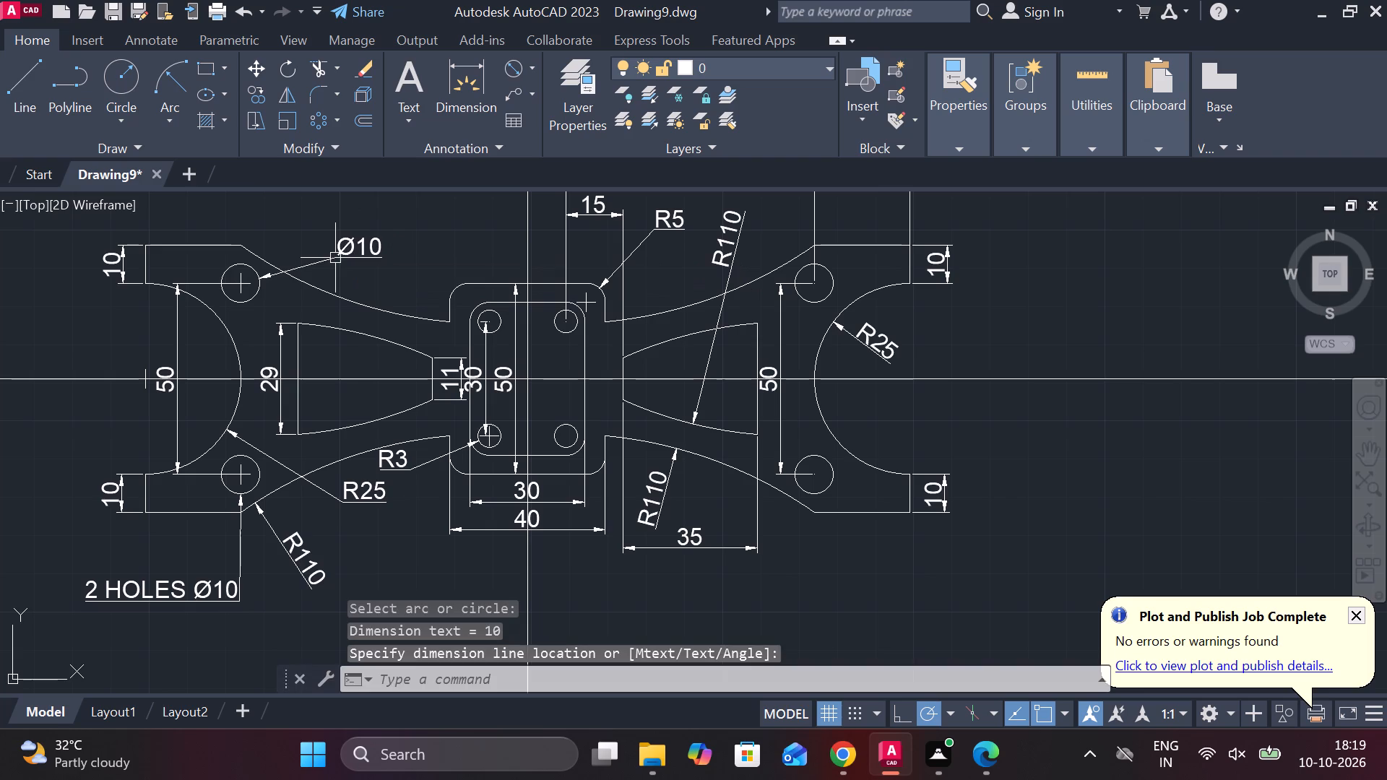
Prefix the upper left circle's diameter text with "4 HOLES" so it reads 4 HOLES Ø10 on one line.
double_click(366, 249)
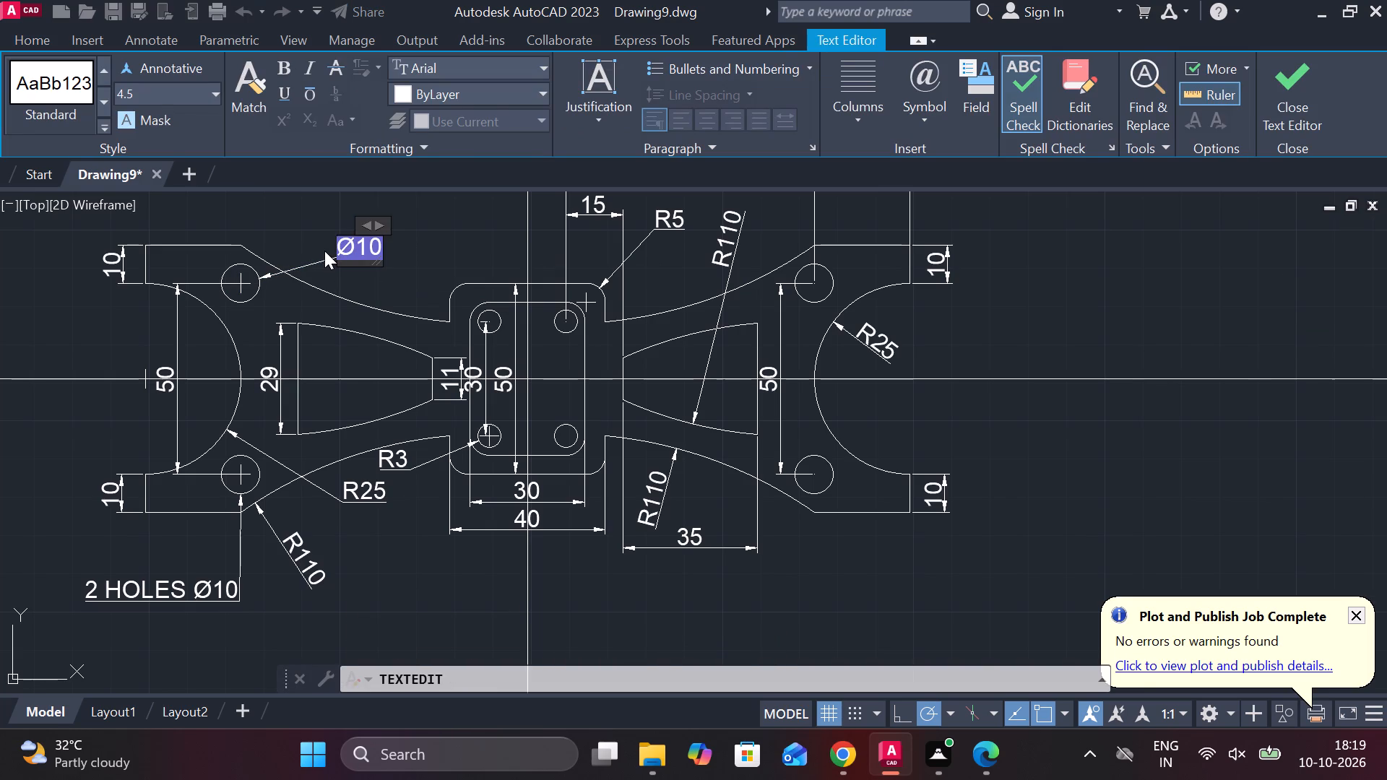
key("4")
key("space")
type("HOL")
type("ES")
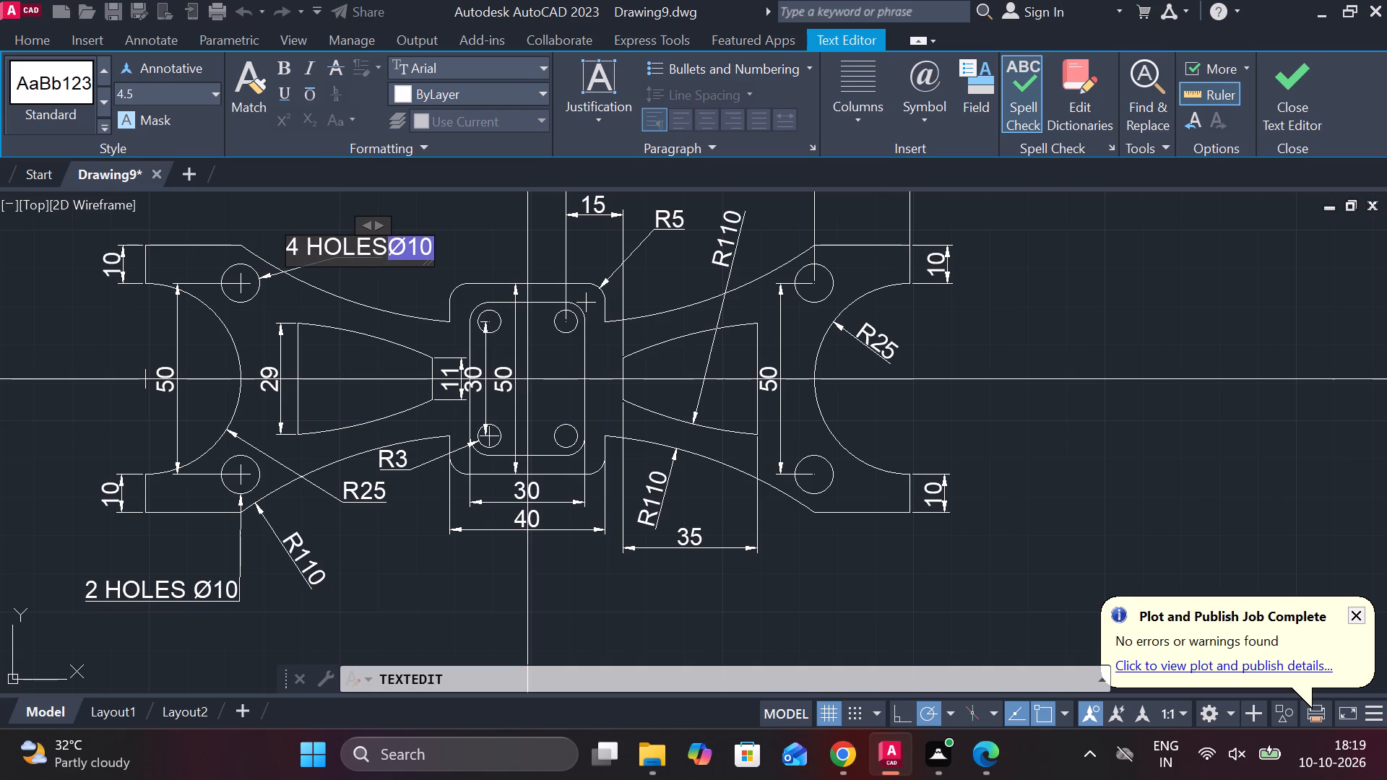
key("space")
key("Return")
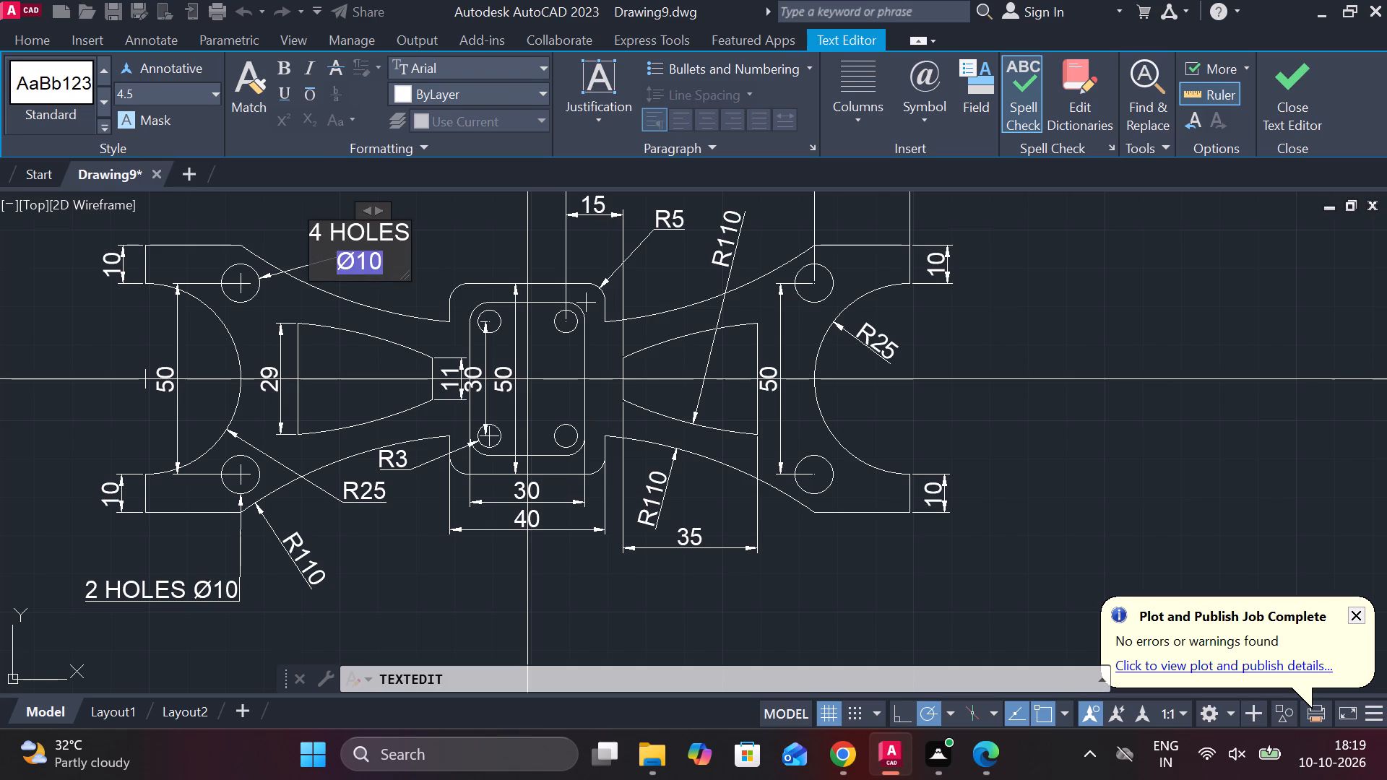
key("BackSpace")
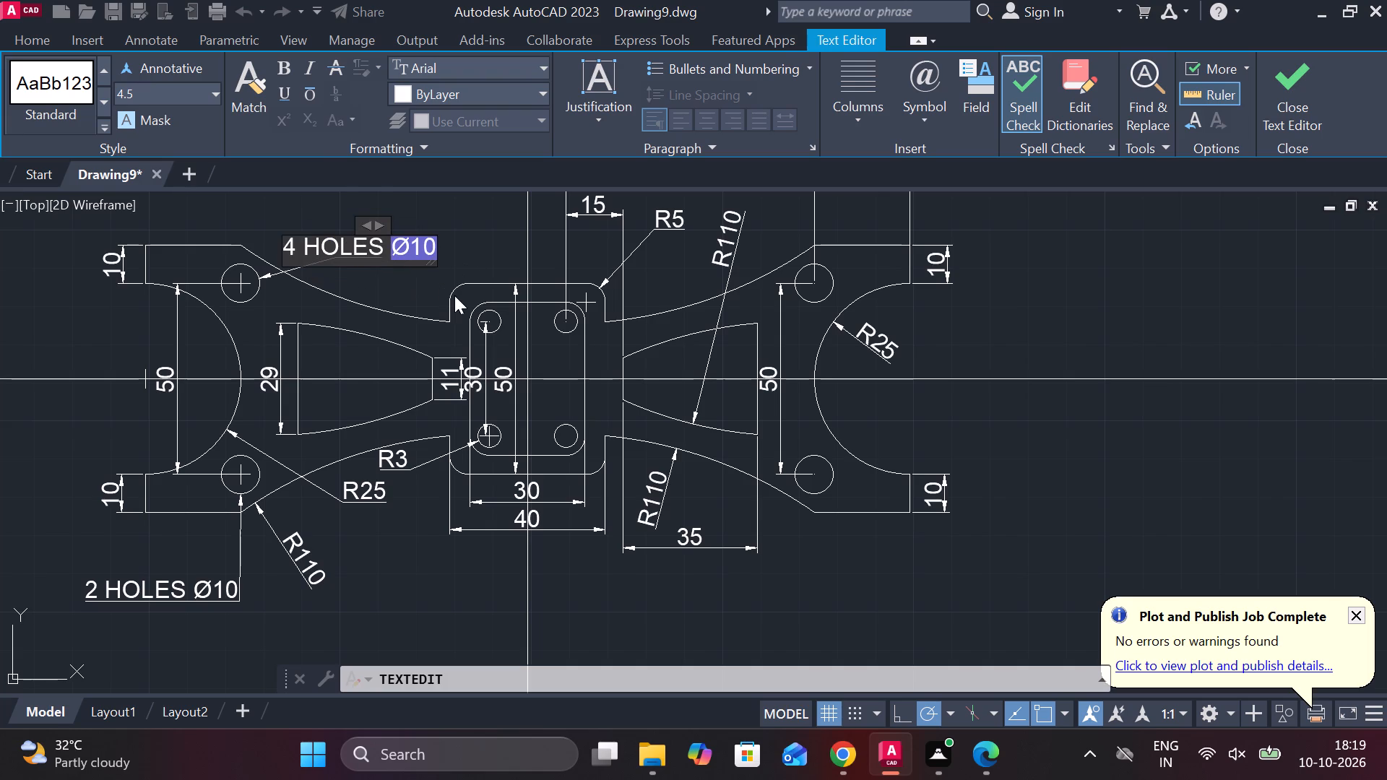
left_click(459, 281)
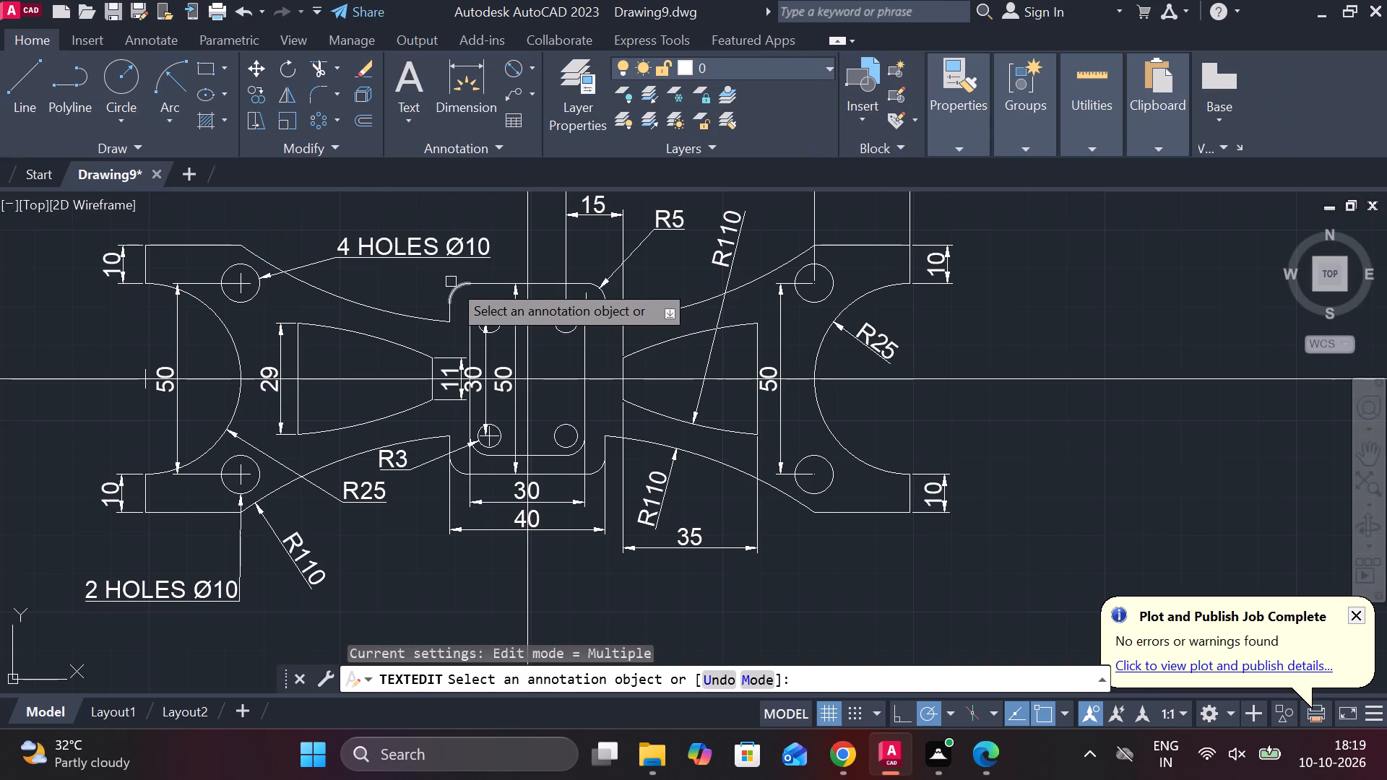
Add a horizontal linear dimension across the left tapered cut-out's upper corners, placed above the 4 HOLES Ø10 note.
scroll(449, 279, "up", 1)
scroll(449, 279, "down", 1)
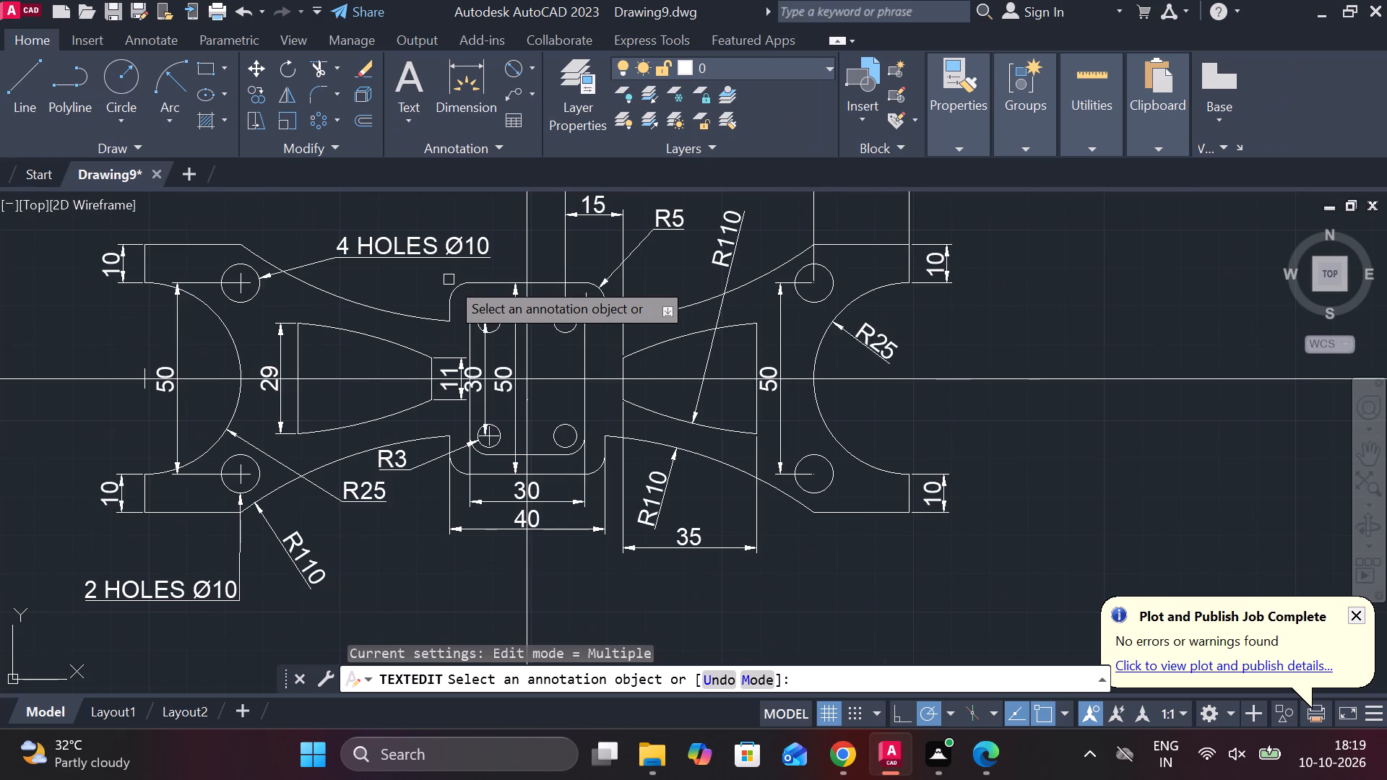
scroll(449, 279, "down", 1)
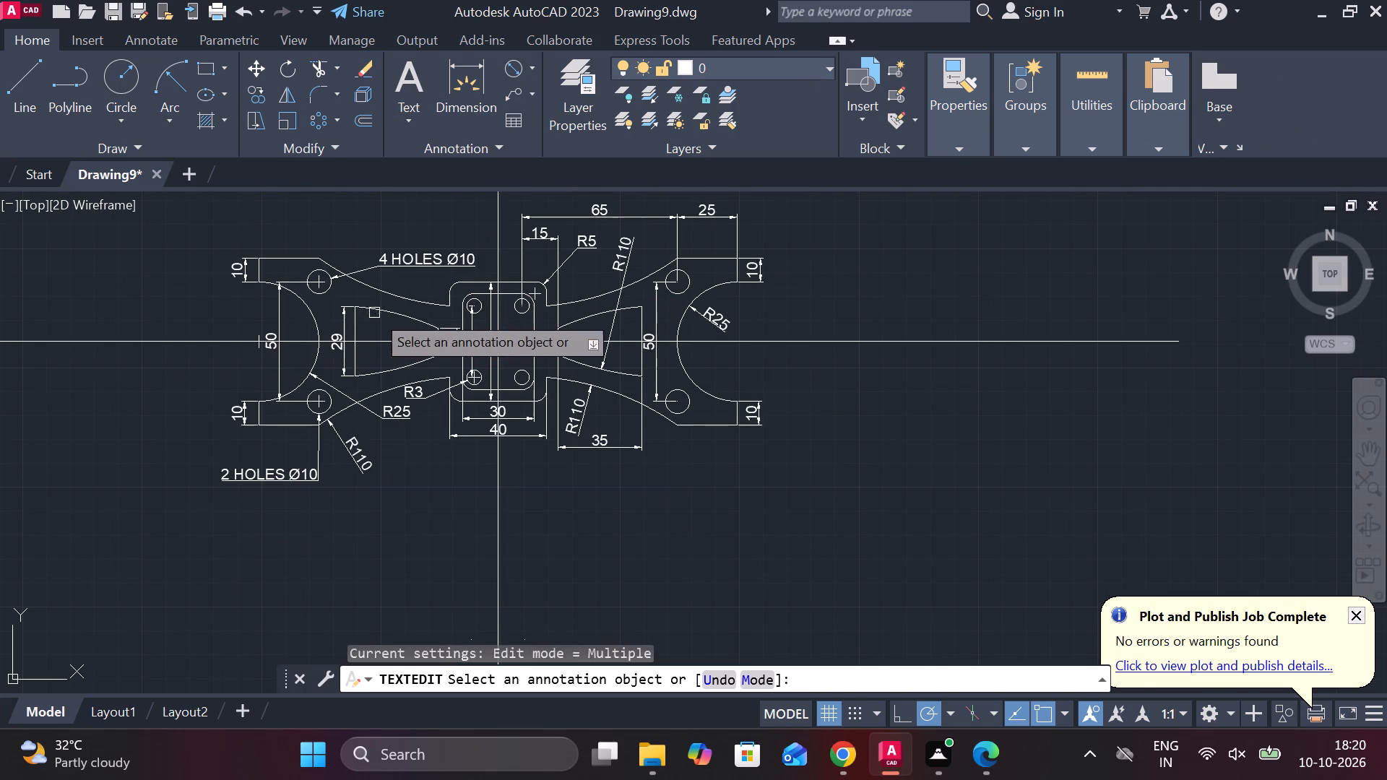
left_click(530, 69)
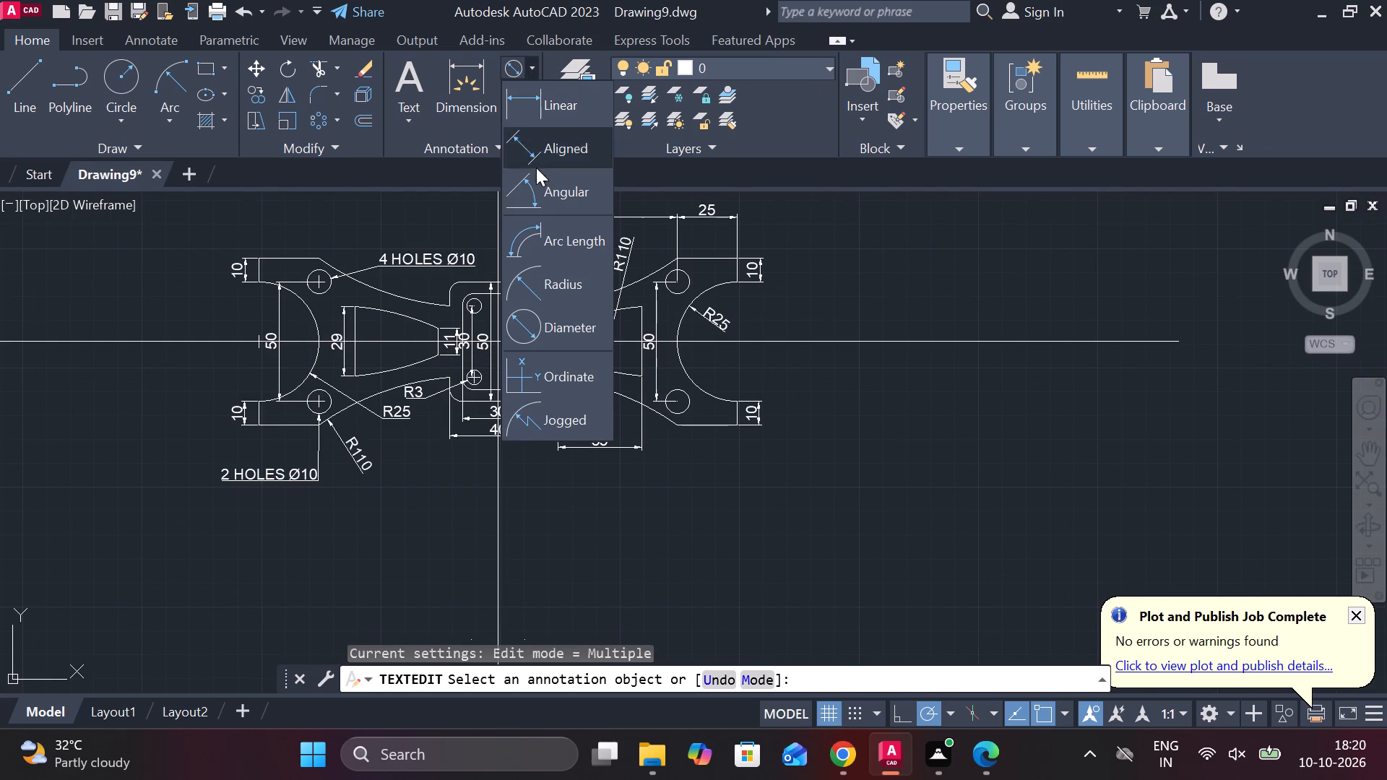
left_click(556, 109)
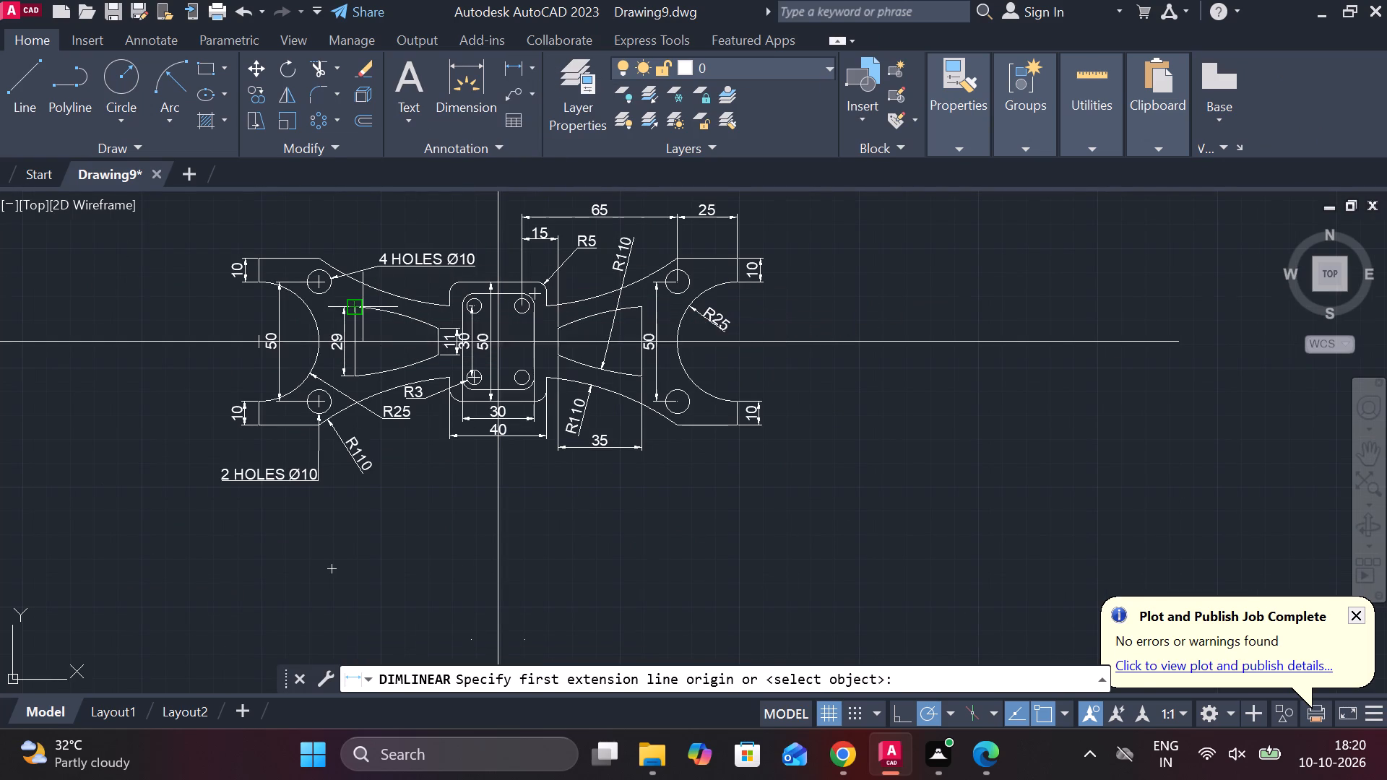
left_click(358, 310)
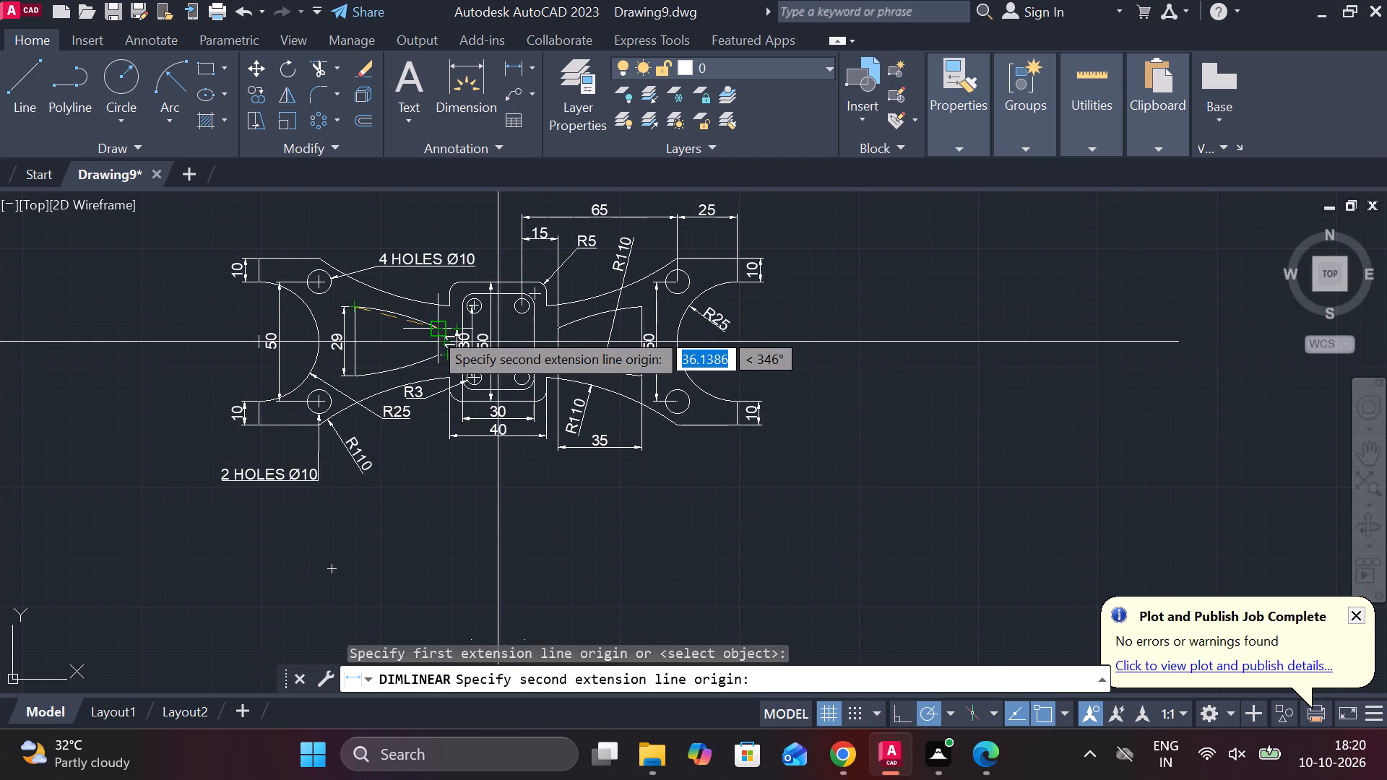
left_click(432, 330)
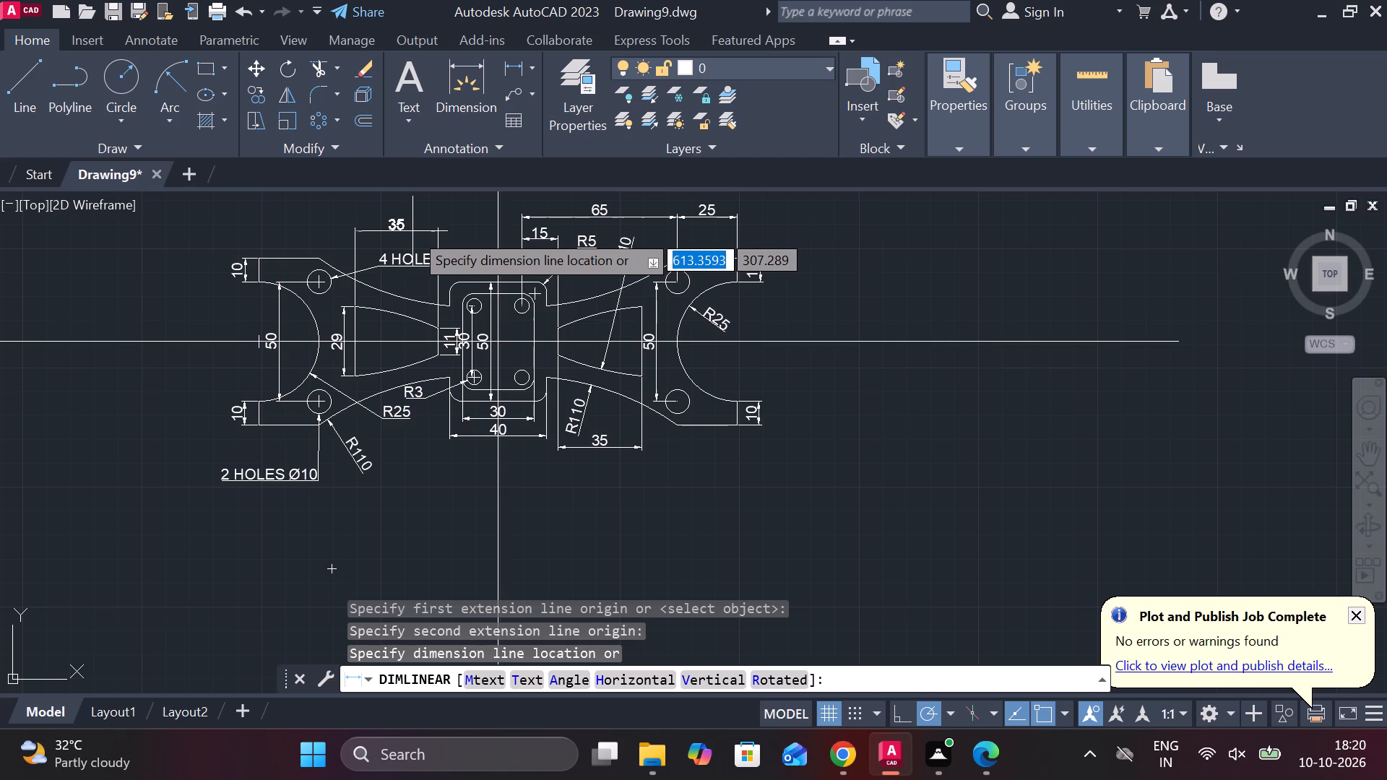
left_click(412, 231)
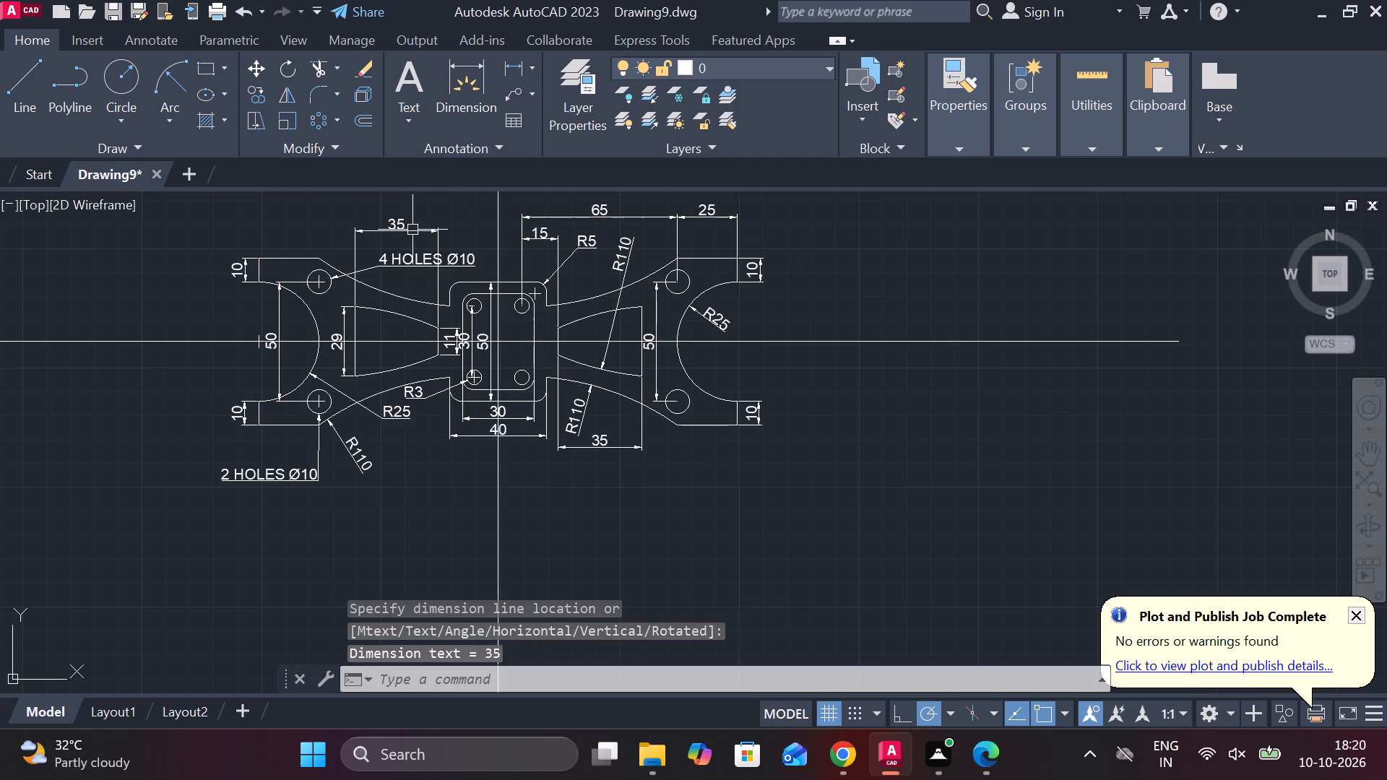
Add a horizontal linear dimension between the central block's two upper hole centres, placed above the block level with the existing 65 dimension.
scroll(338, 227, "down", 1)
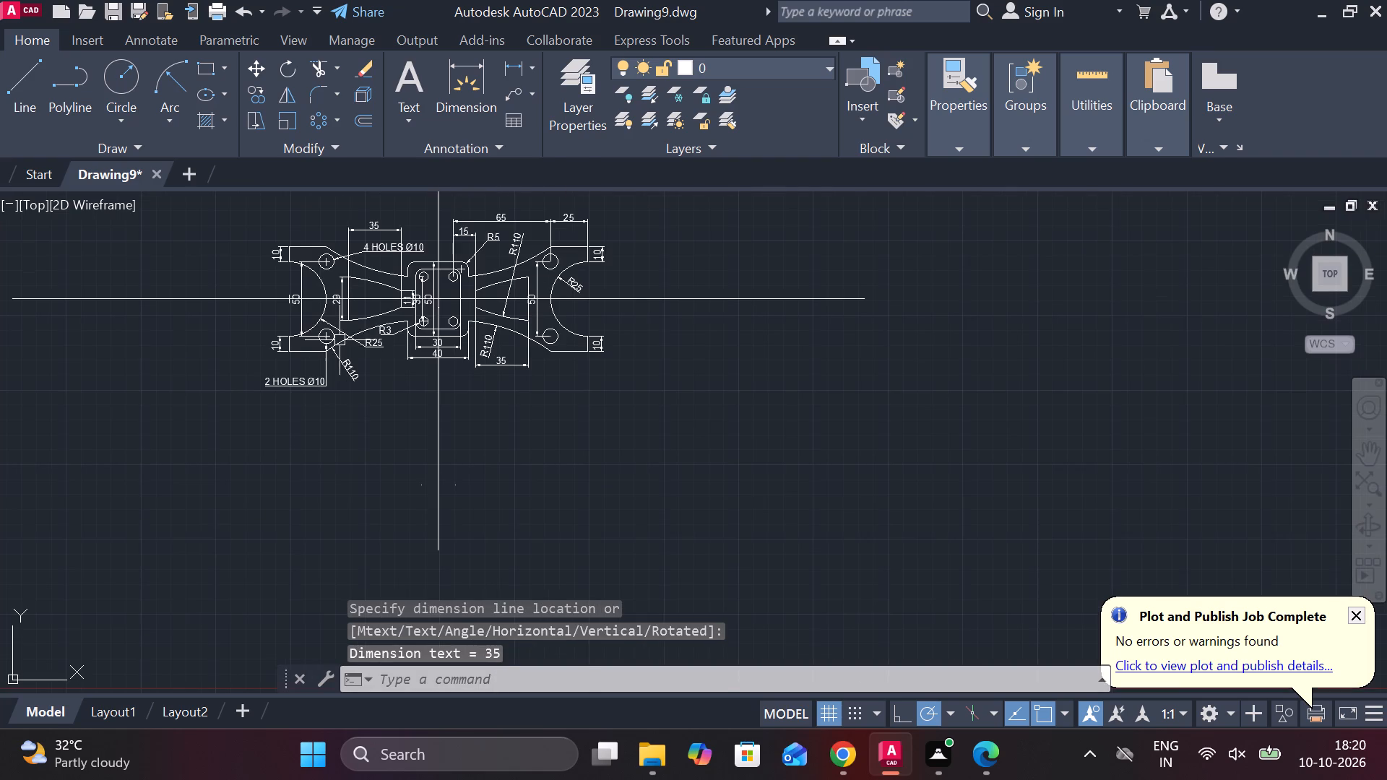
scroll(345, 459, "down", 1)
scroll(361, 352, "up", 2)
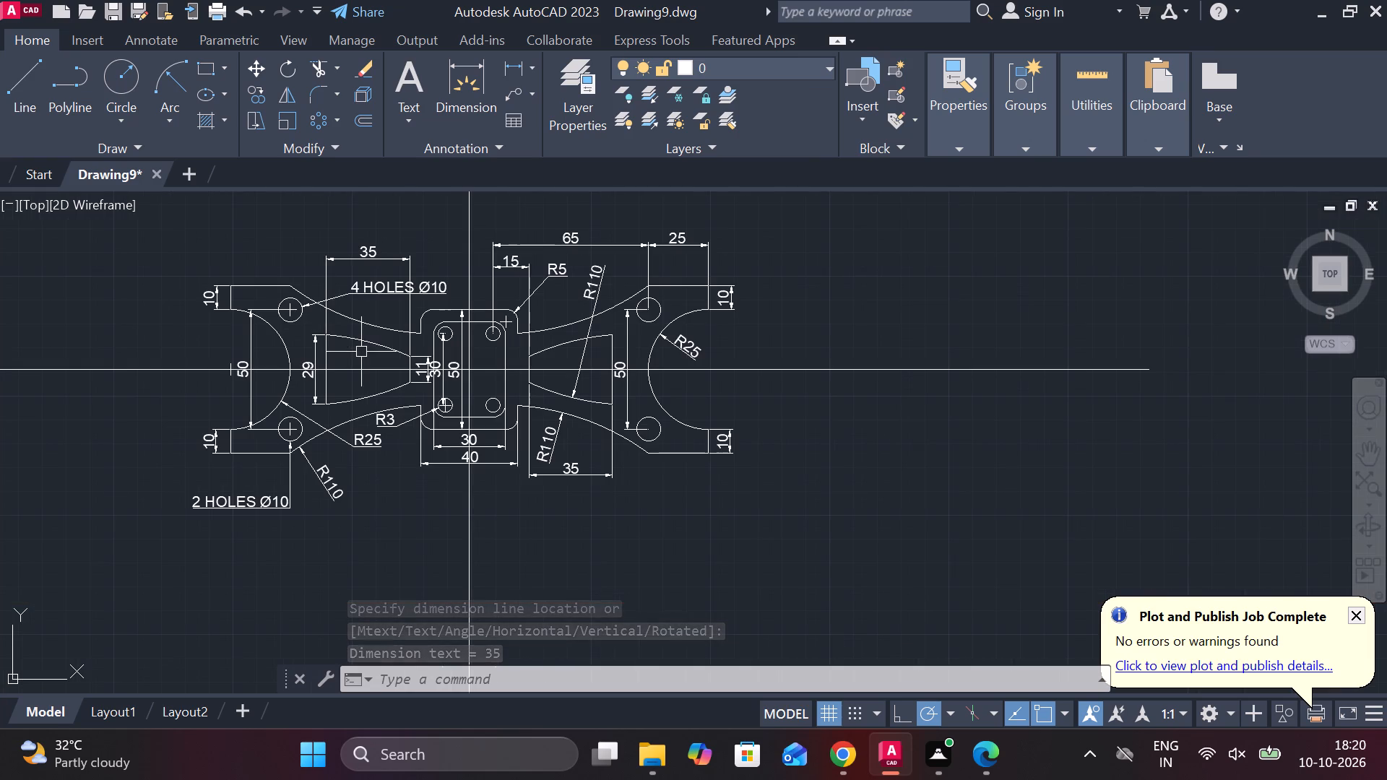
left_click(527, 68)
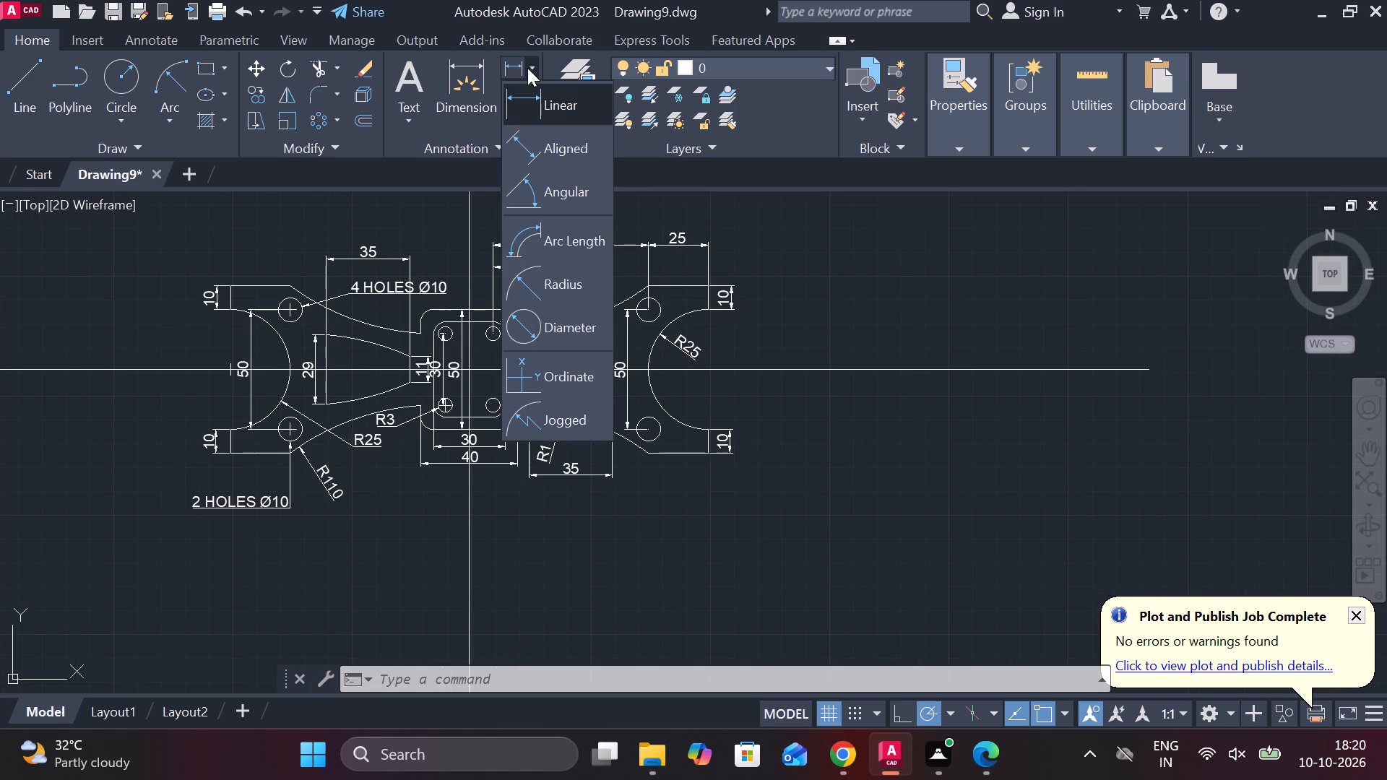
left_click(553, 91)
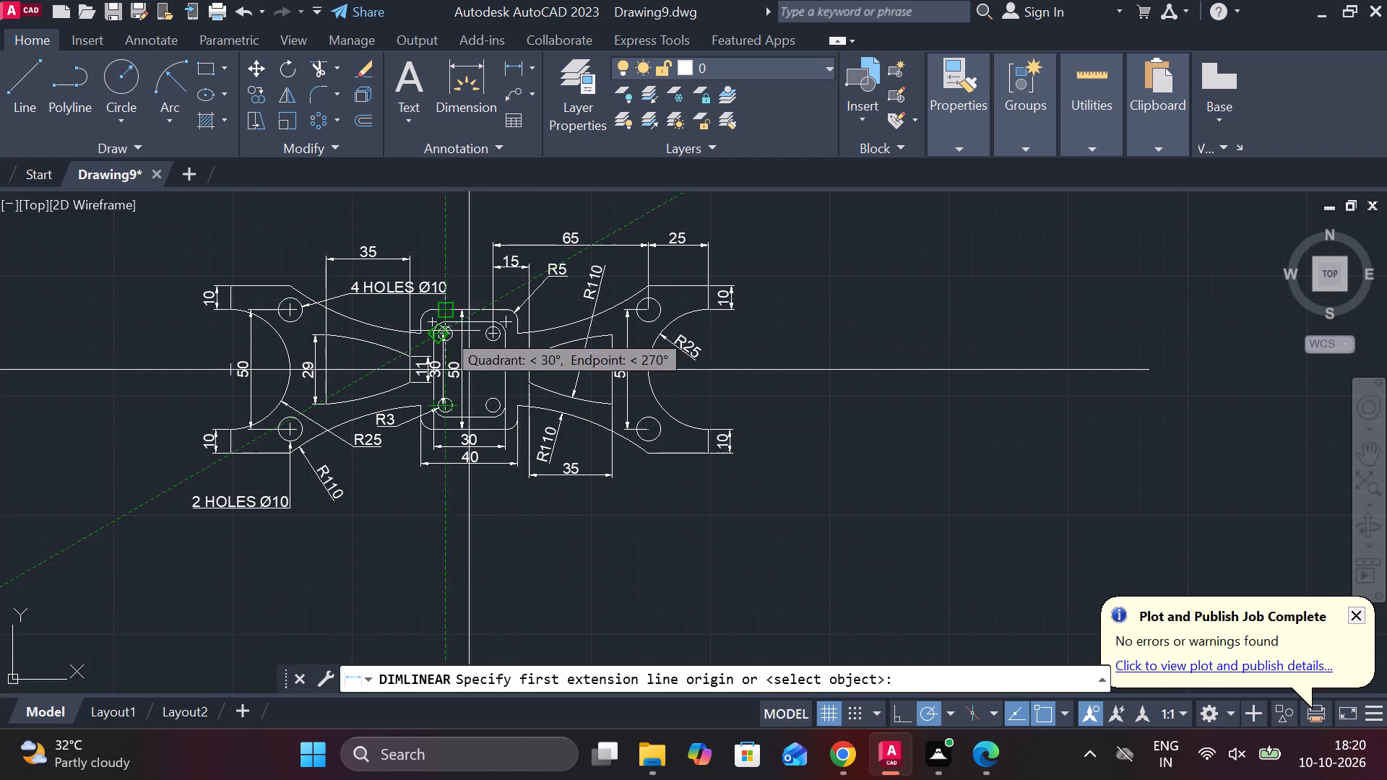
scroll(444, 329, "up", 2)
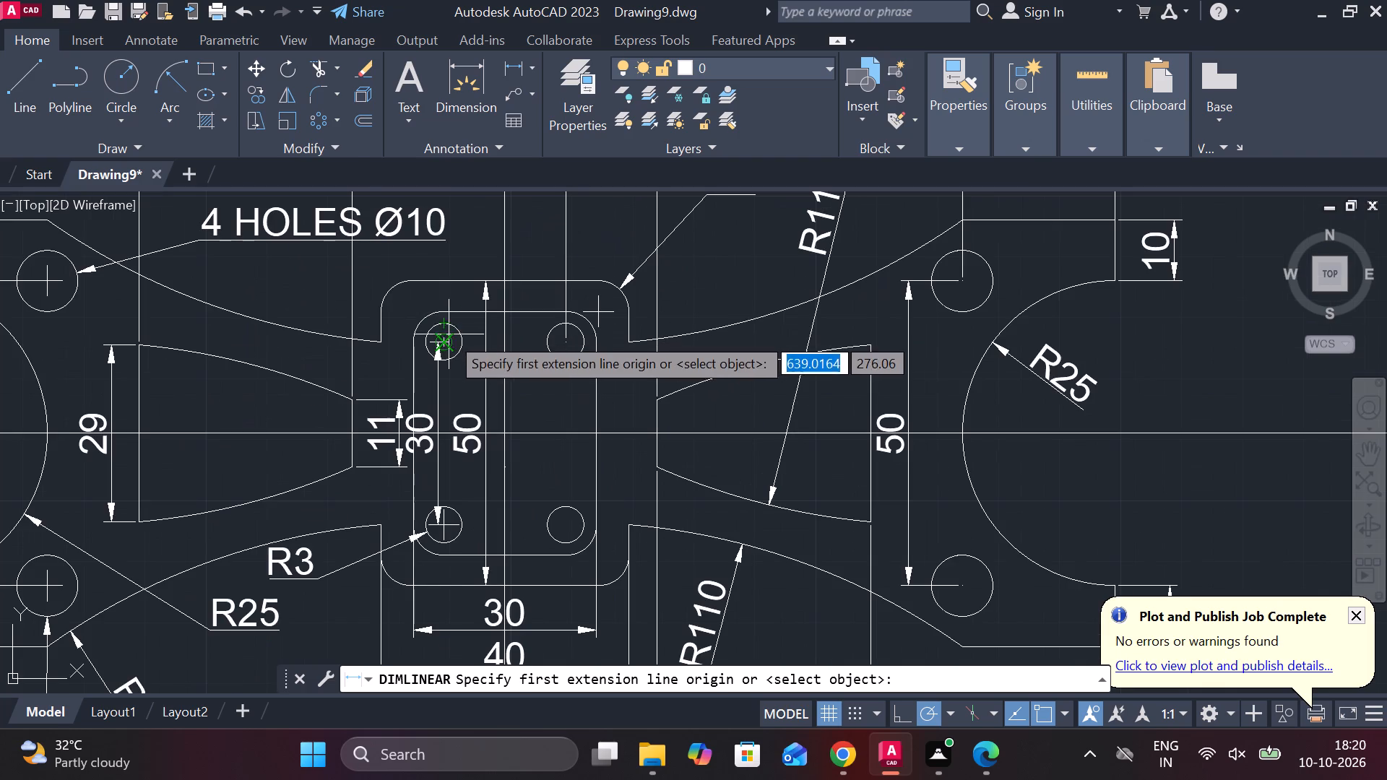
left_click(569, 344)
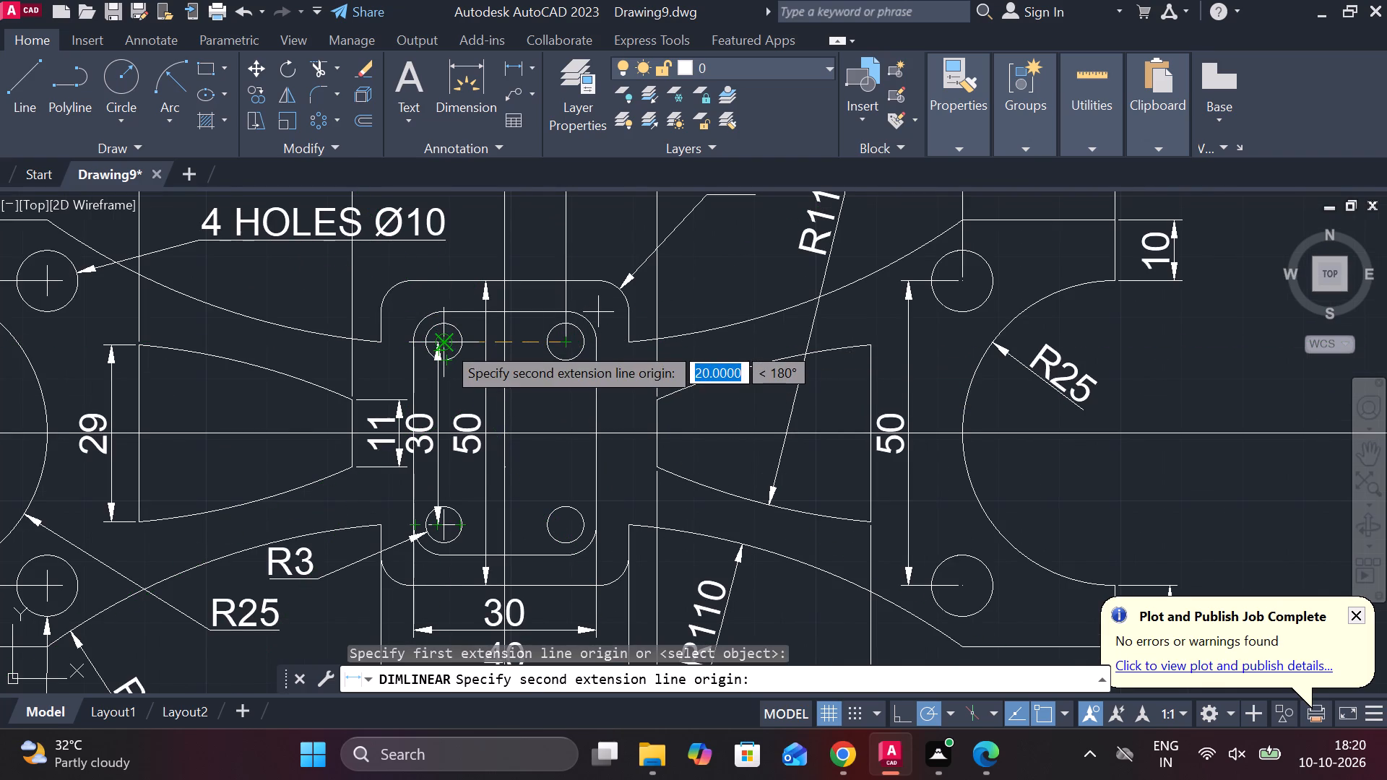
left_click(445, 344)
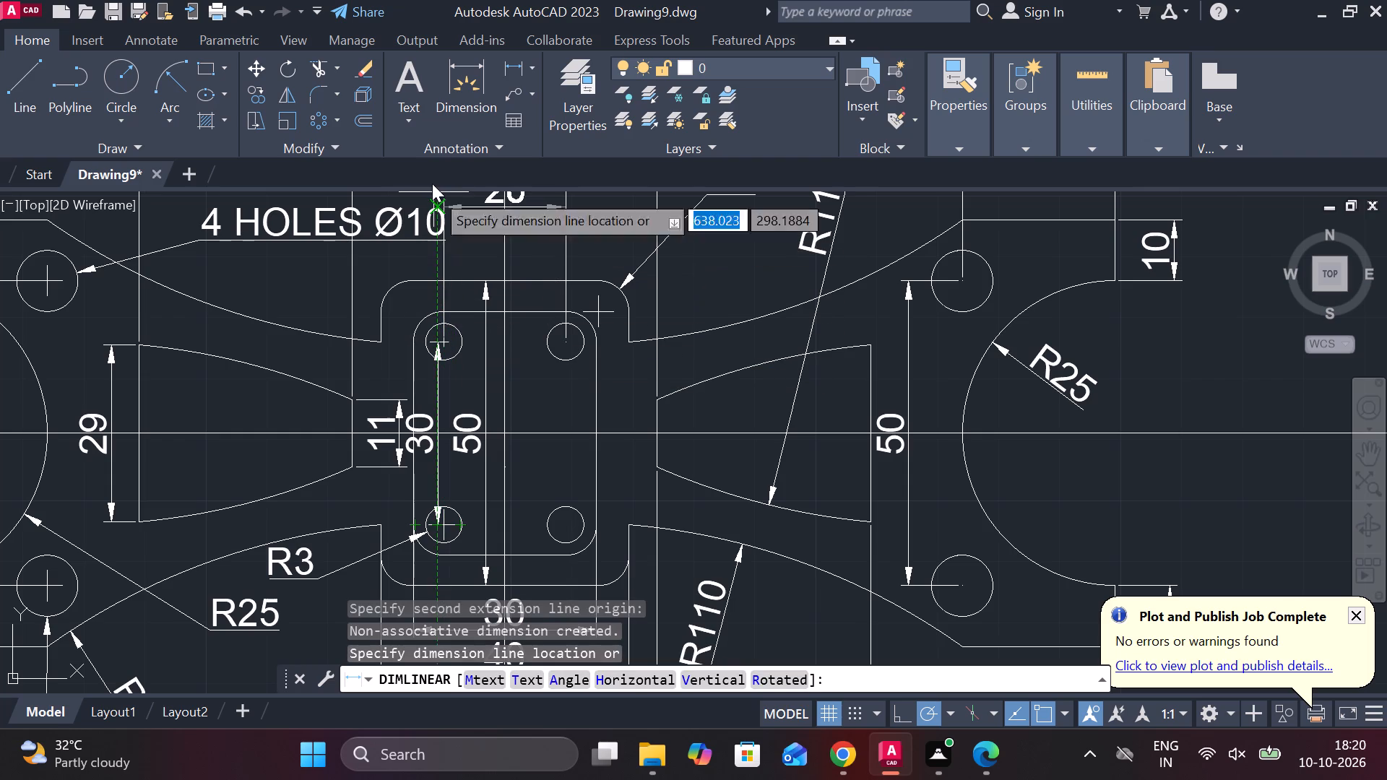
scroll(432, 183, "down", 1)
scroll(449, 370, "up", 3)
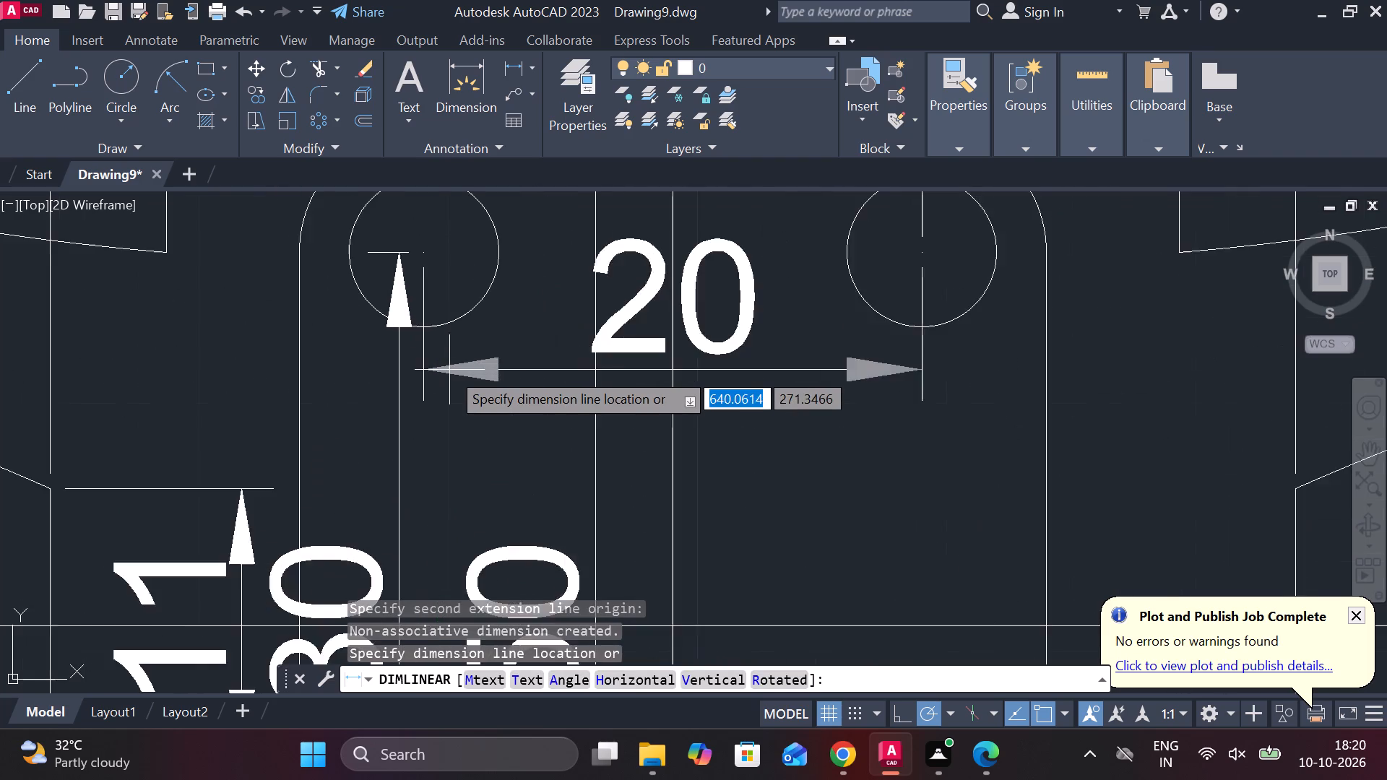
scroll(449, 370, "down", 5)
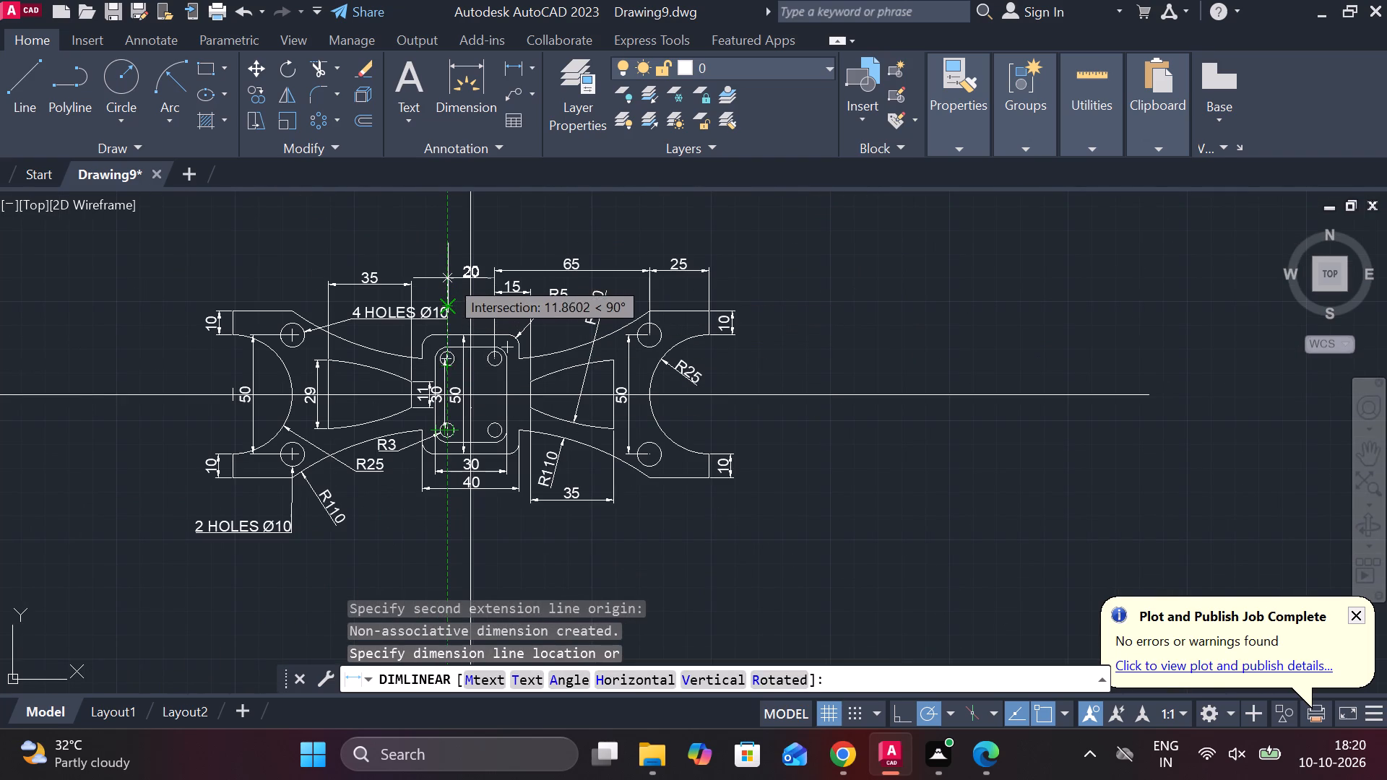
scroll(448, 269, "up", 2)
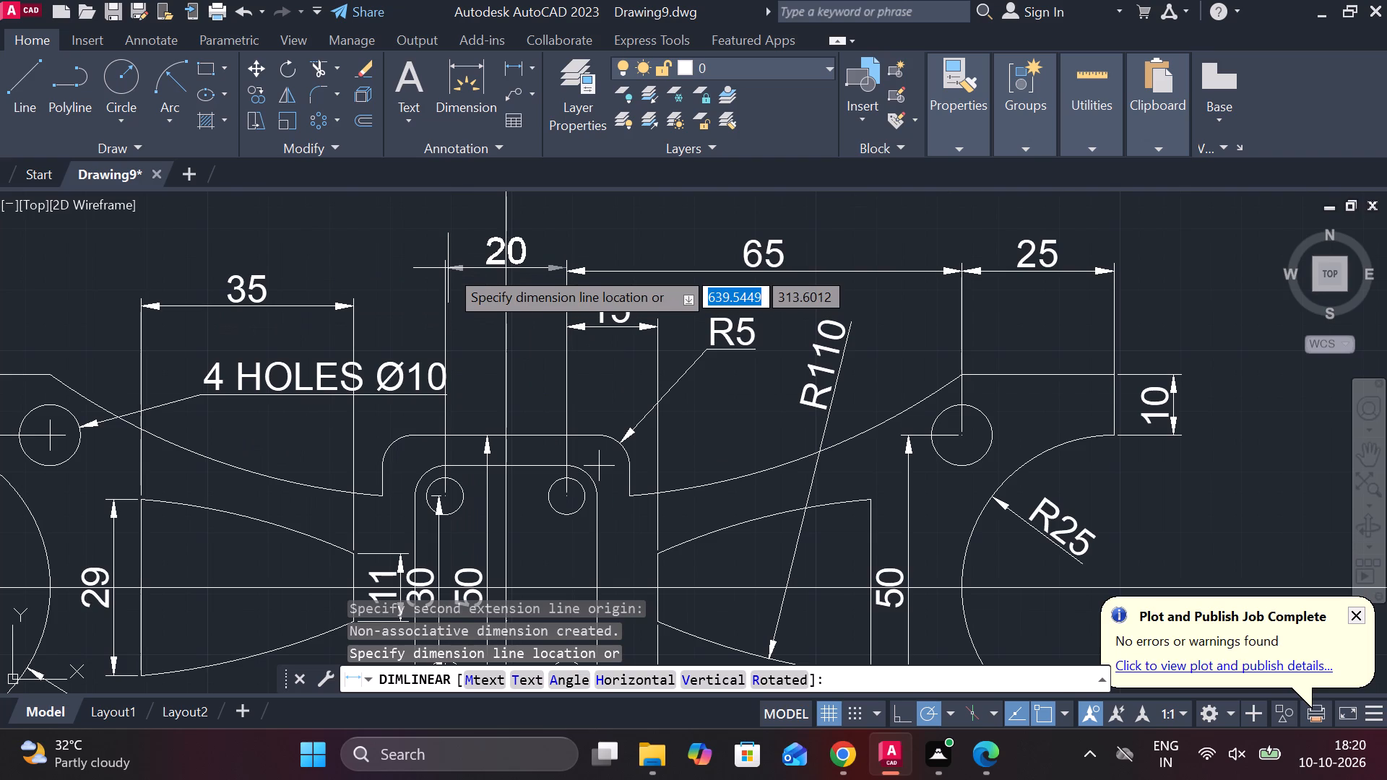
left_click(448, 271)
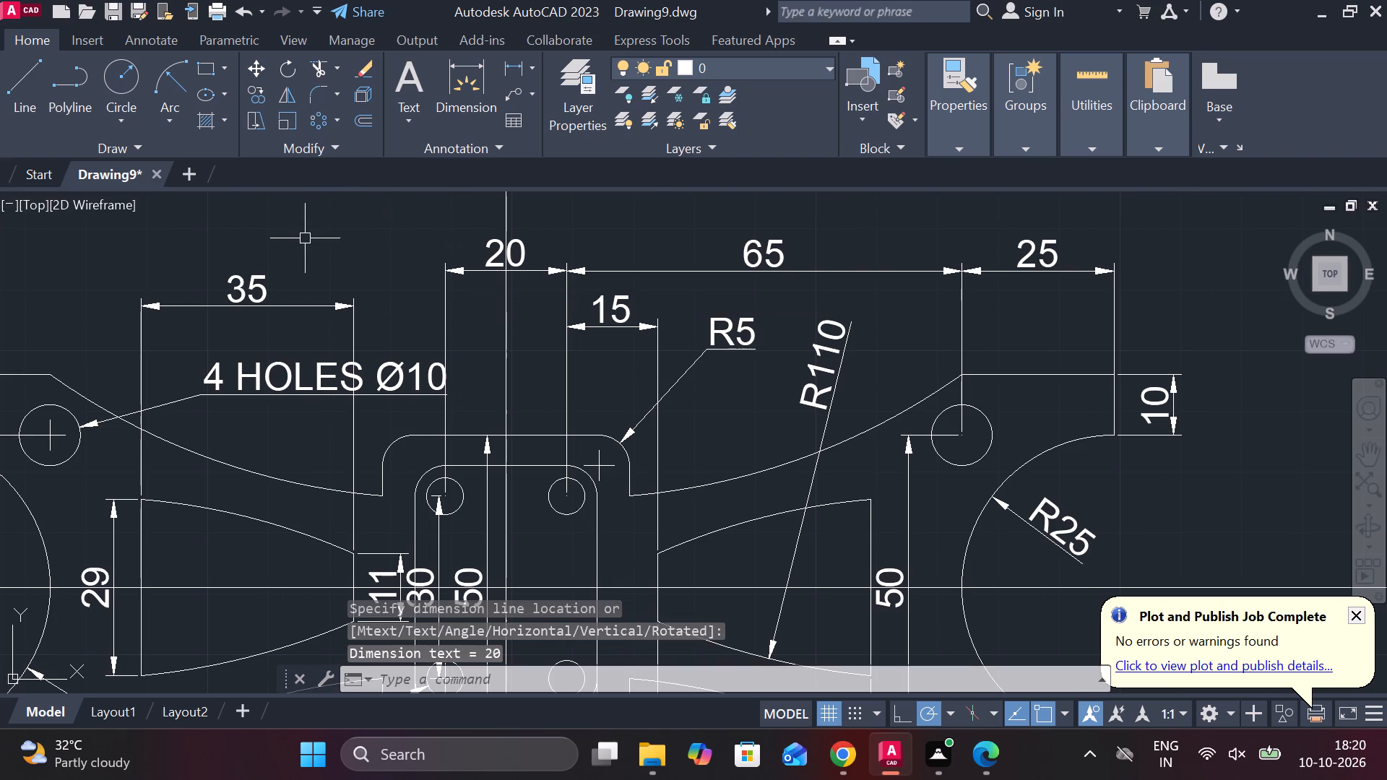
Add a horizontal linear dimension from the block's upper left hole centre to the left cut-out's narrow end, aligned with the upper dimension row.
scroll(399, 369, "down", 2)
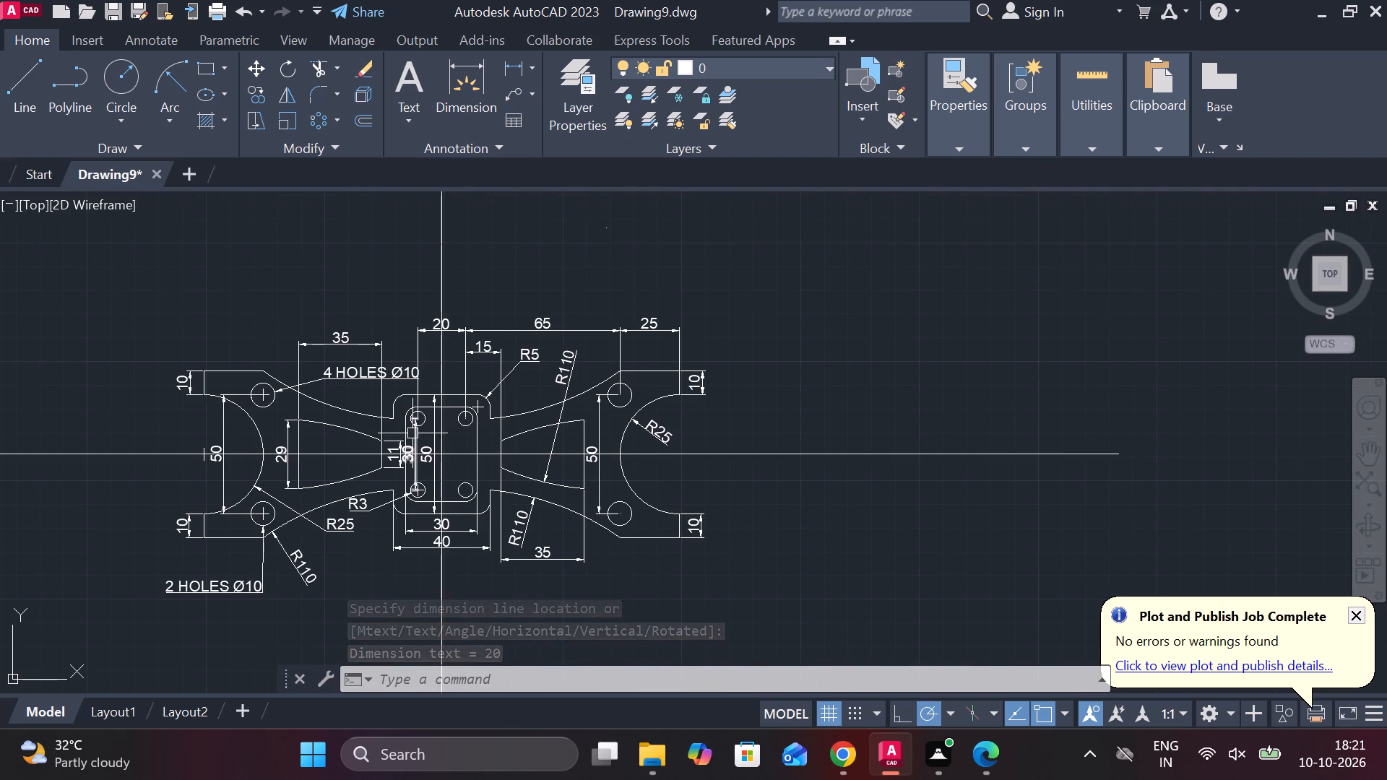
left_click(527, 73)
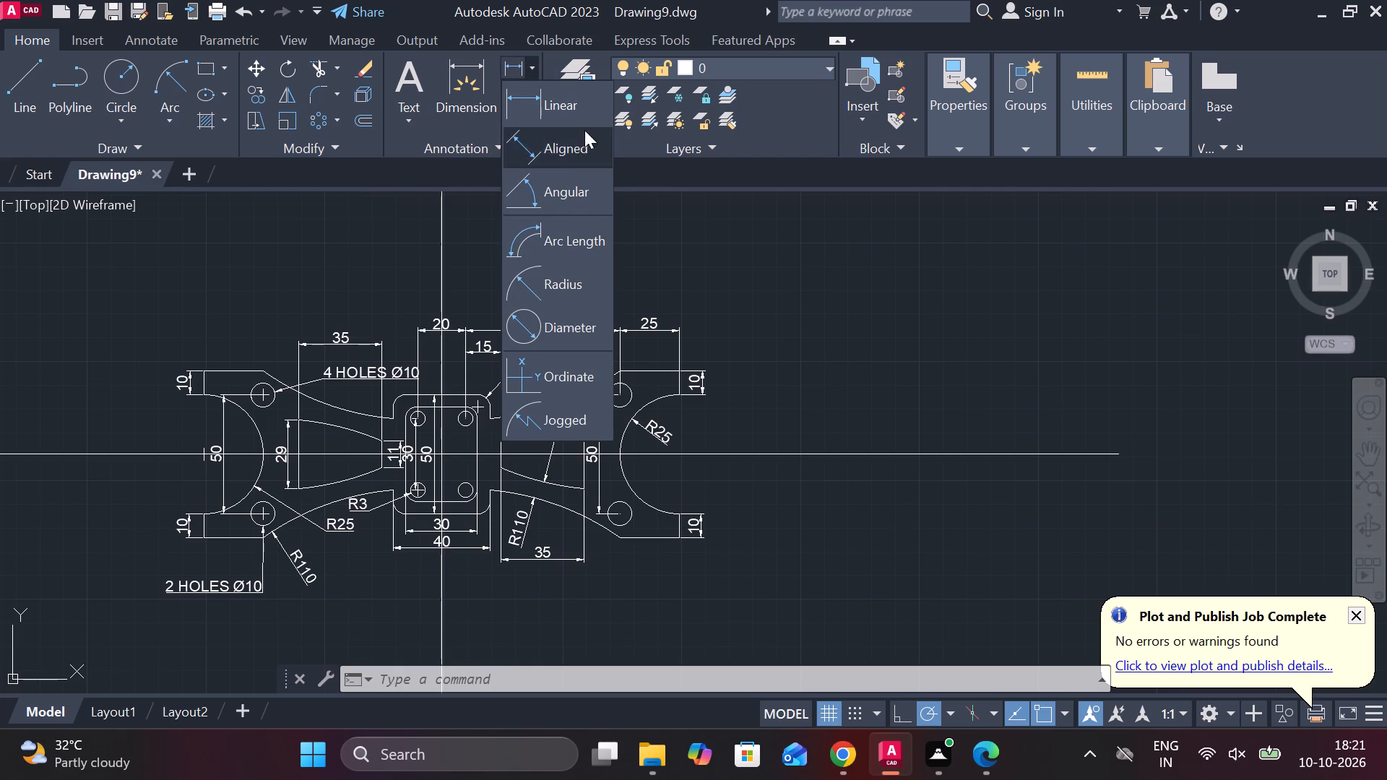
left_click(582, 100)
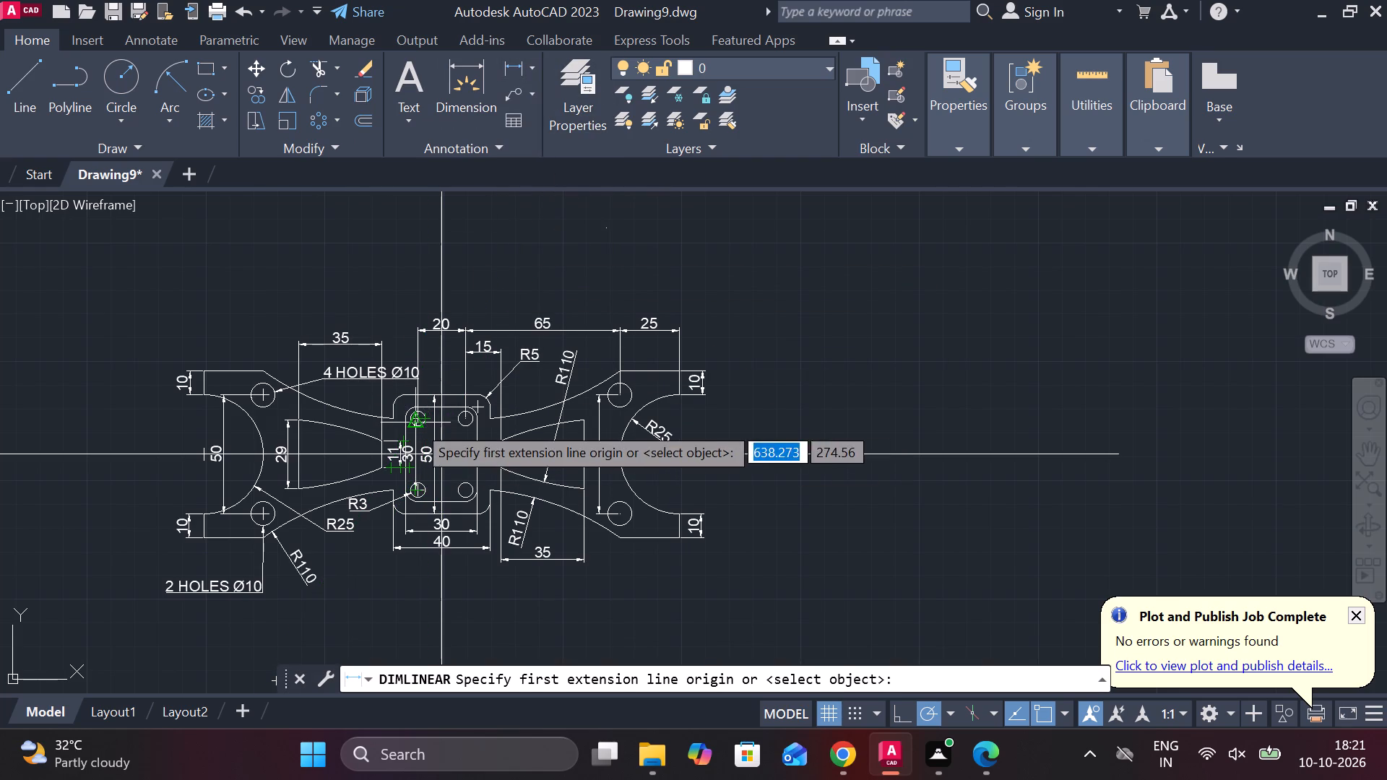
scroll(415, 423, "up", 4)
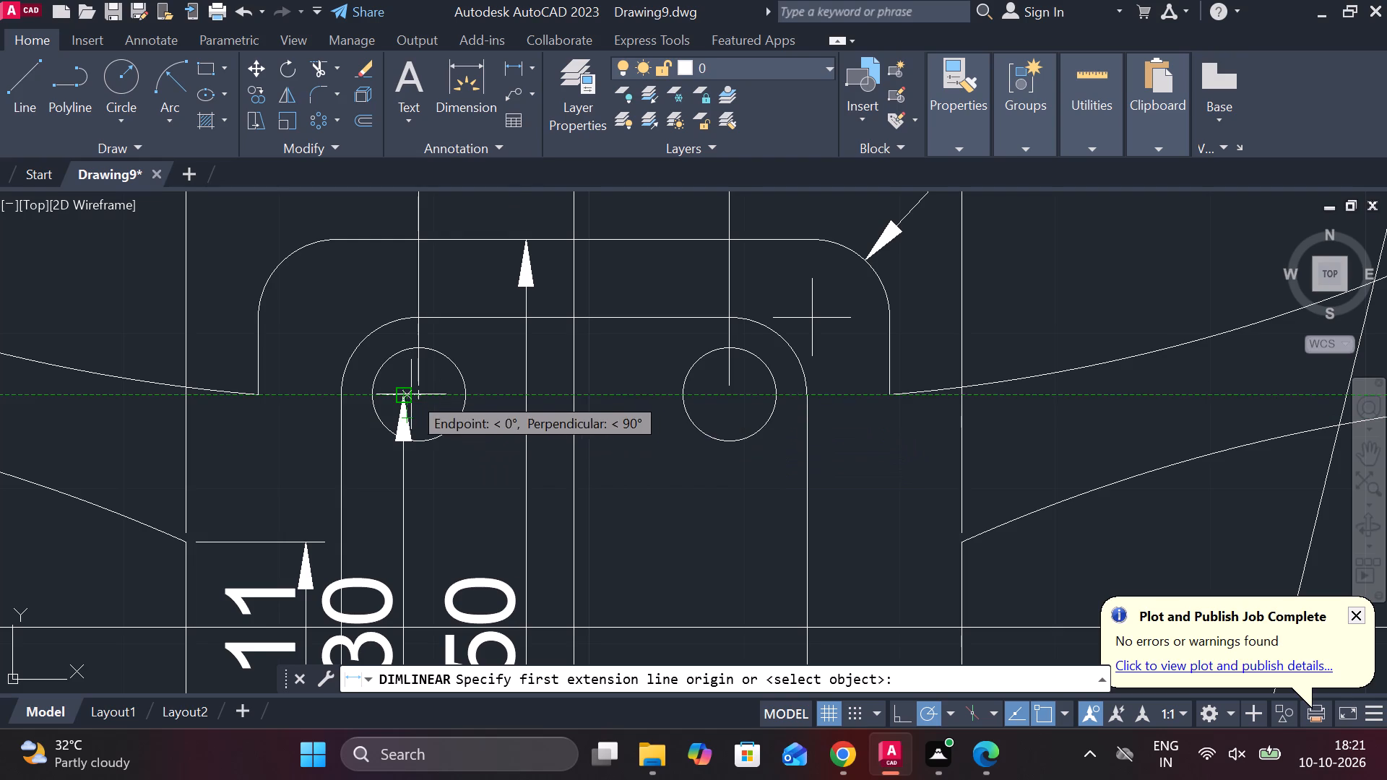
left_click(419, 396)
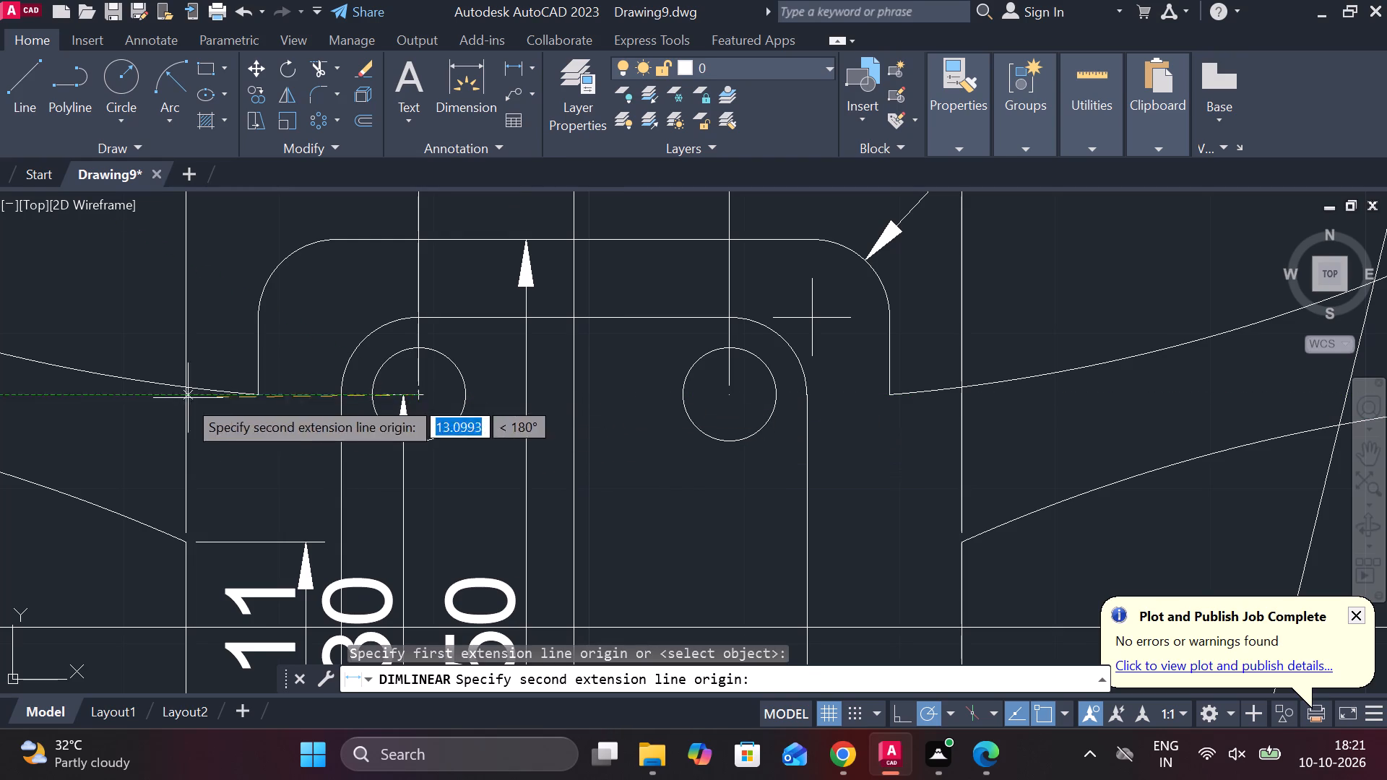
scroll(194, 404, "down", 3)
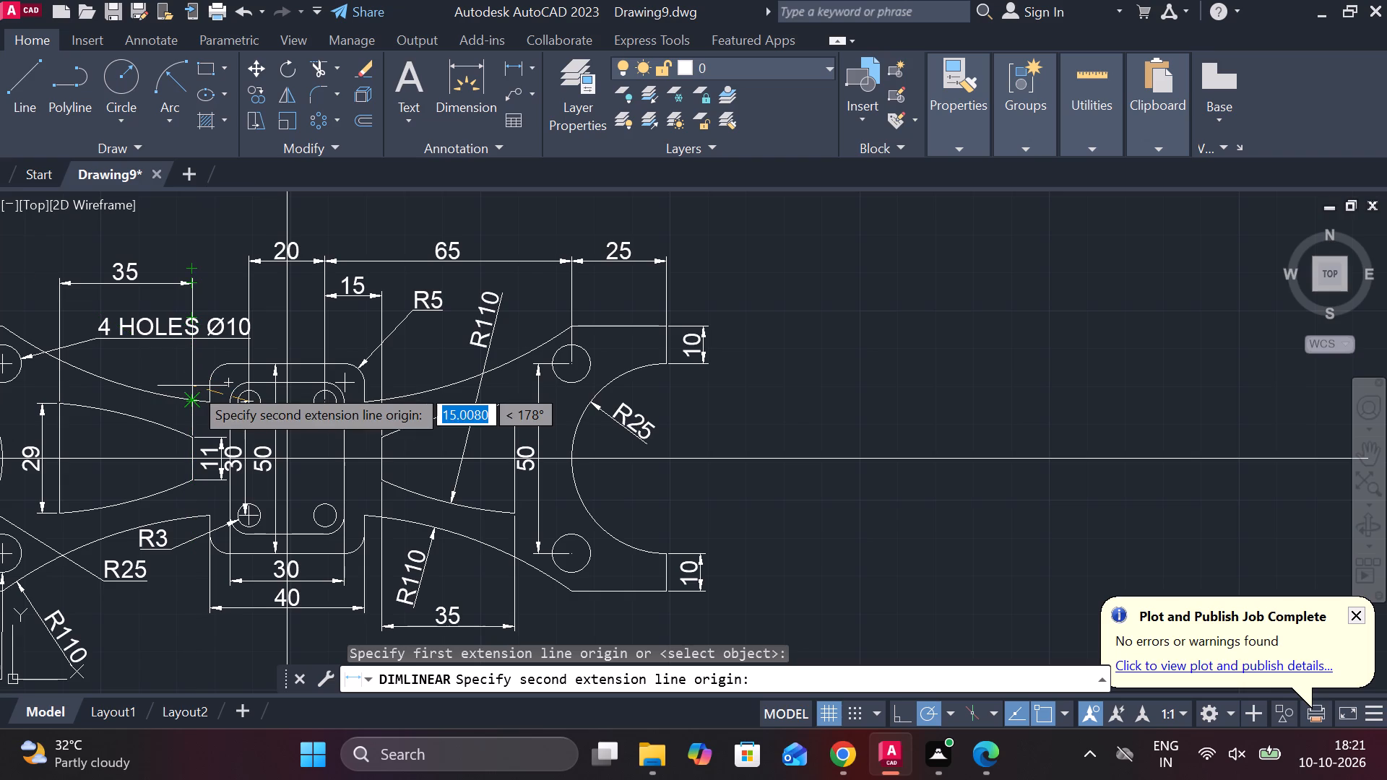
left_click(192, 386)
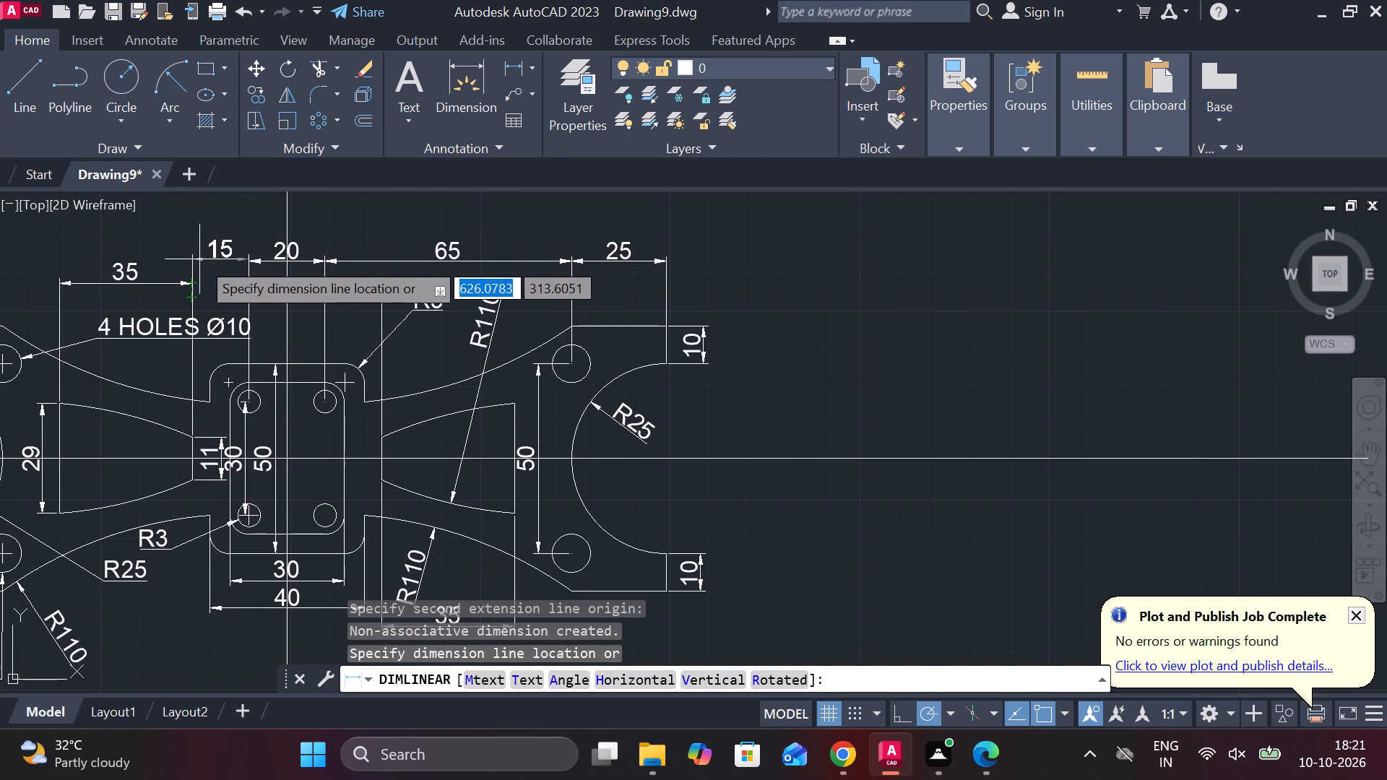
left_click(199, 259)
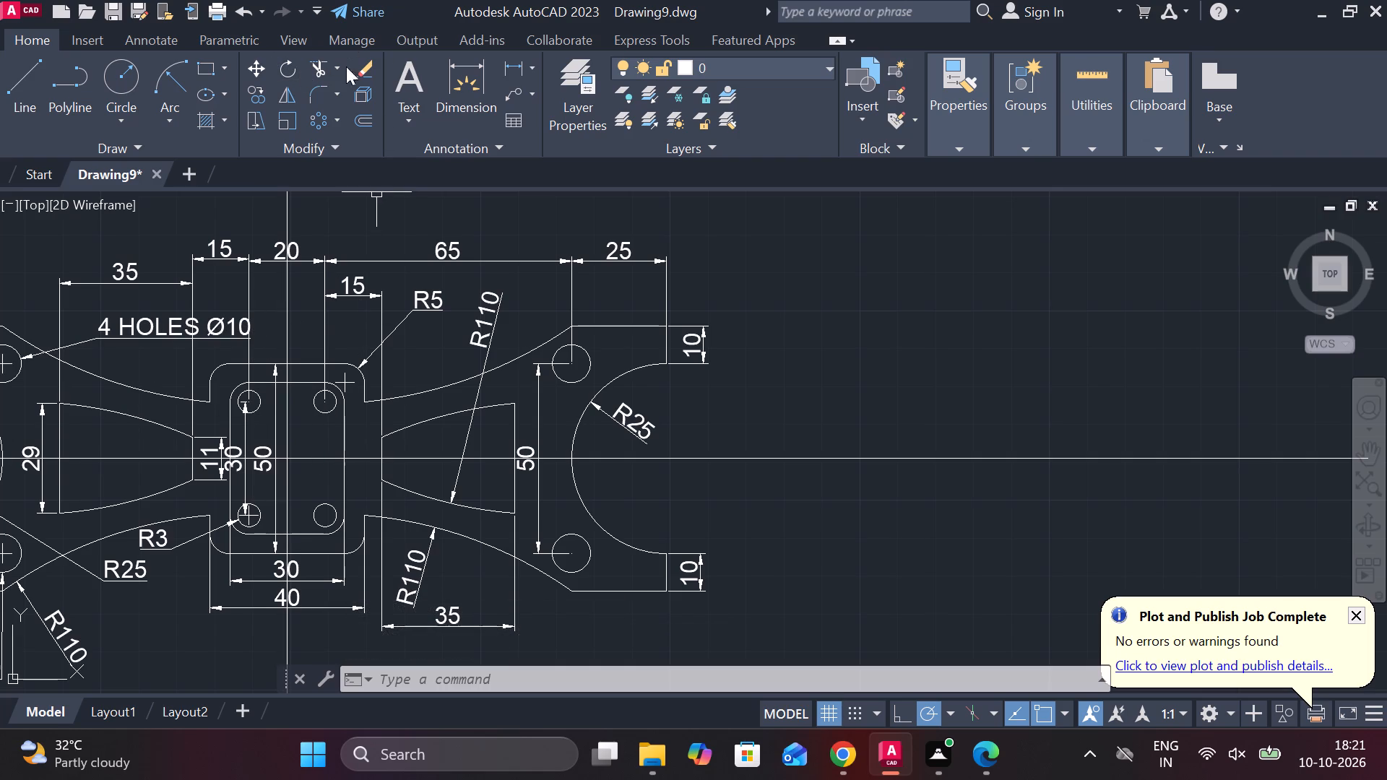
Add a horizontal linear dimension from the block's upper left hole centreline to the upper left end circle's centre, aligned with the upper dimension row.
left_click(535, 61)
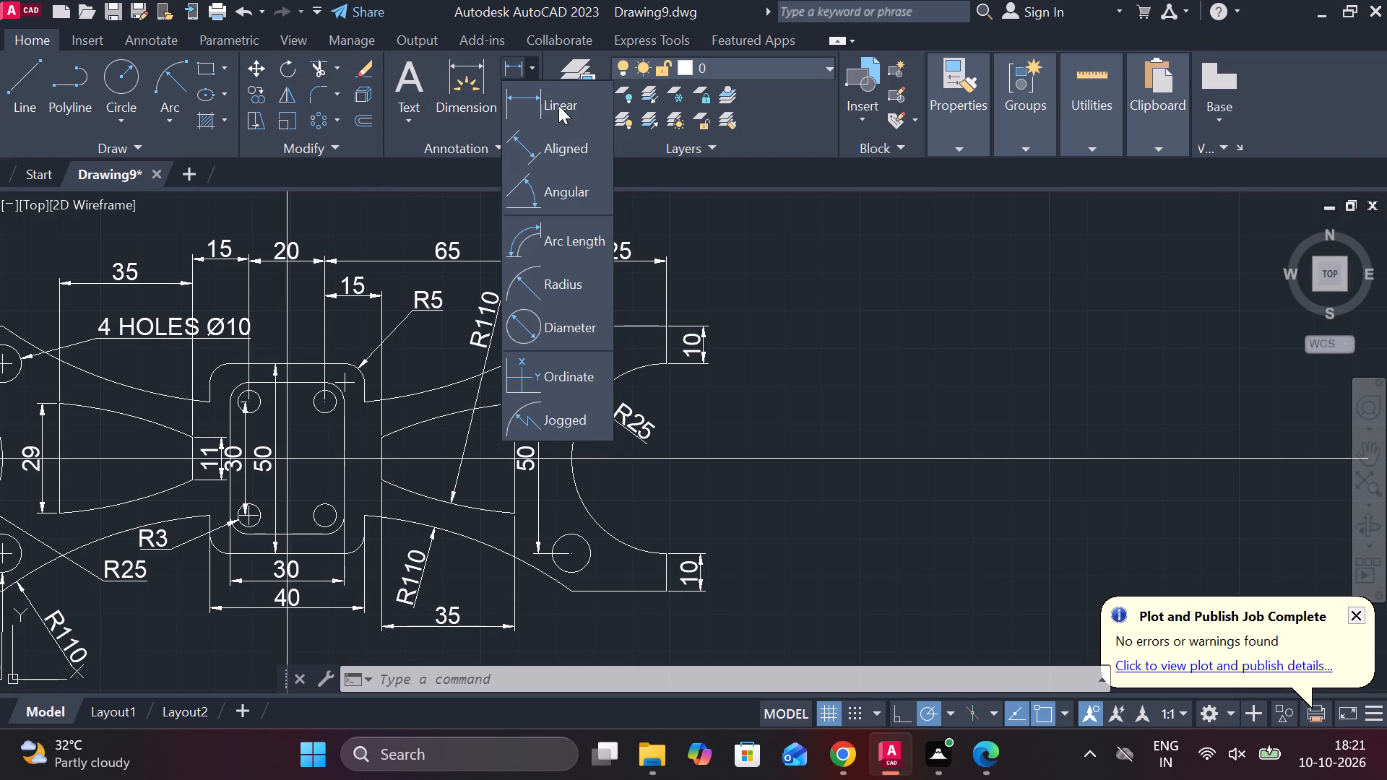
left_click(558, 105)
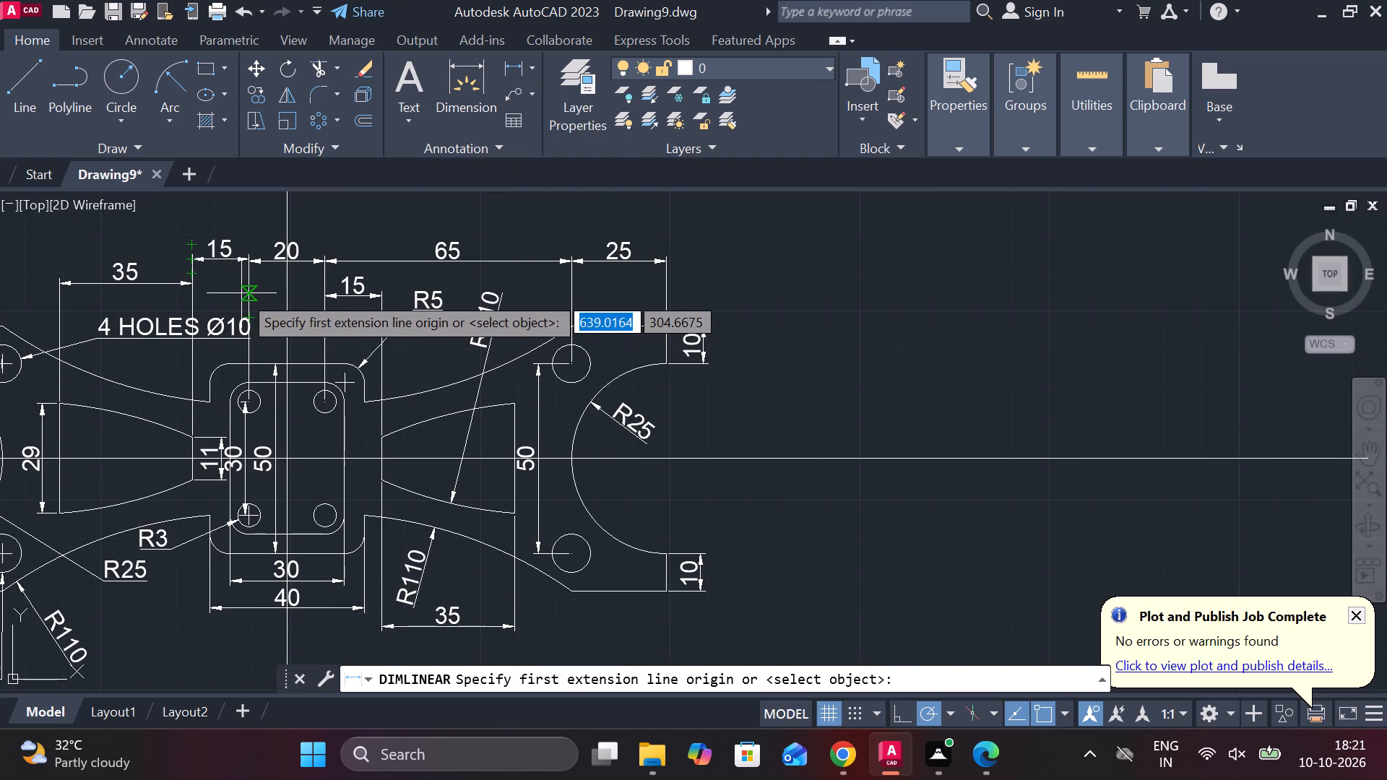
left_click(251, 295)
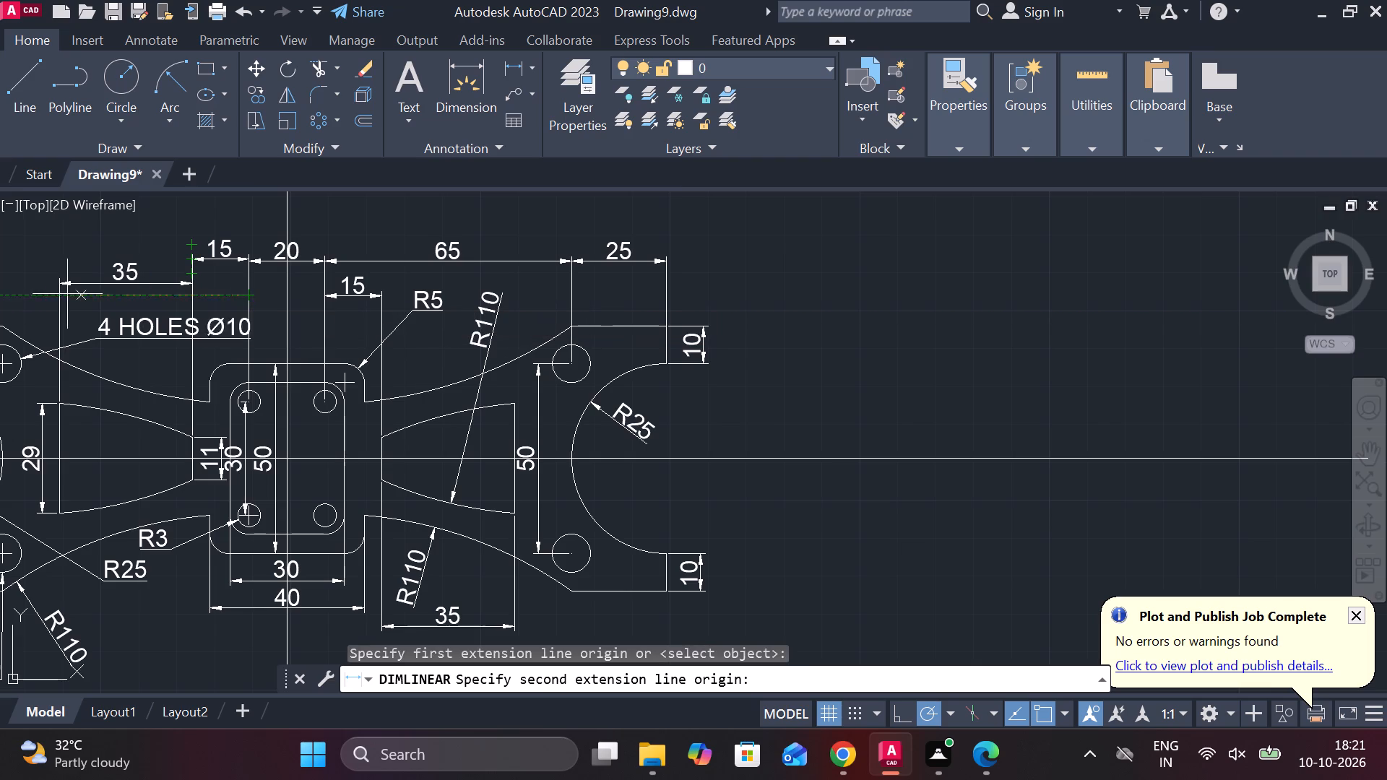
scroll(0, 360, "down", 2)
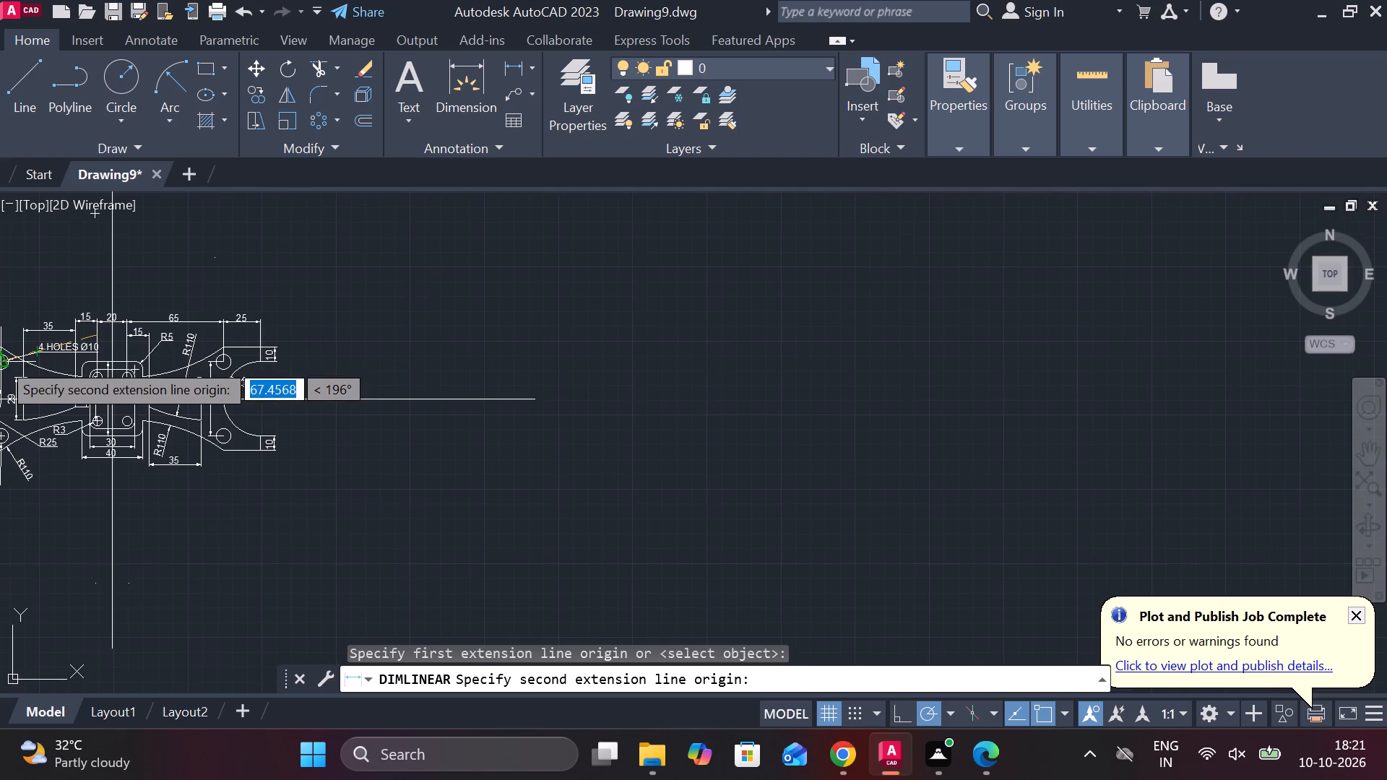
scroll(629, 323, "down", 1)
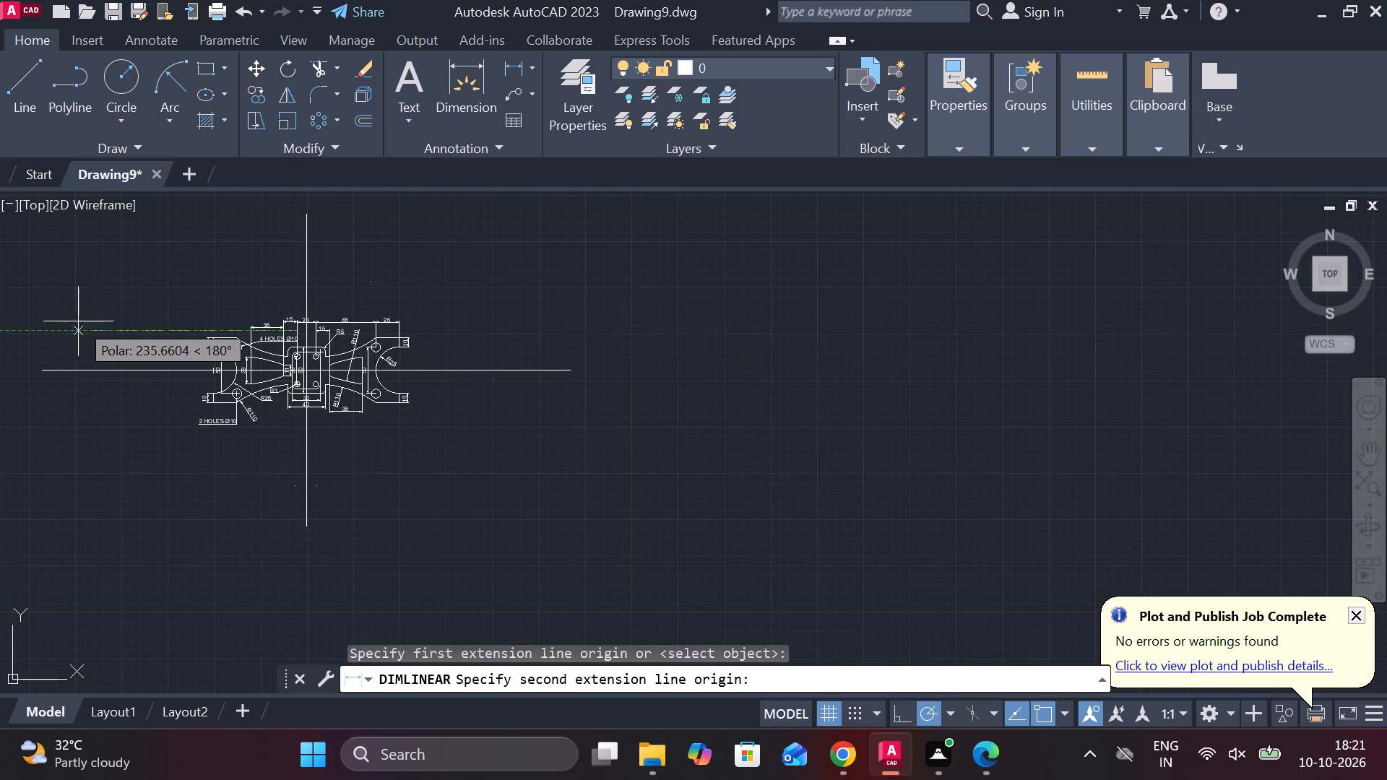
scroll(124, 330, "up", 2)
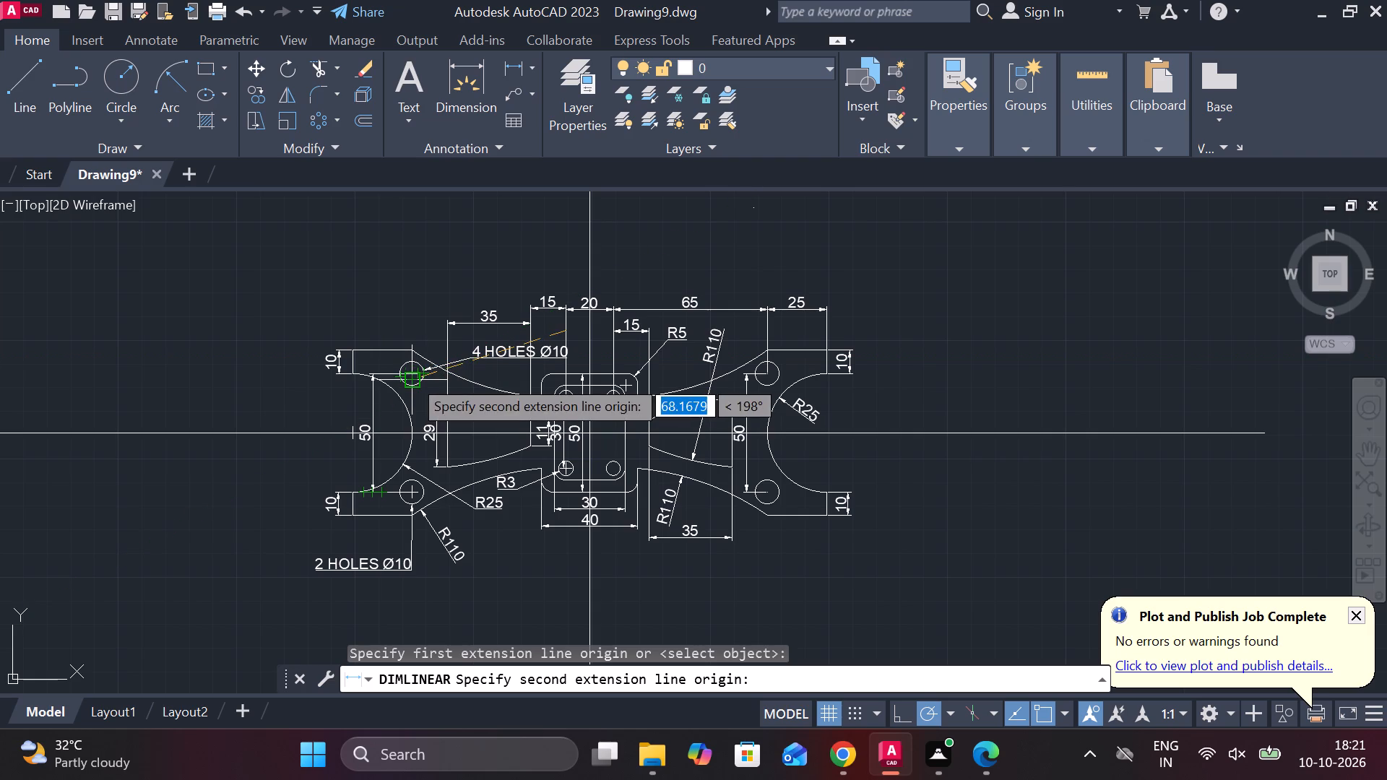
scroll(410, 370, "down", 1)
scroll(410, 370, "up", 3)
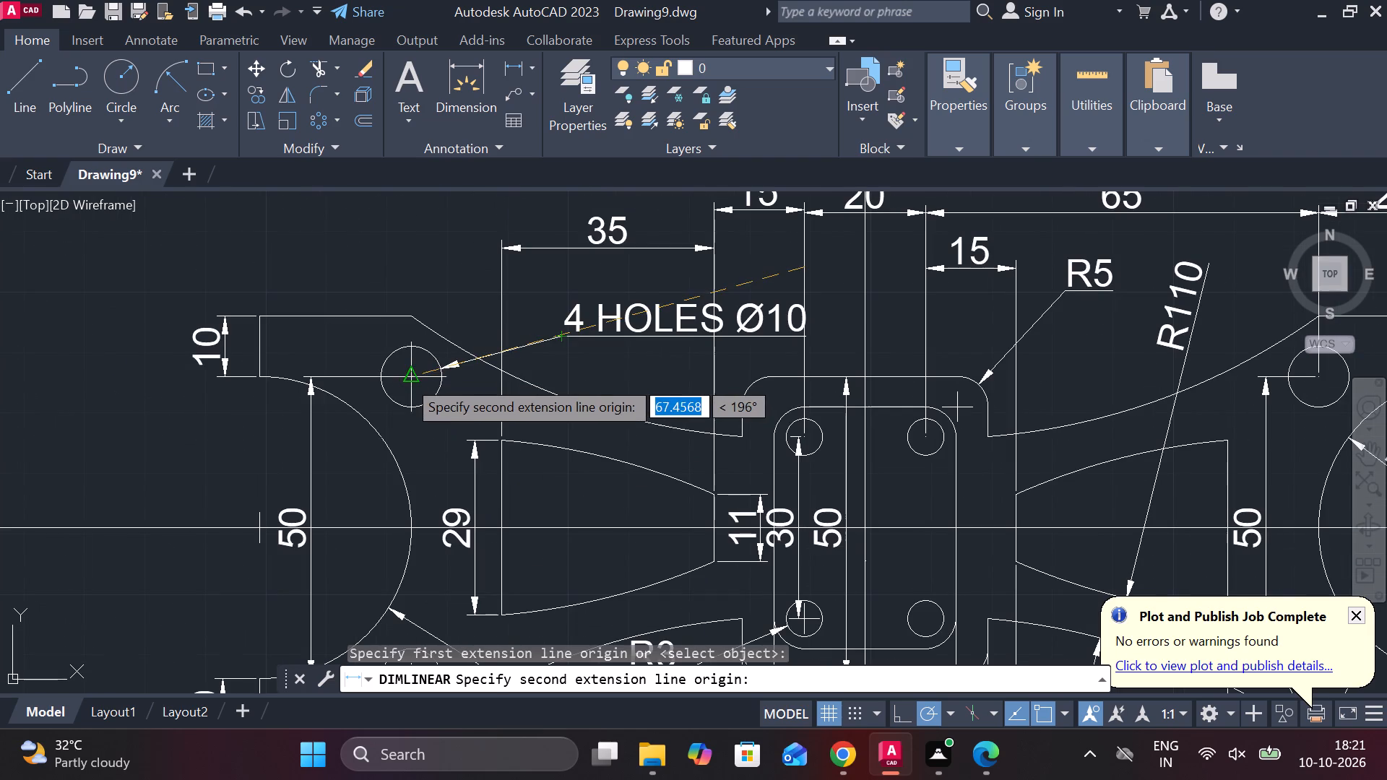
left_click(405, 378)
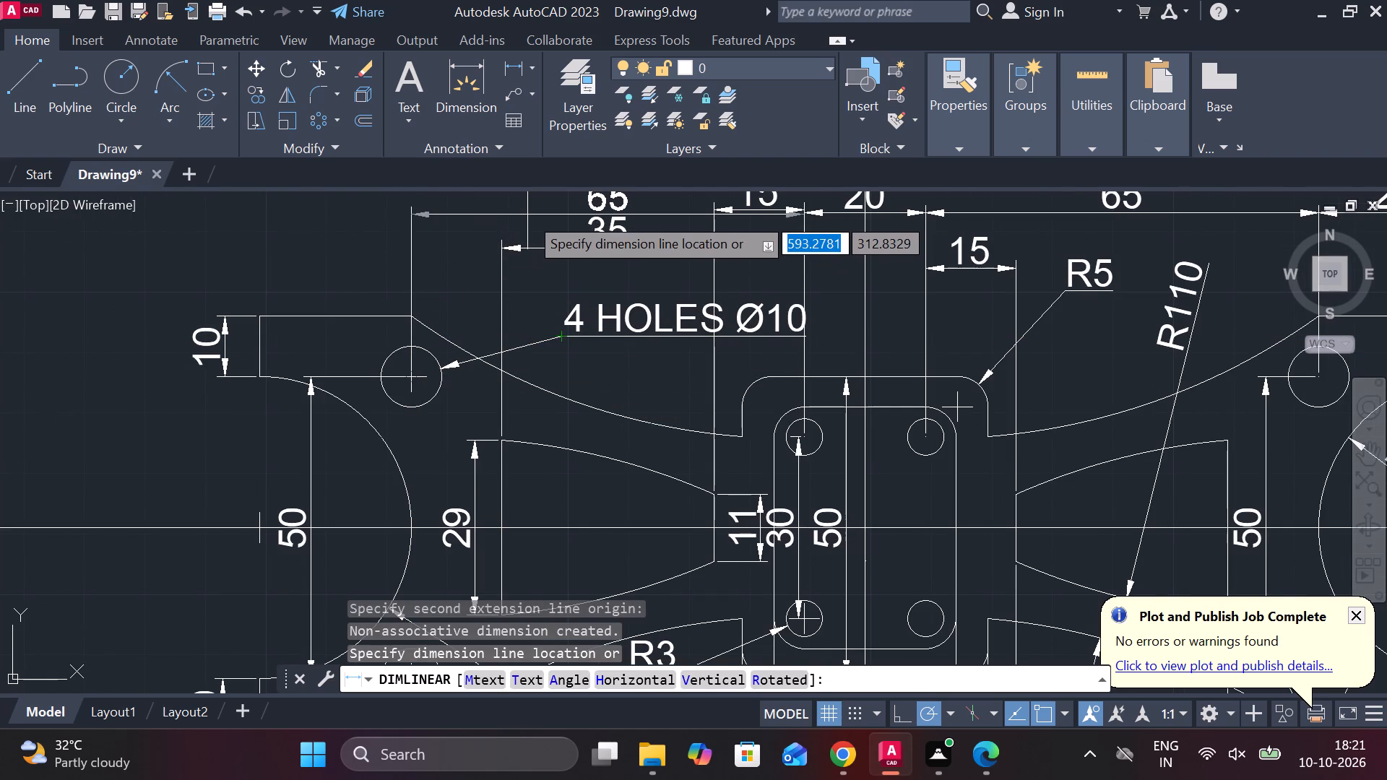
scroll(527, 214, "down", 2)
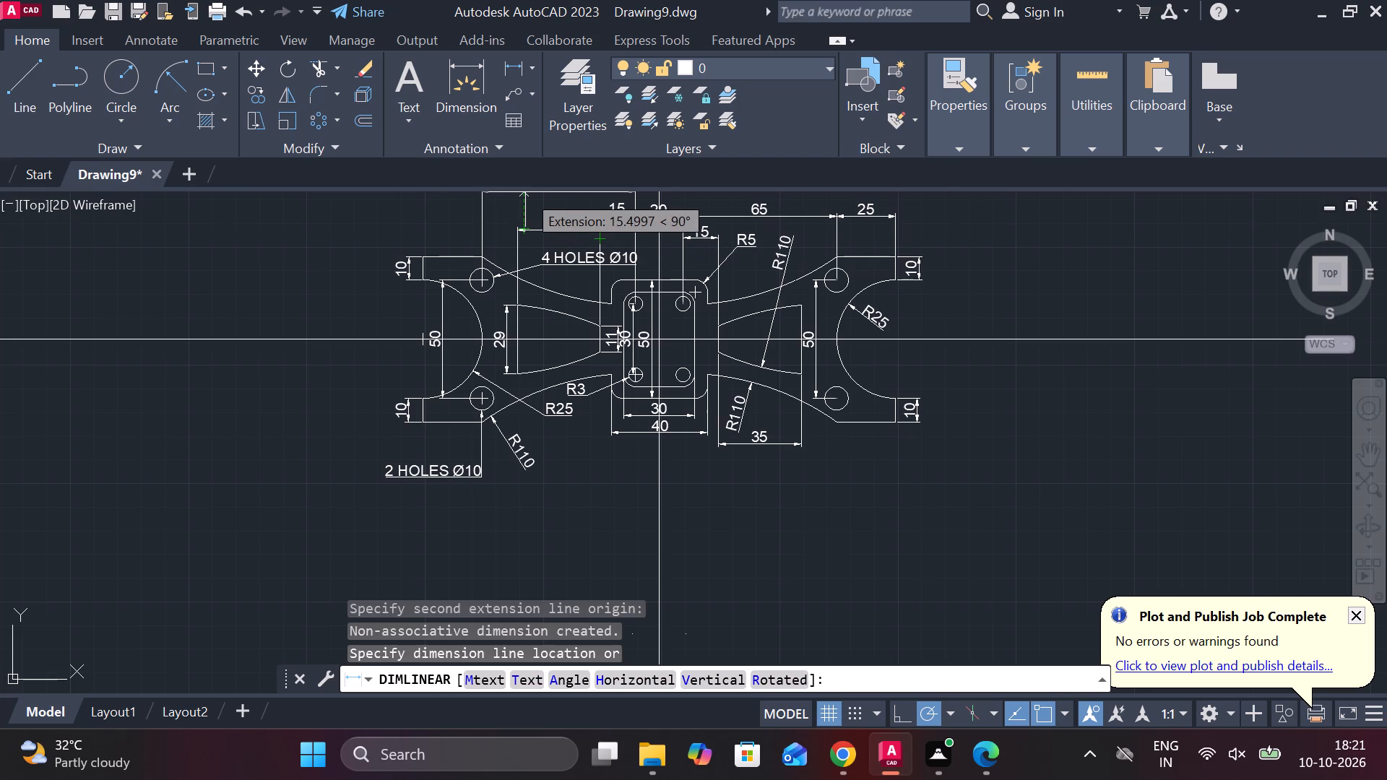
scroll(525, 192, "down", 1)
scroll(525, 192, "up", 2)
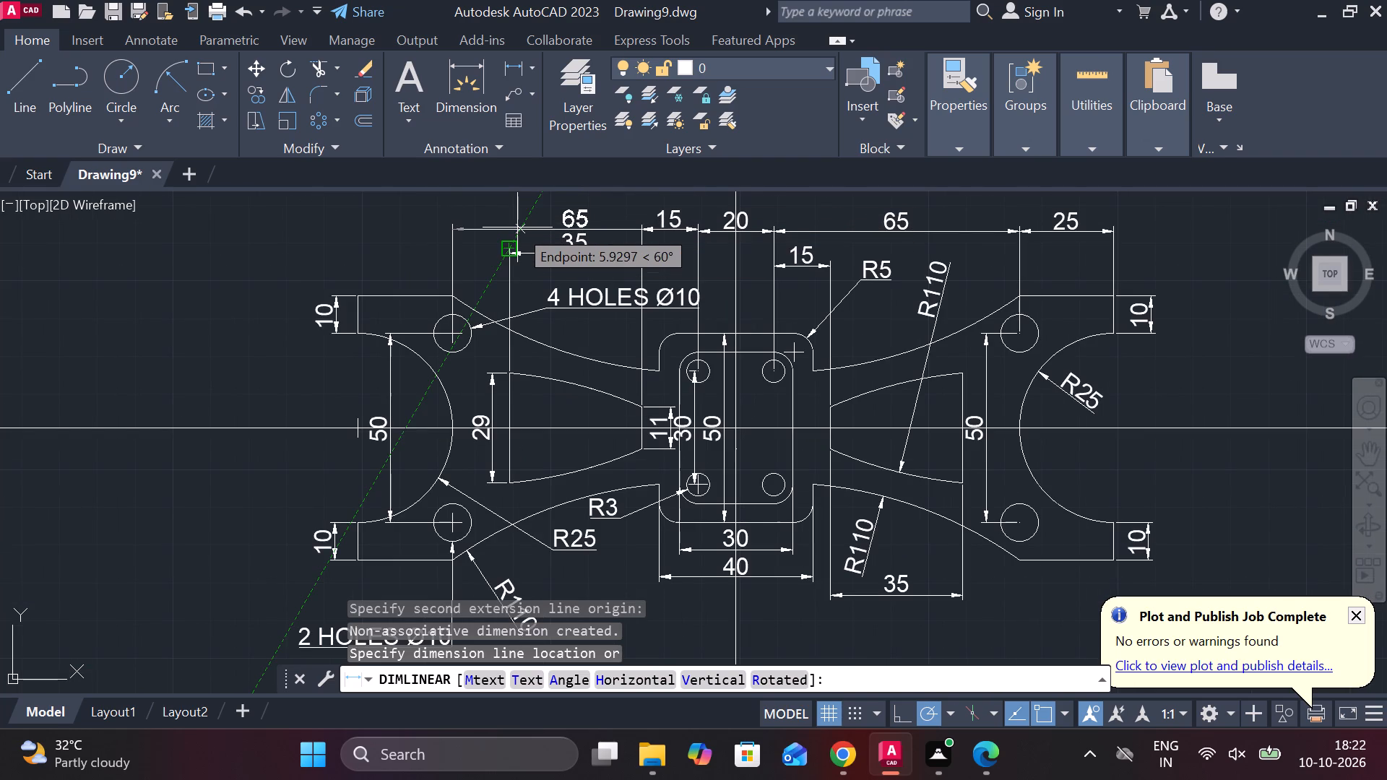
left_click(517, 227)
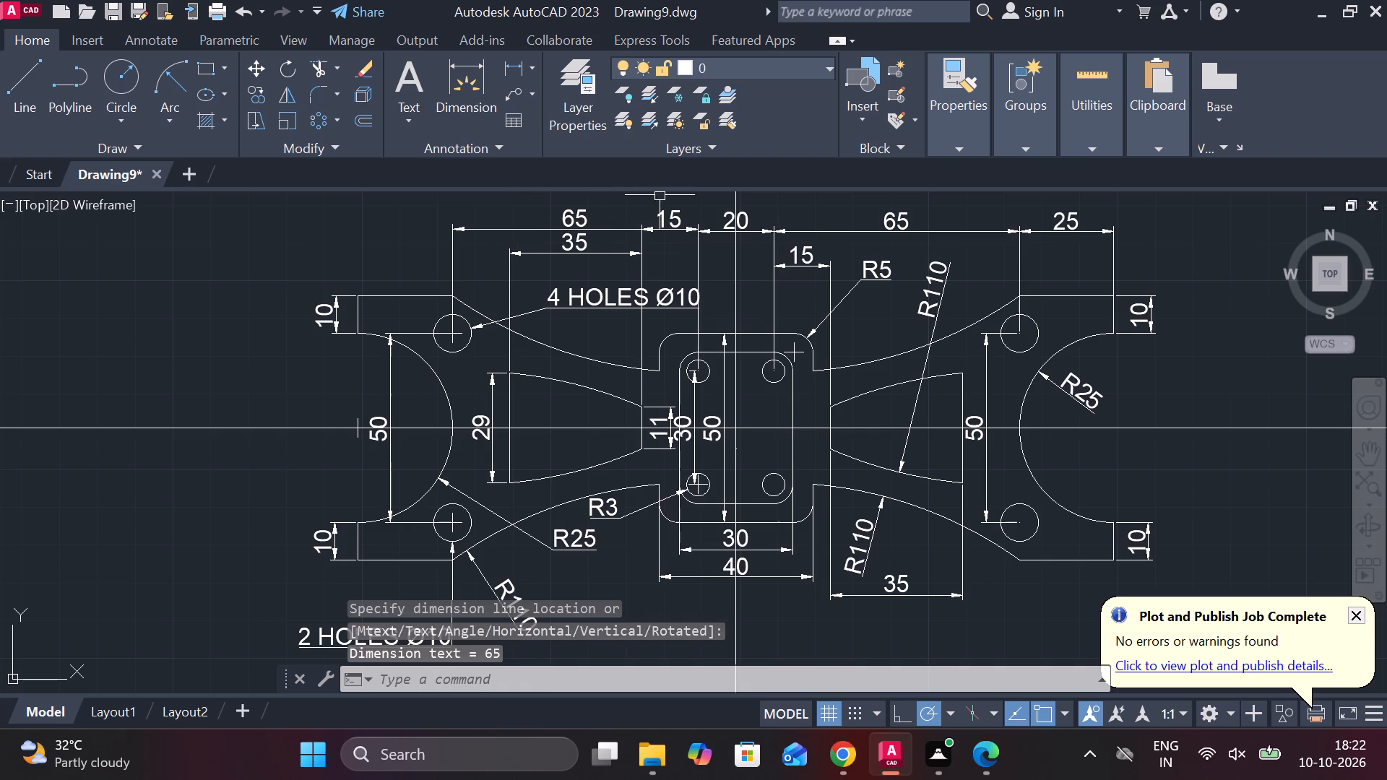
Move the left cut-out's 35 dimension down, between the upper dimension row and the 4 HOLES Ø10 note.
left_click(595, 252)
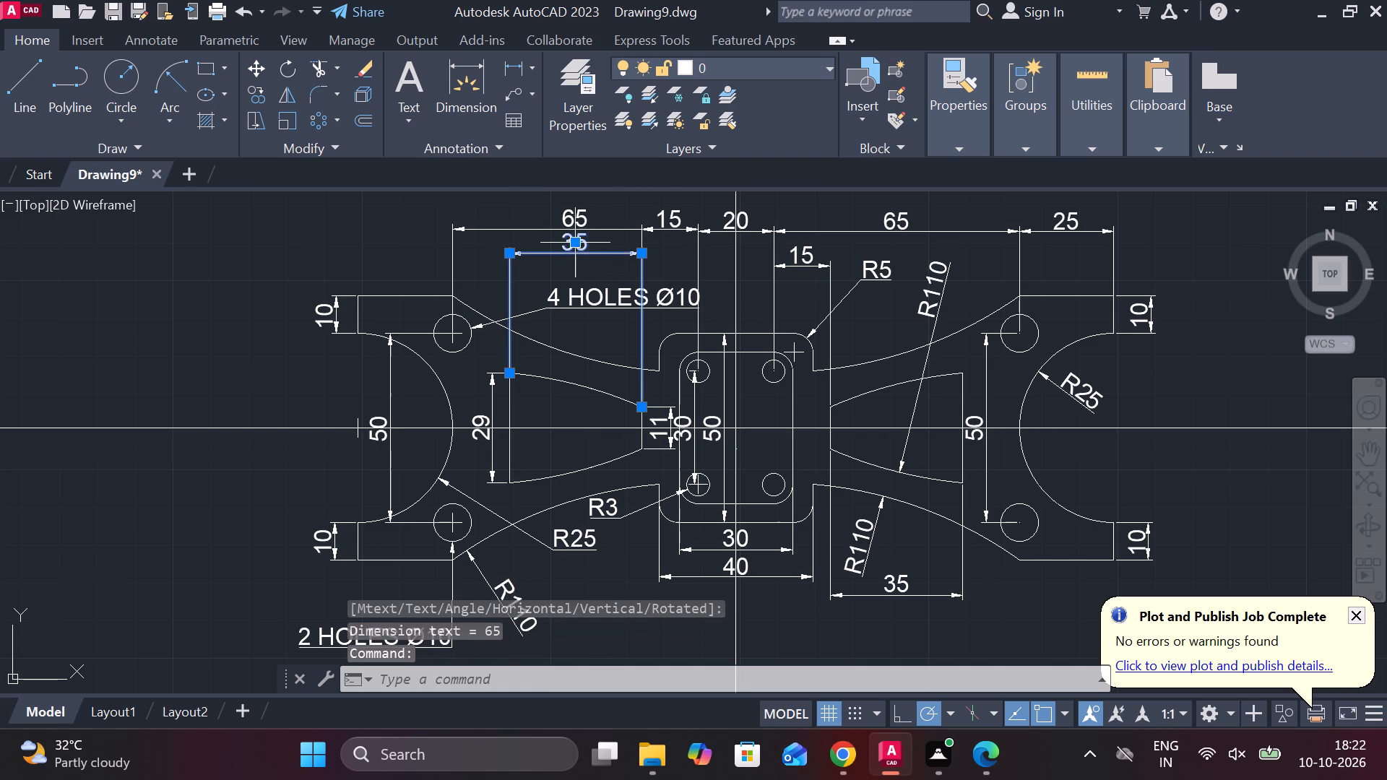
left_click(575, 246)
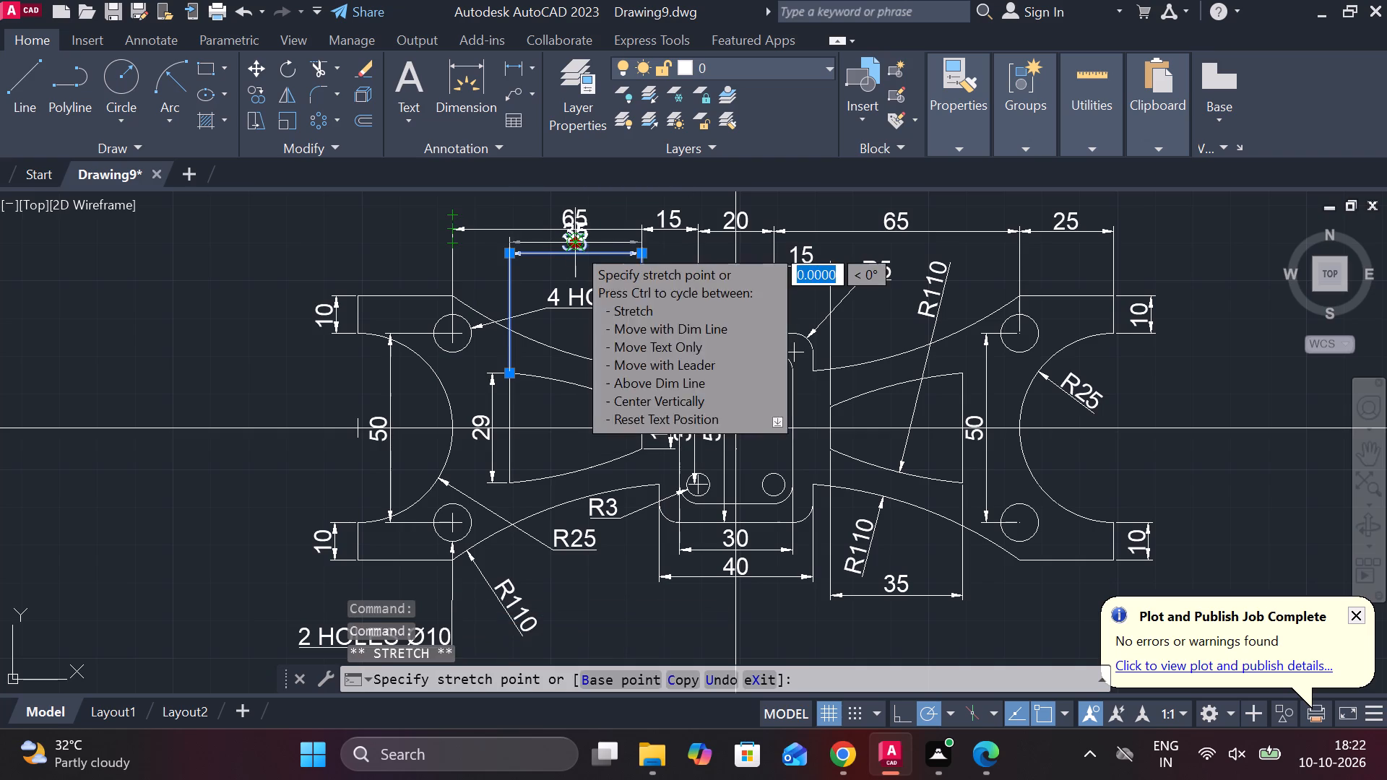
left_click(575, 261)
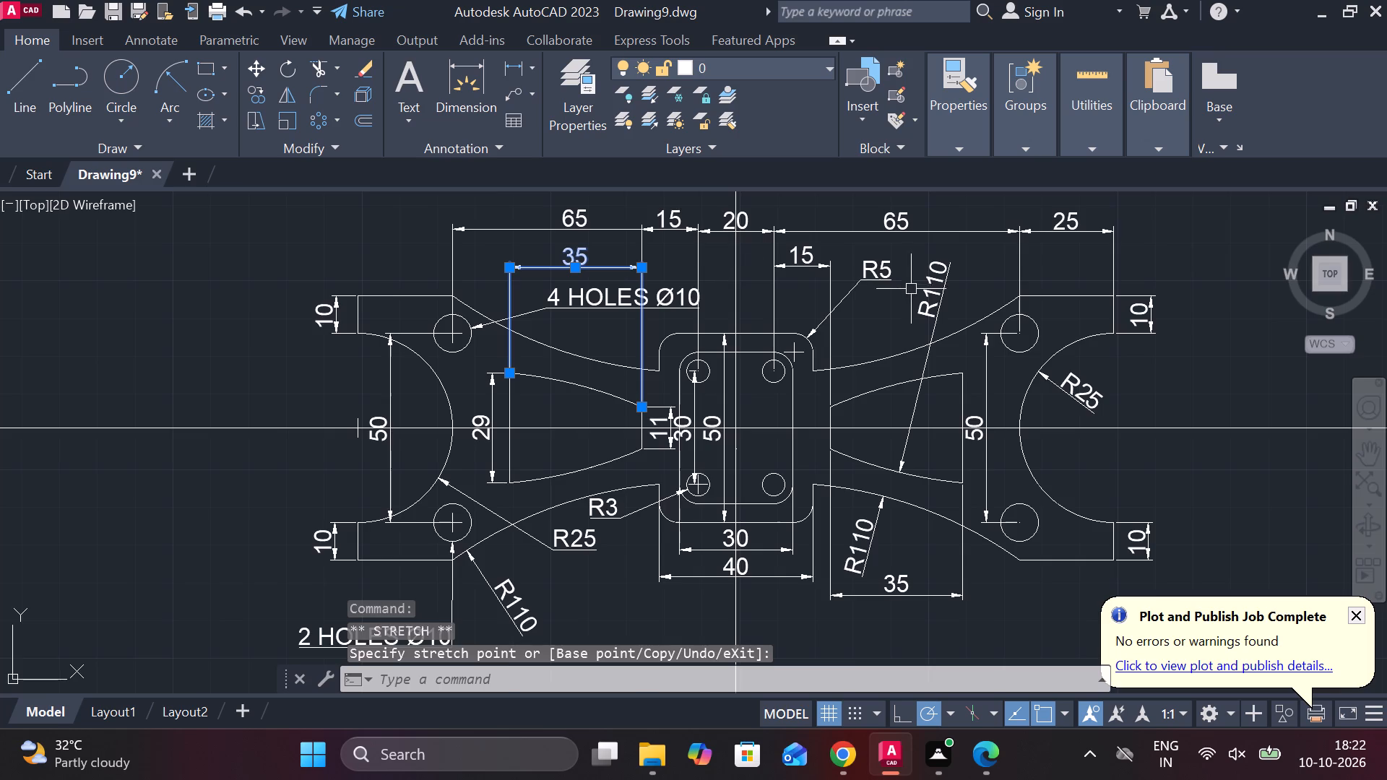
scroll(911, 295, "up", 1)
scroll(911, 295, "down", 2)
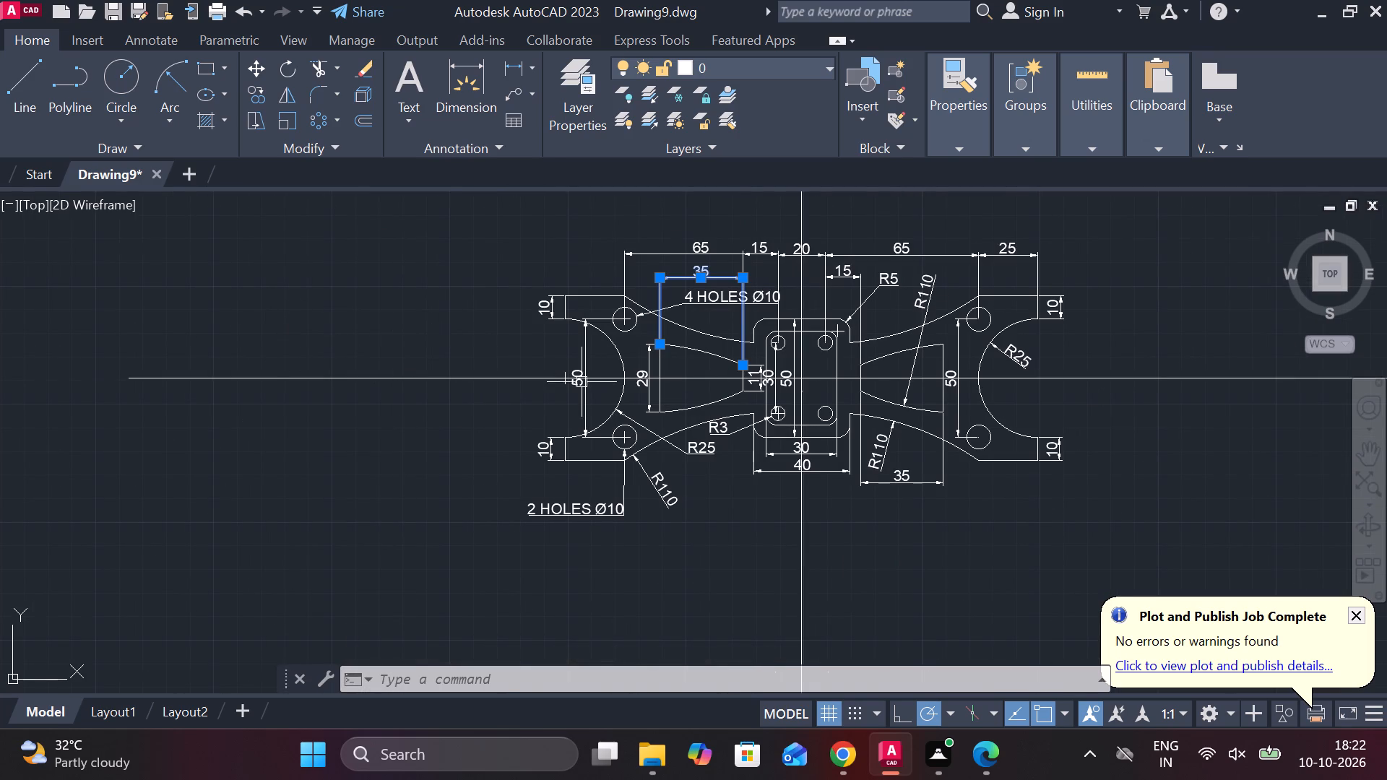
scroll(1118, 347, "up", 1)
Draw two vertical cutting lines across the horizontal centreline, one beyond the outline's right end and one beyond its left end.
scroll(1118, 347, "down", 2)
scroll(1118, 347, "up", 1)
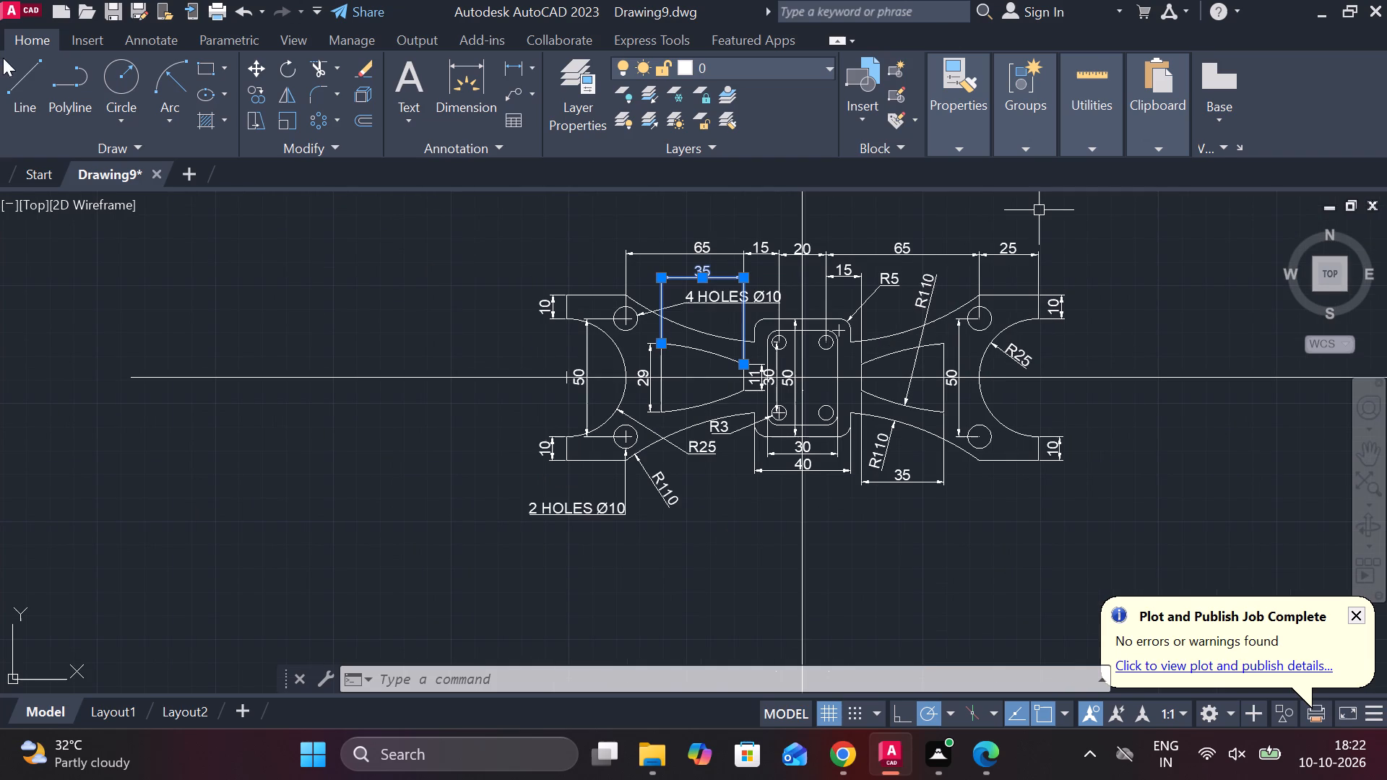
left_click(30, 86)
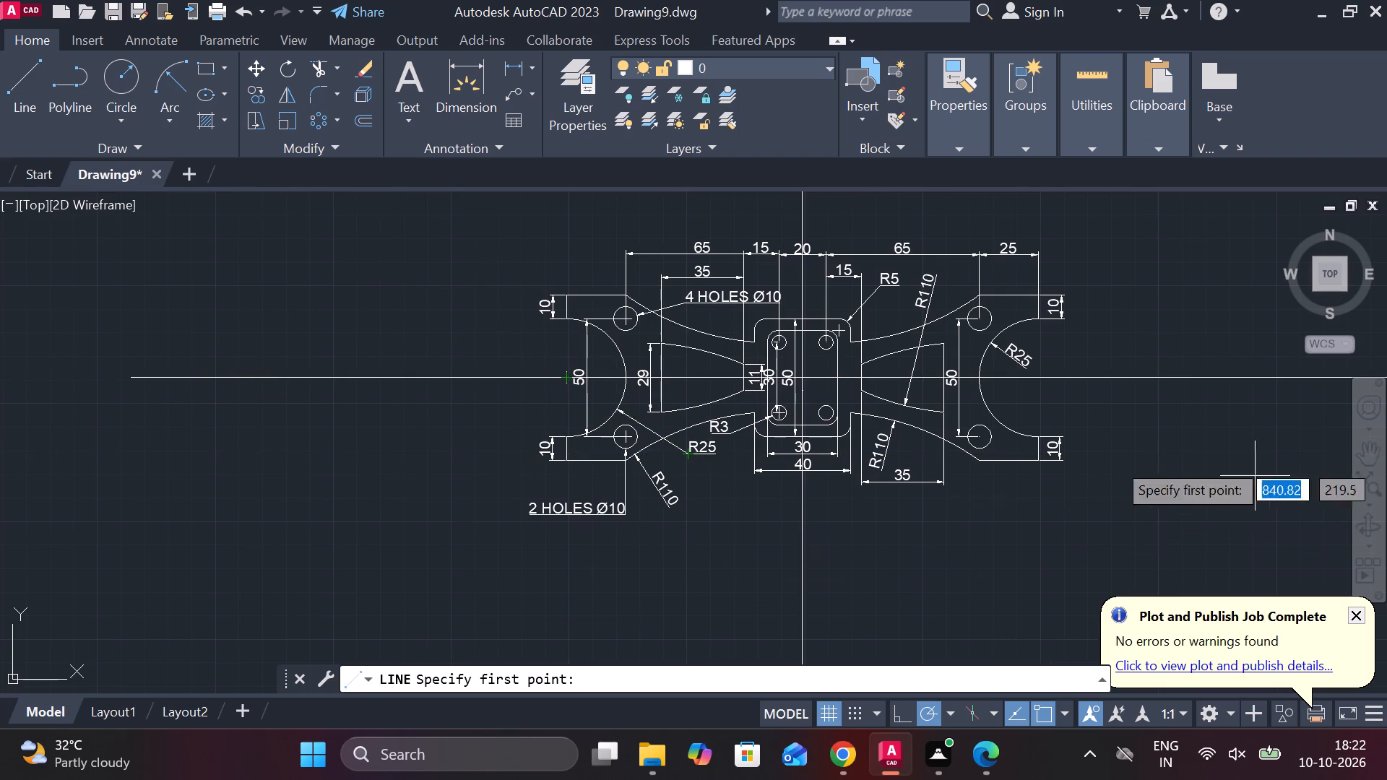
left_click(1115, 301)
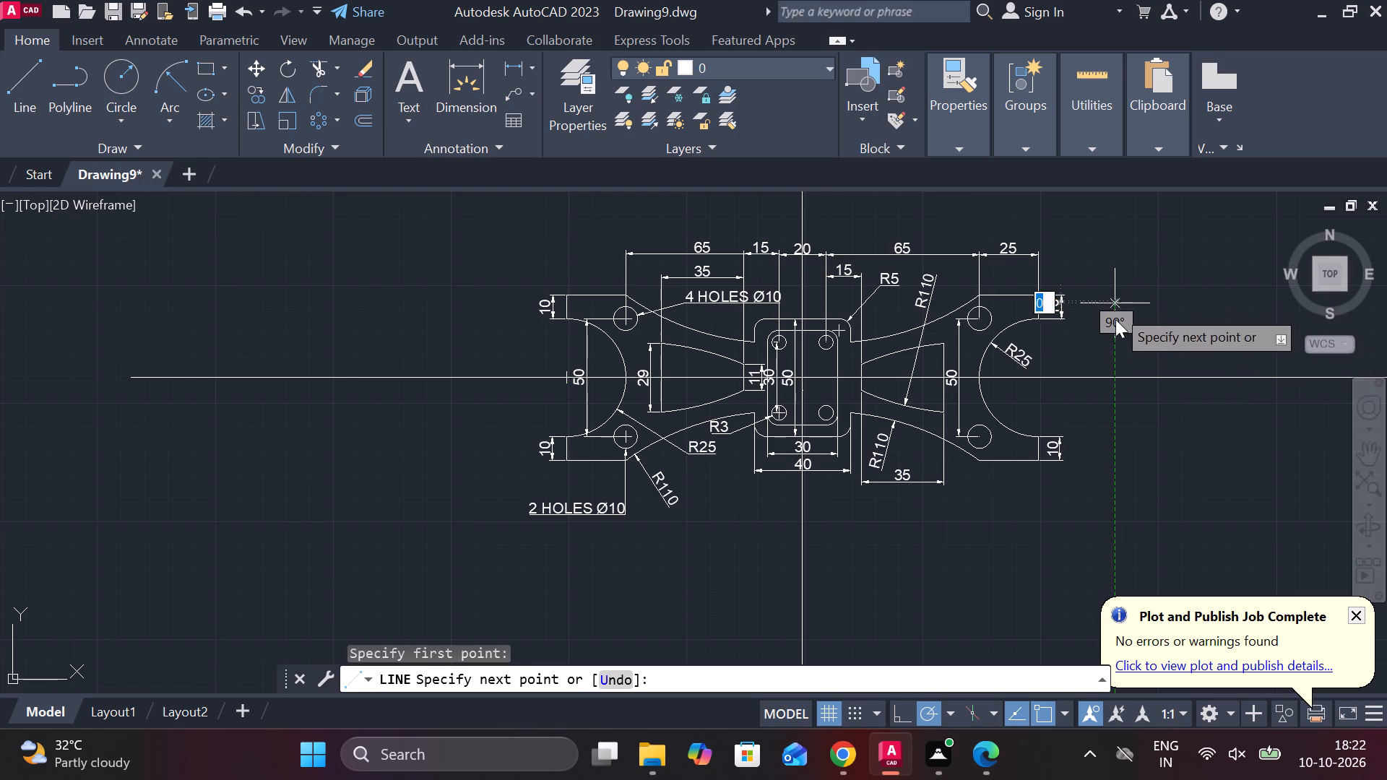
left_click(1130, 468)
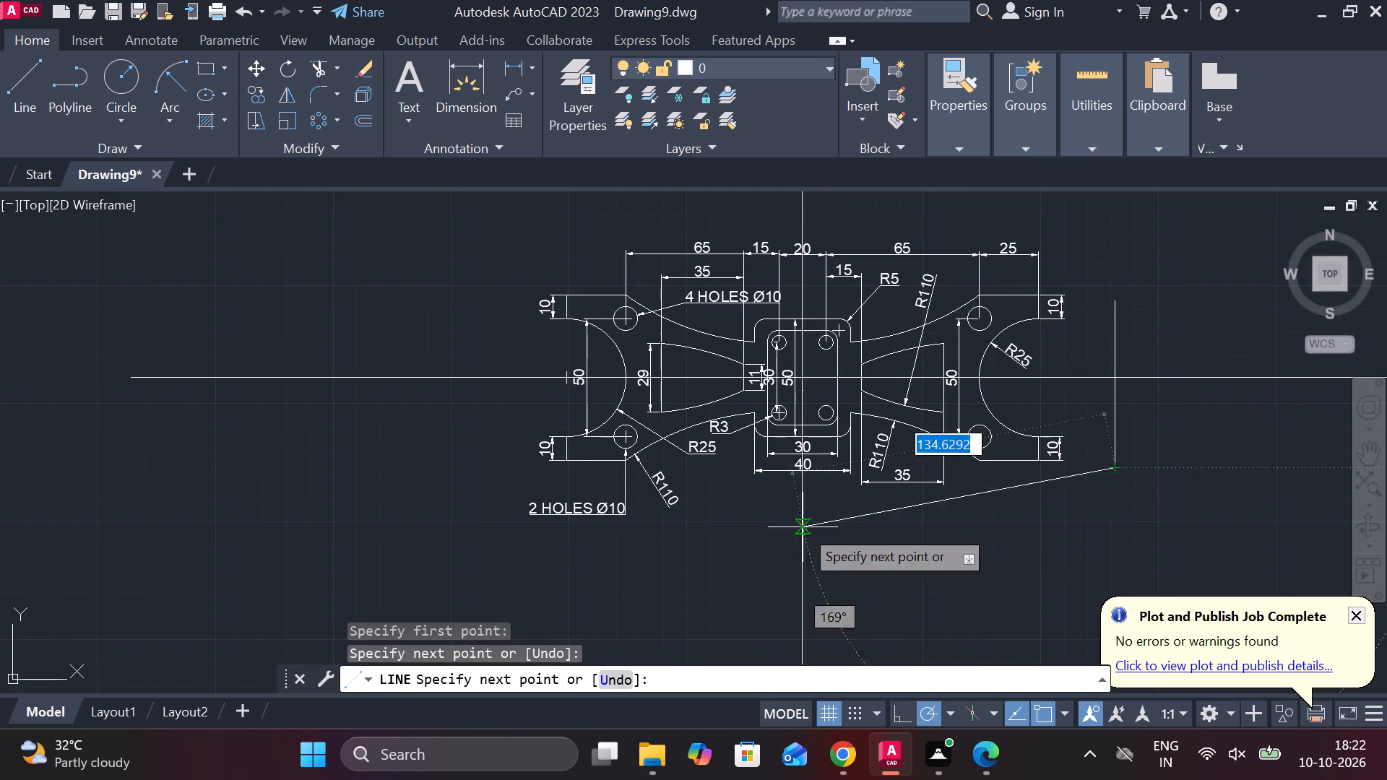
key("Escape")
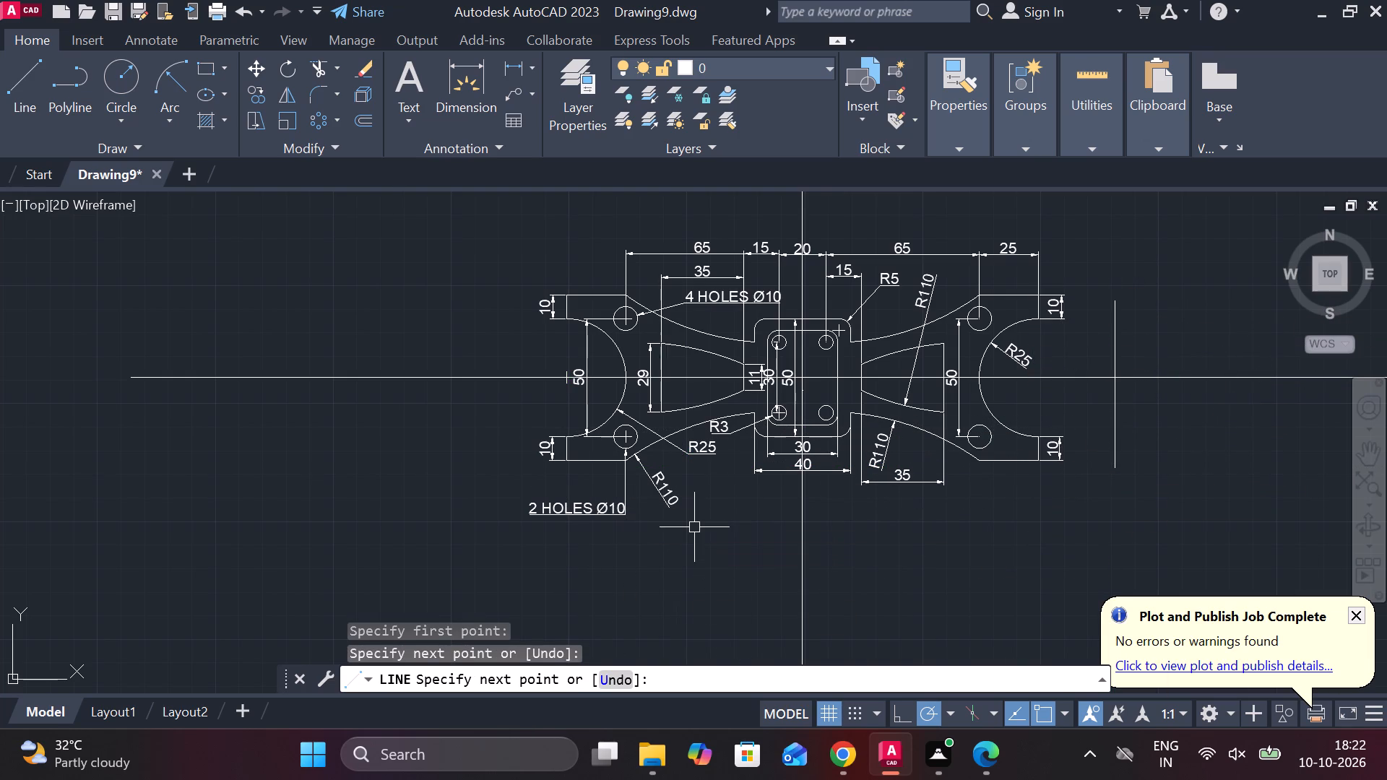
left_click(31, 72)
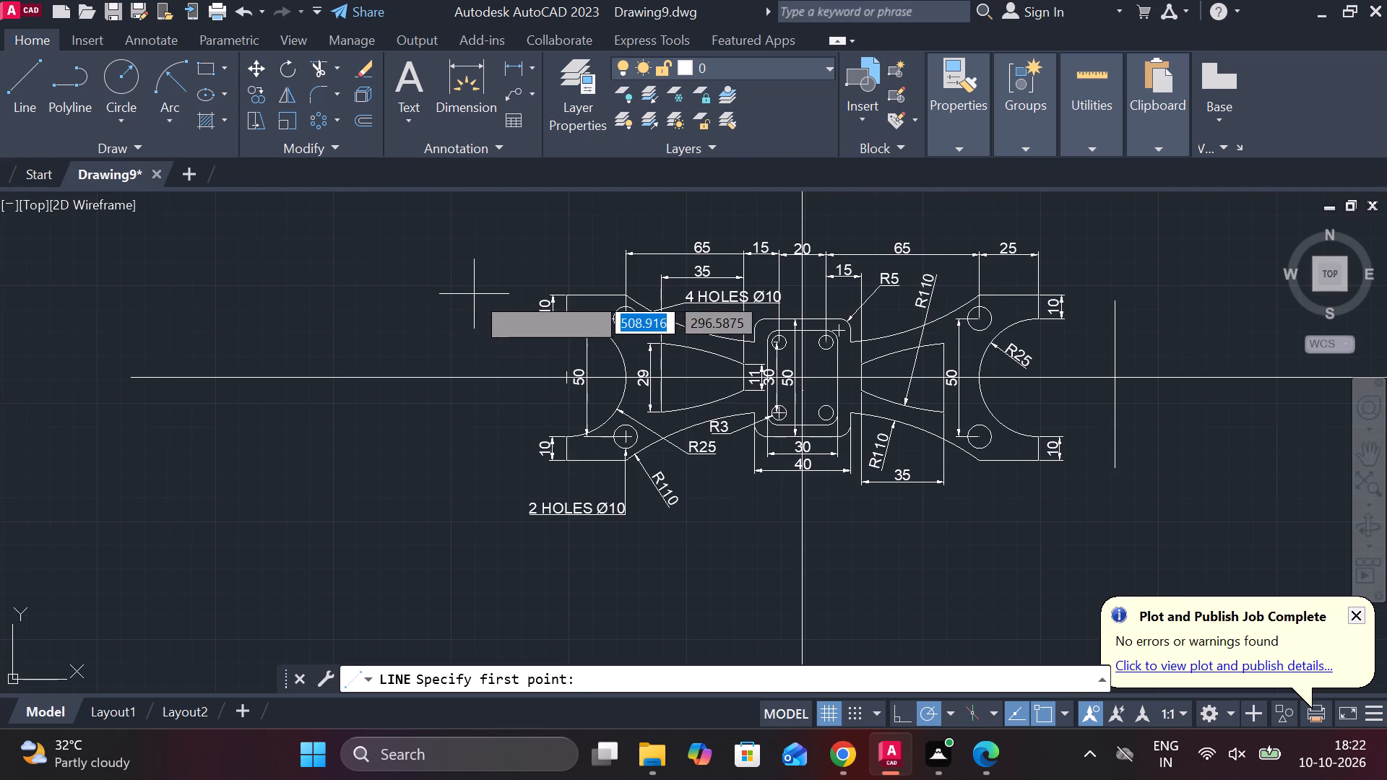
left_click(479, 294)
left_click(488, 451)
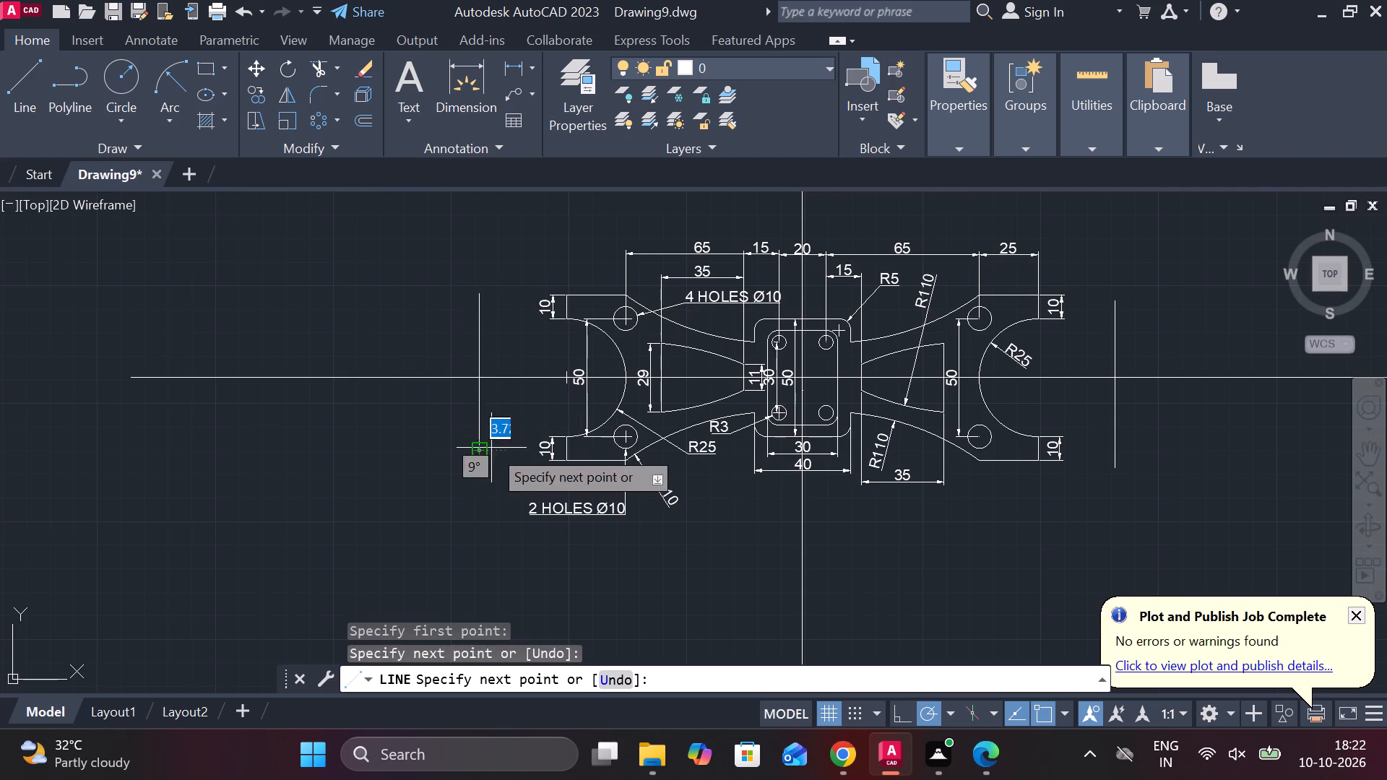
key("Escape")
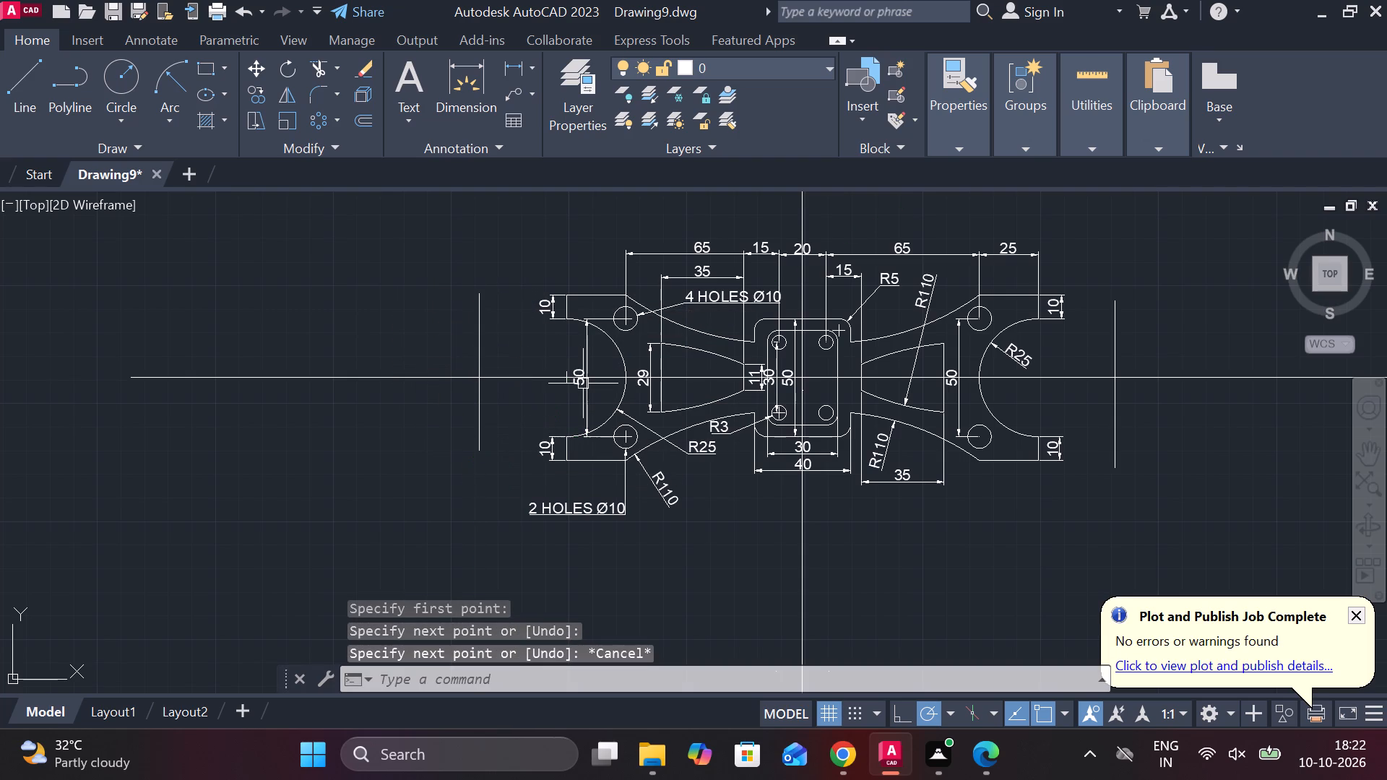
Trim the horizontal centreline's overhangs back to the two vertical cutting lines, and trim away both cutting lines.
left_click(310, 66)
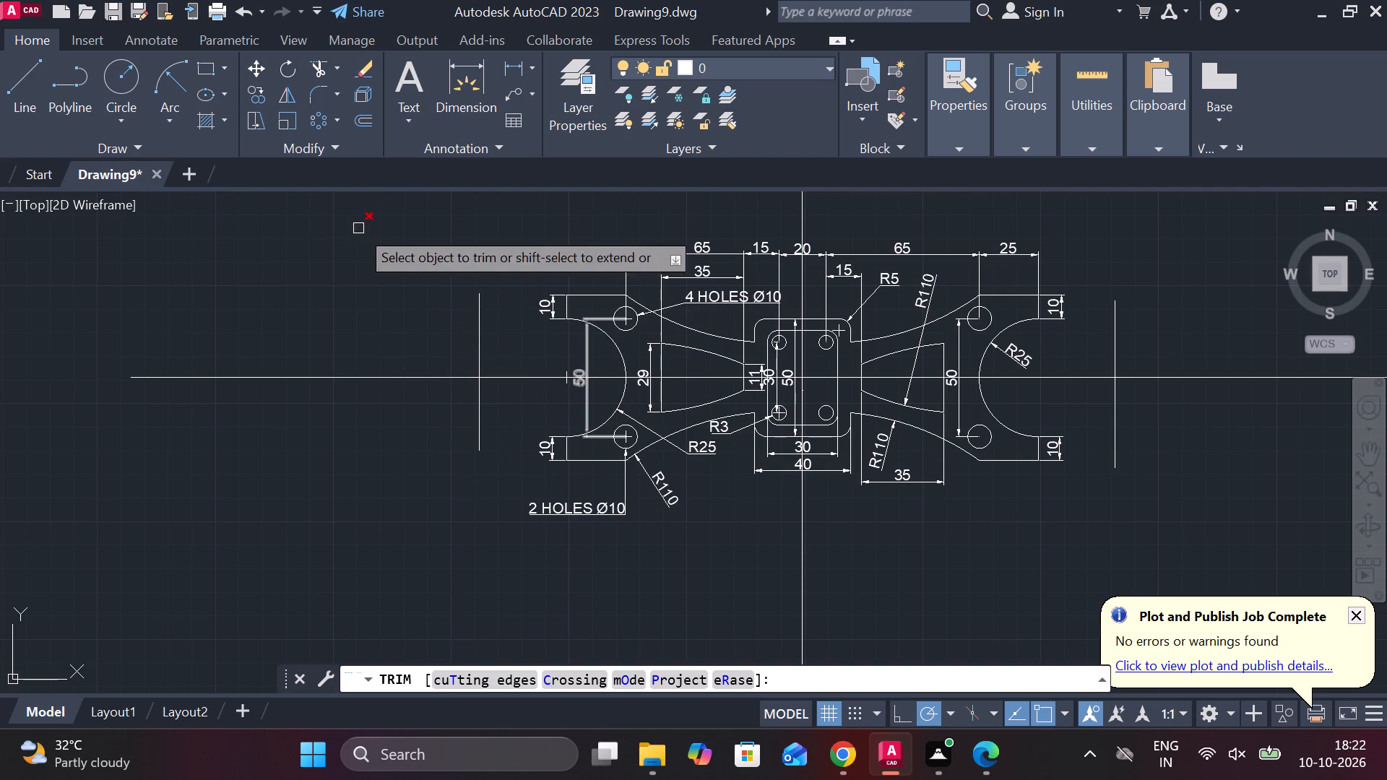
left_click(403, 378)
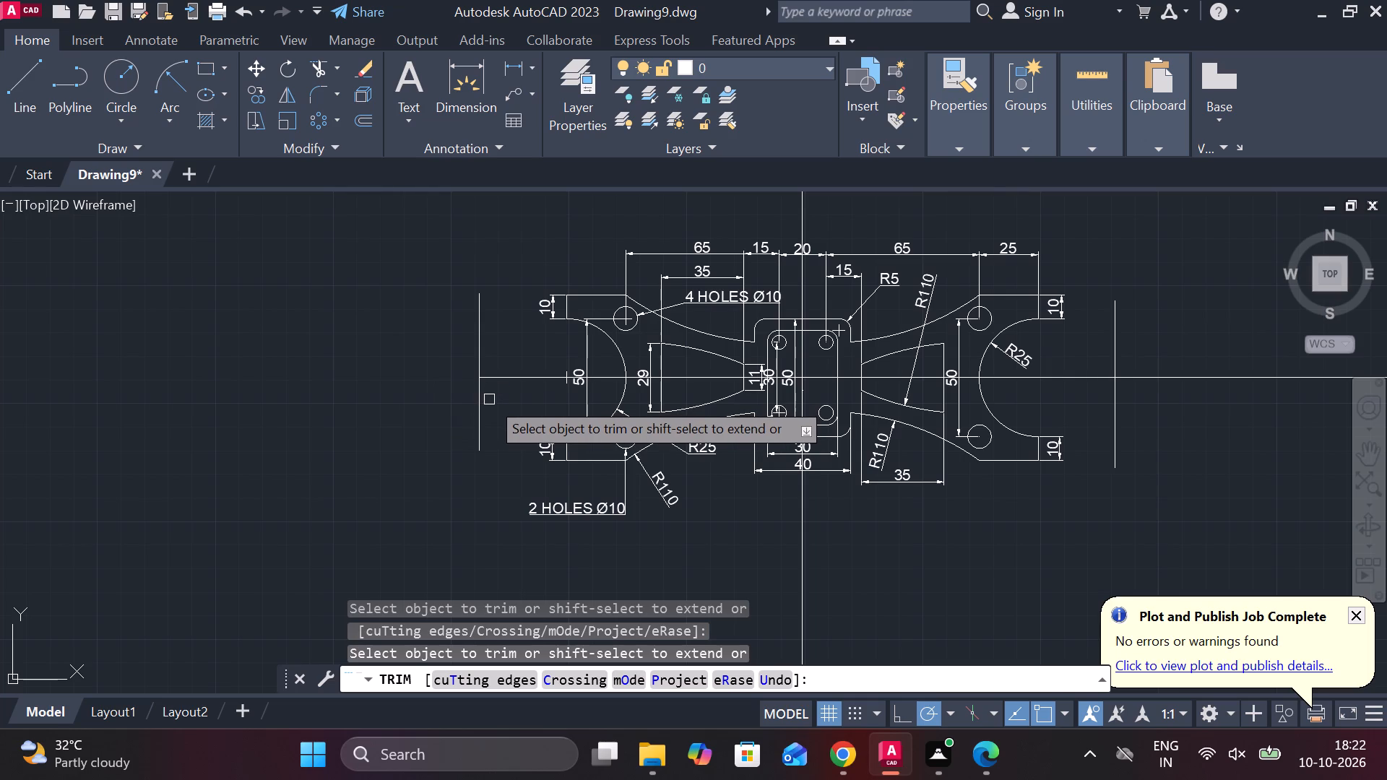
left_click(479, 408)
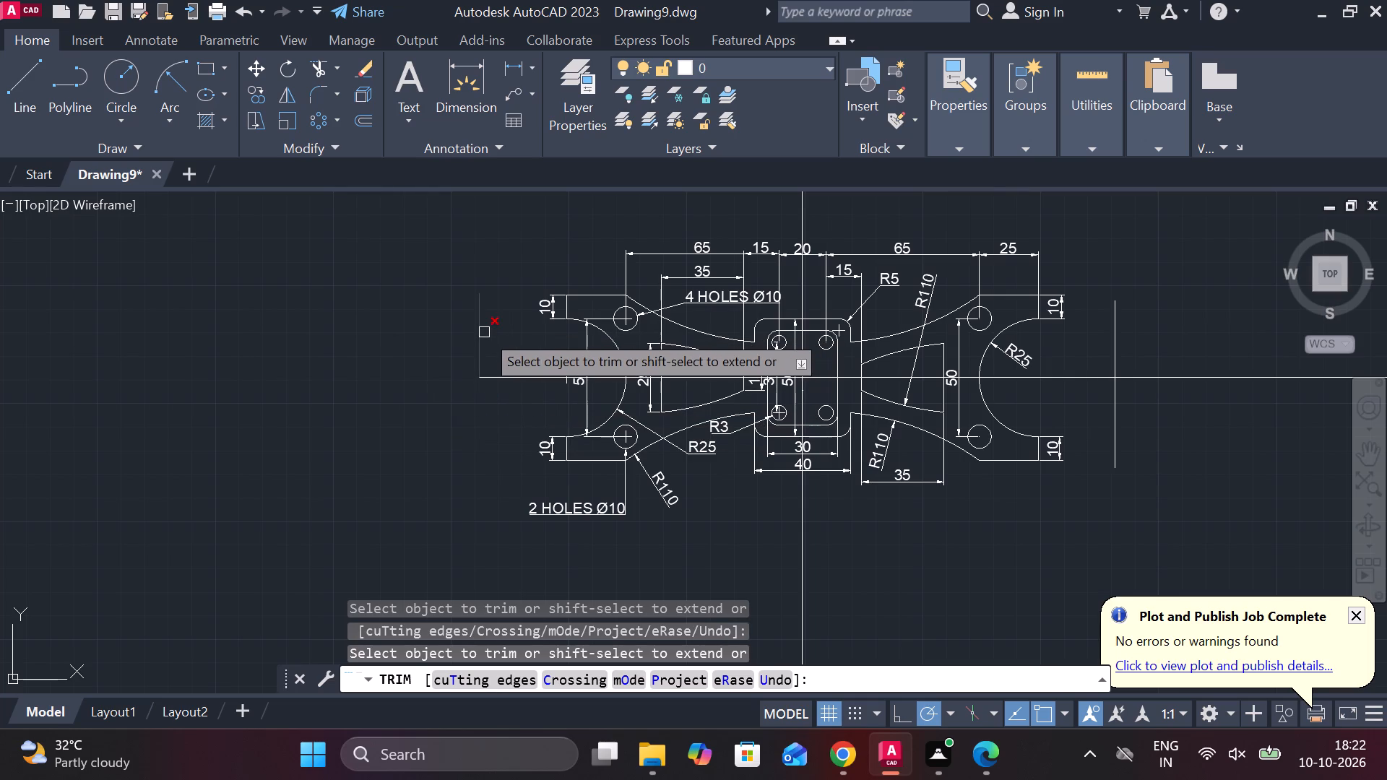
left_click(484, 332)
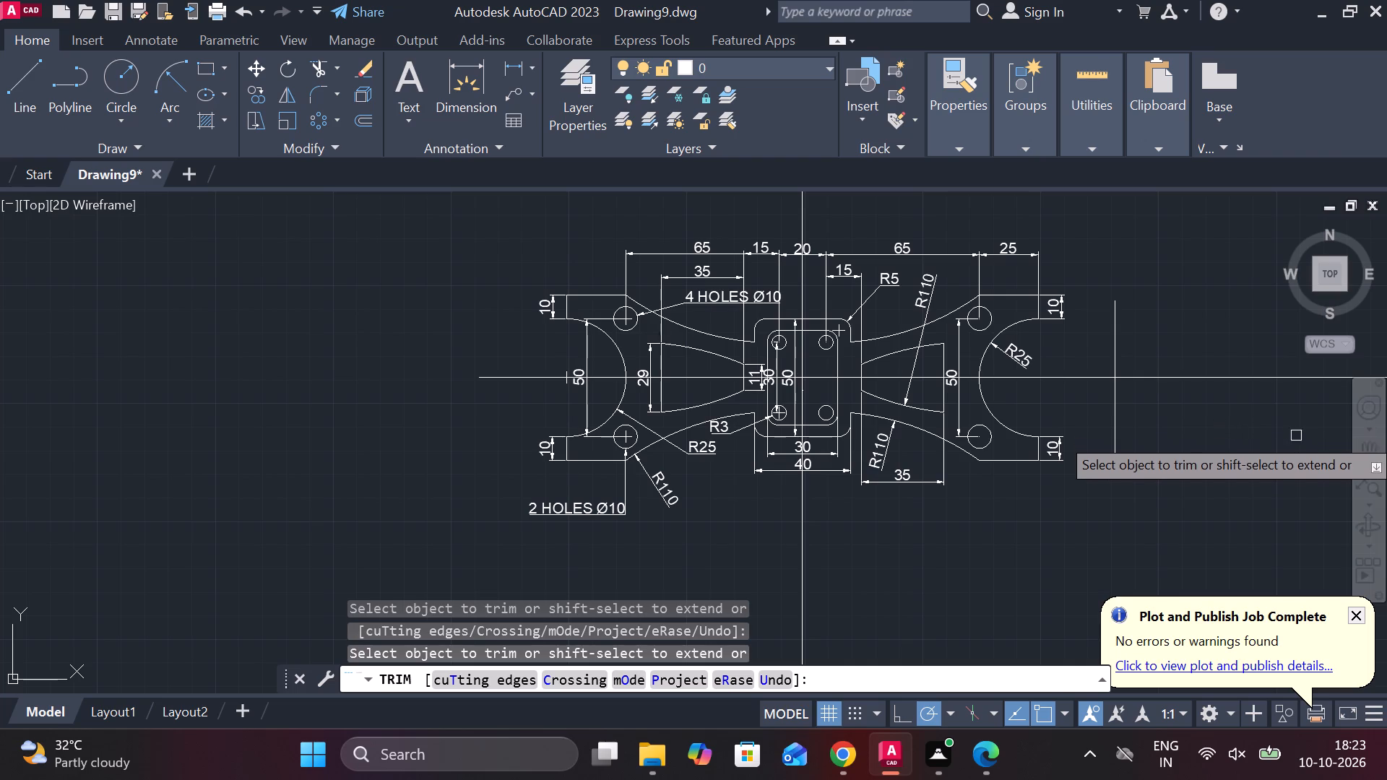
left_click(1118, 420)
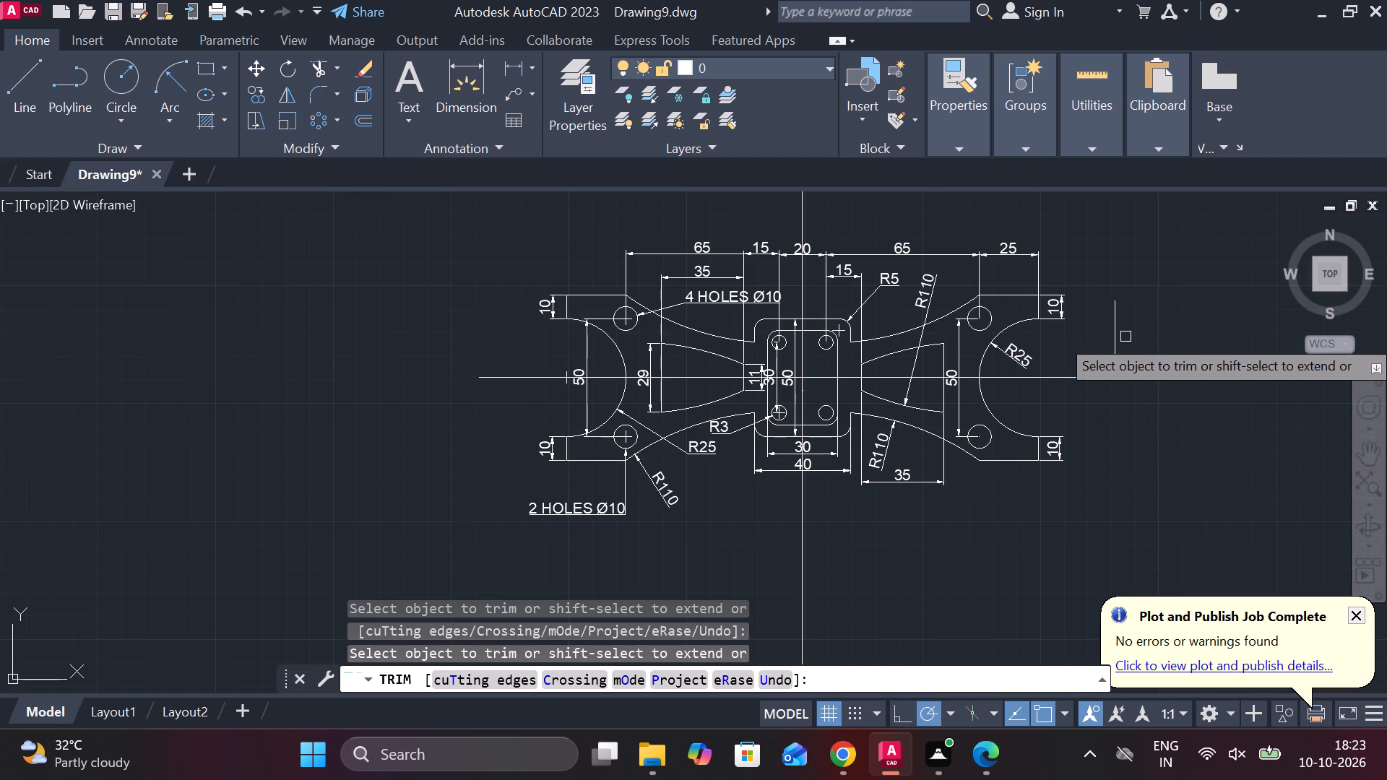
left_click(1154, 381)
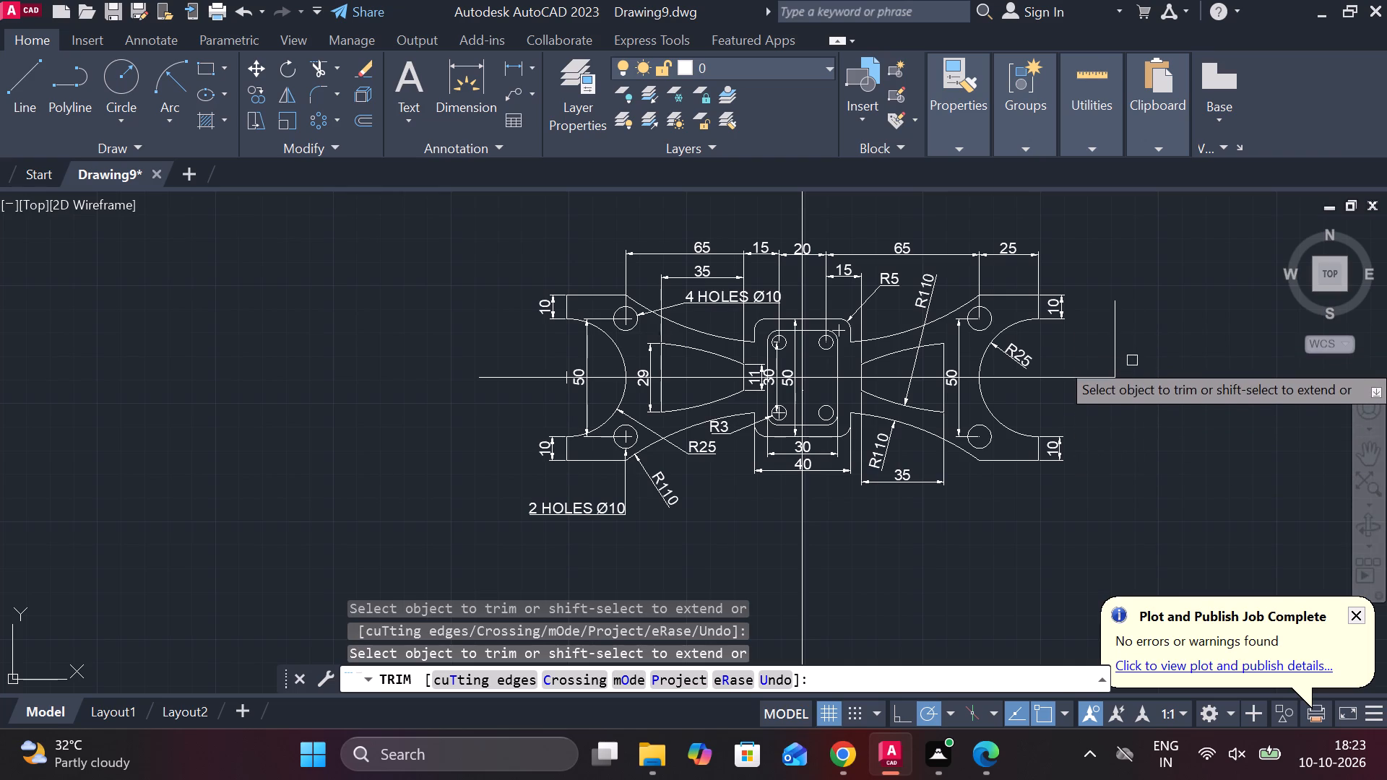
left_click(1110, 347)
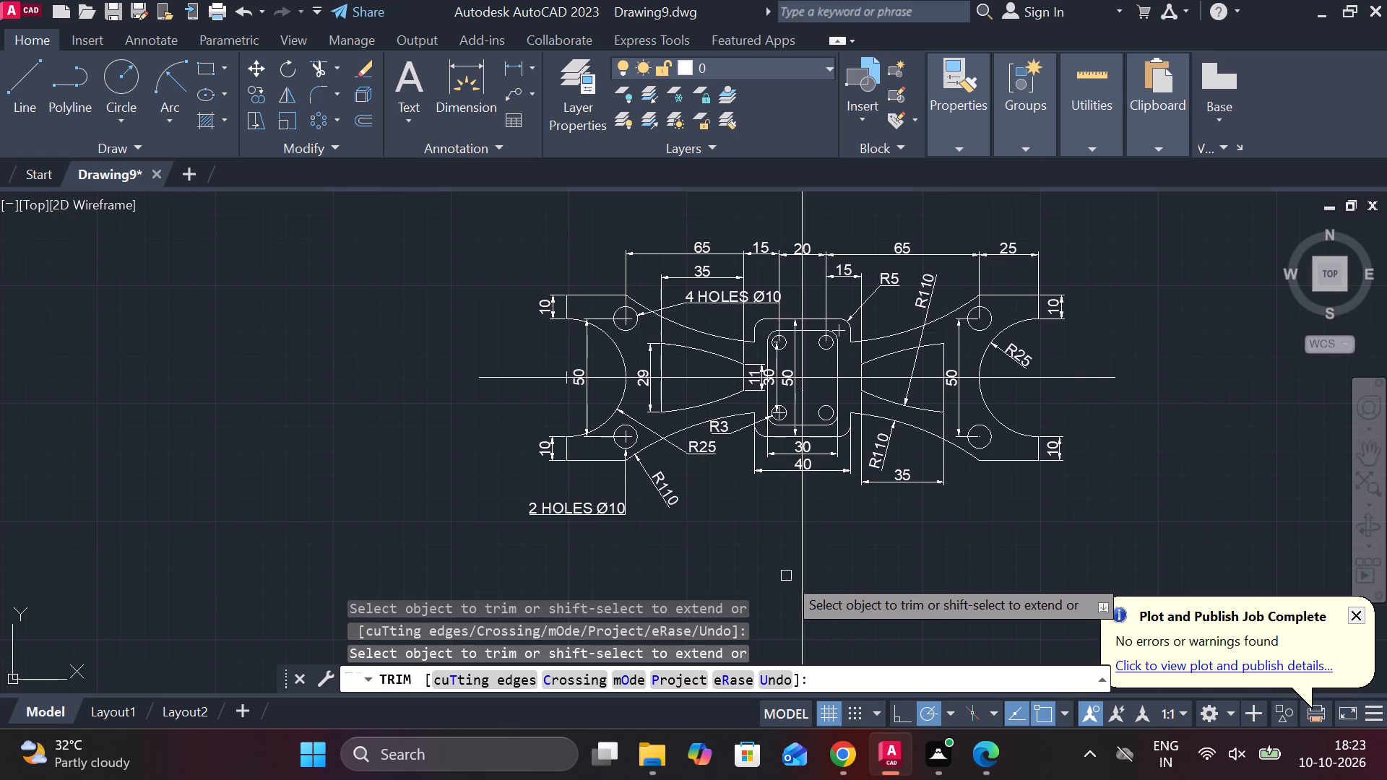
Trim away the whole vertical centreline, including its parts above, below and inside the central block.
left_click(802, 573)
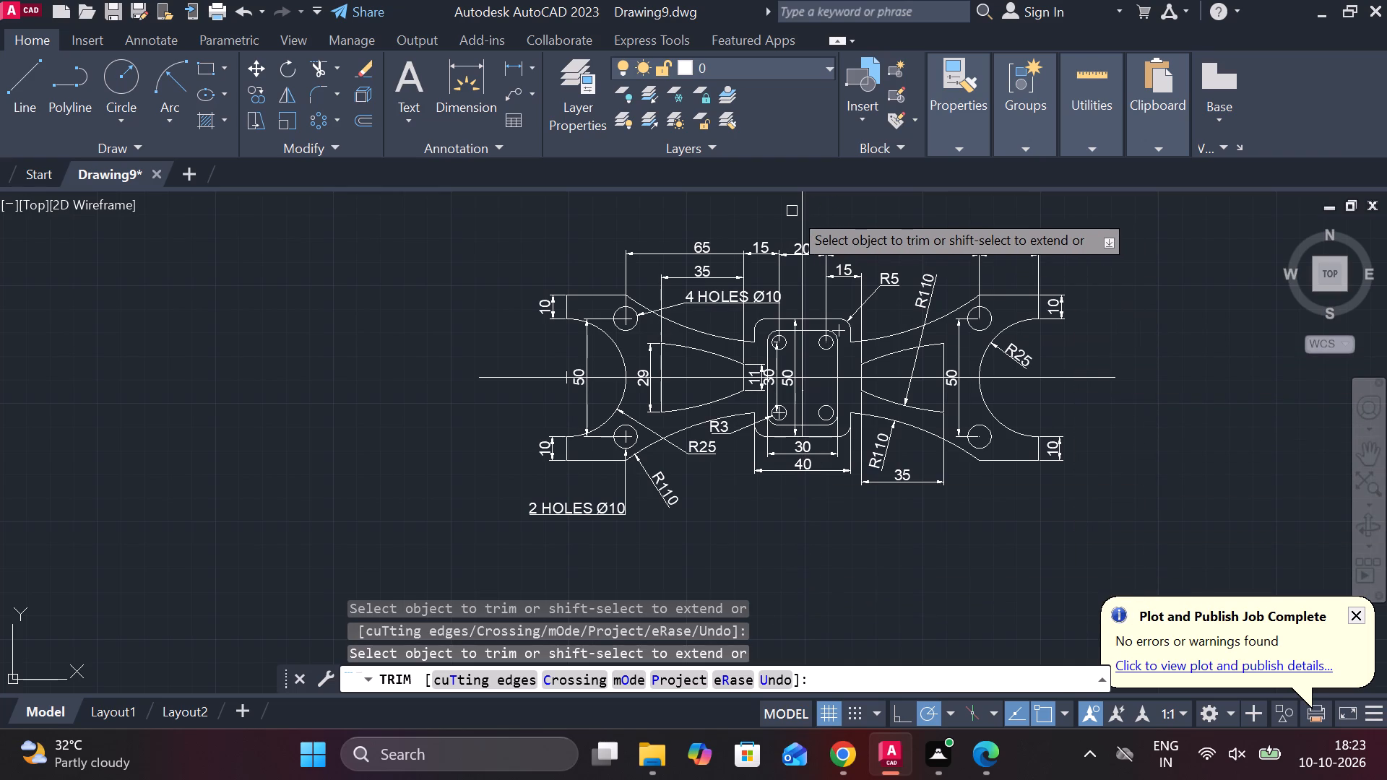
left_click(803, 211)
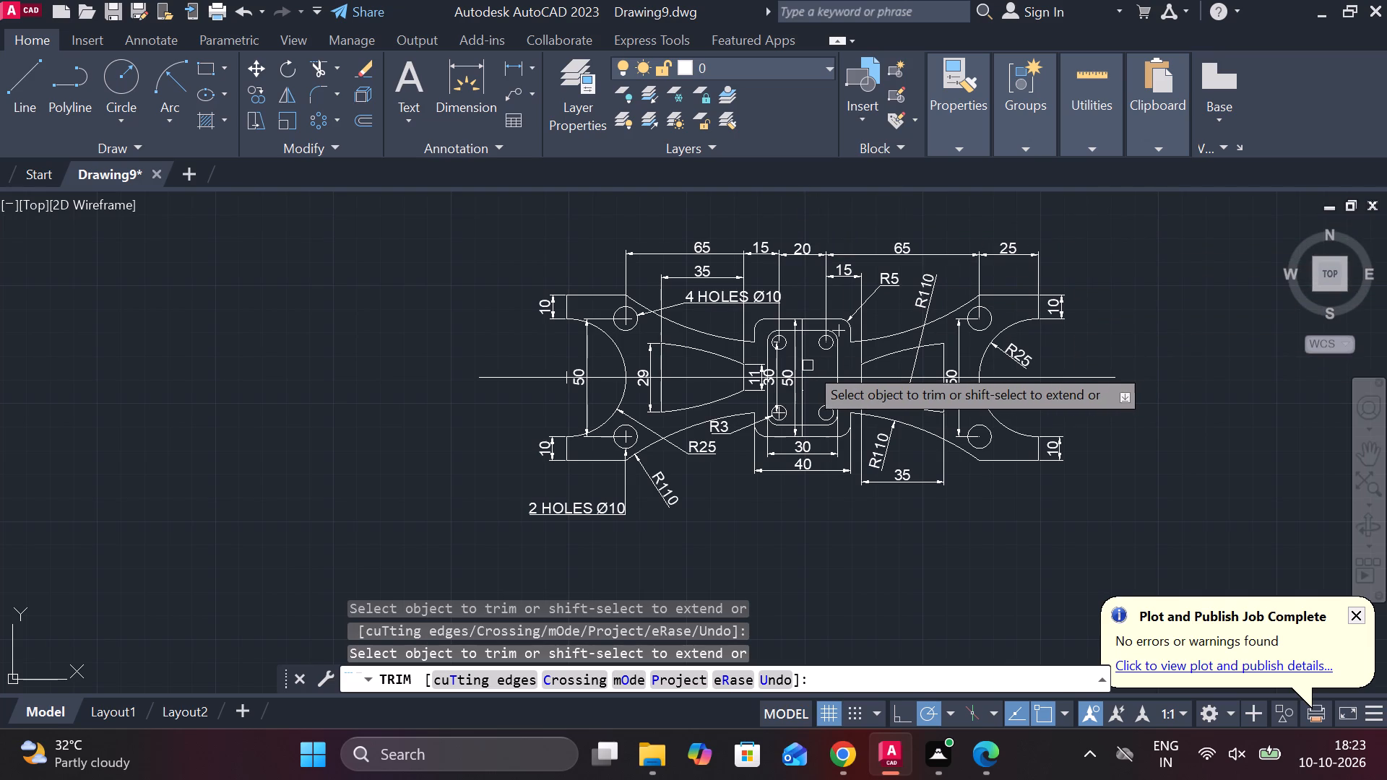
scroll(811, 365, "up", 2)
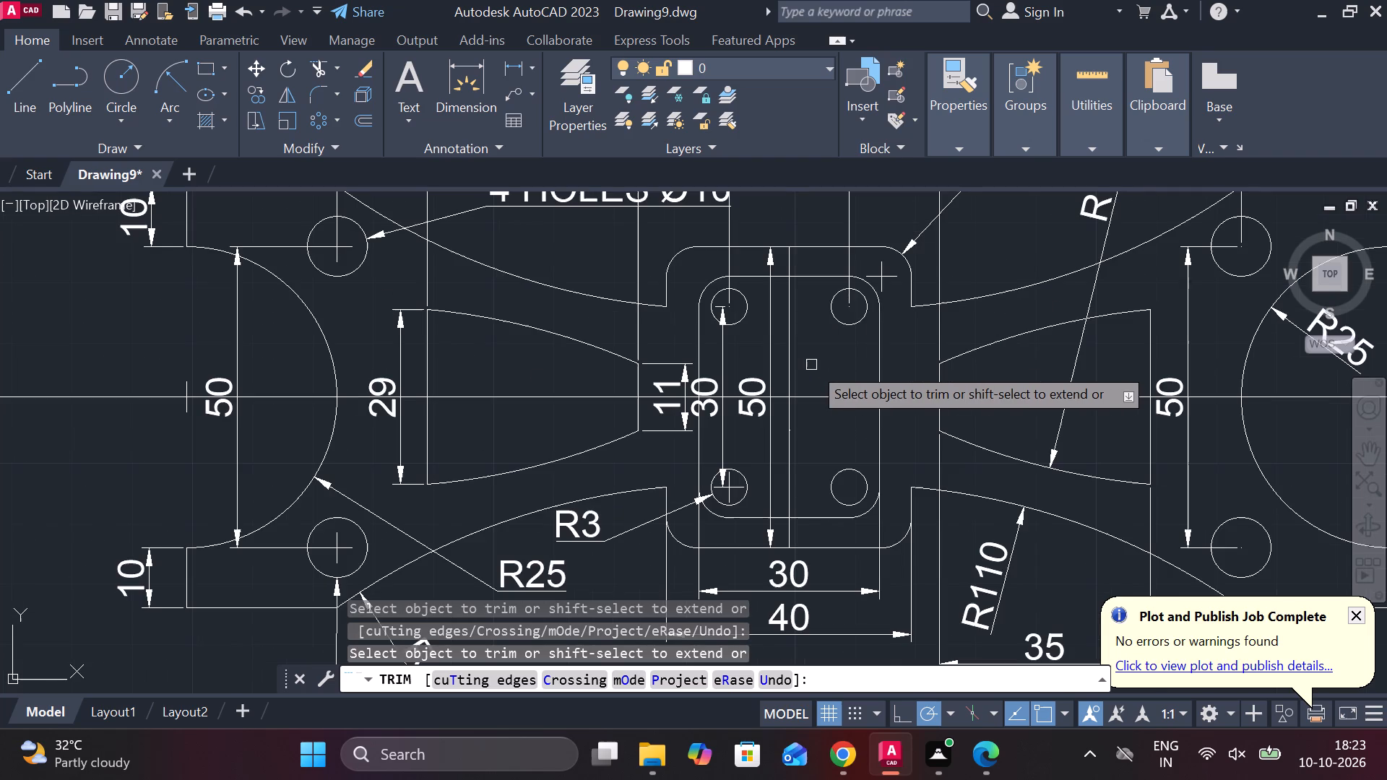
left_click(786, 364)
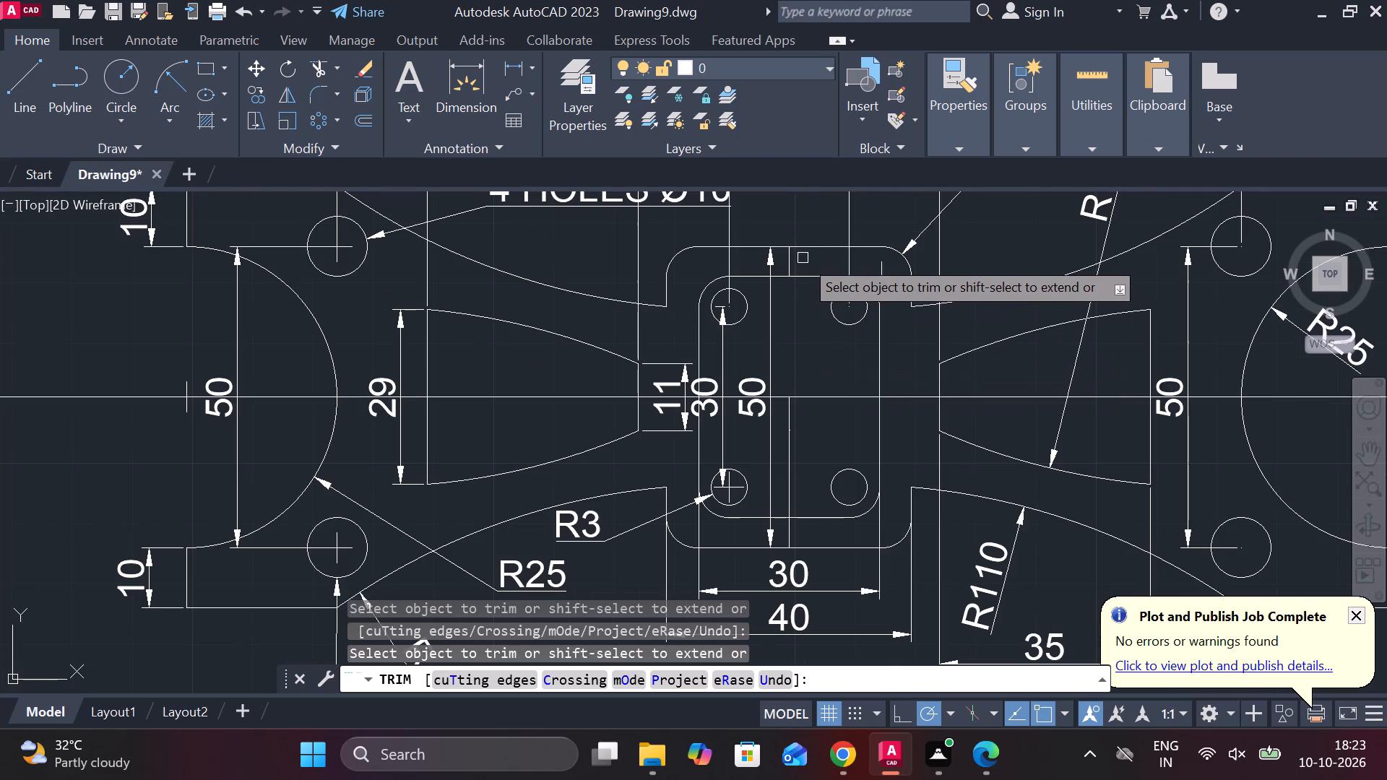
left_click(790, 260)
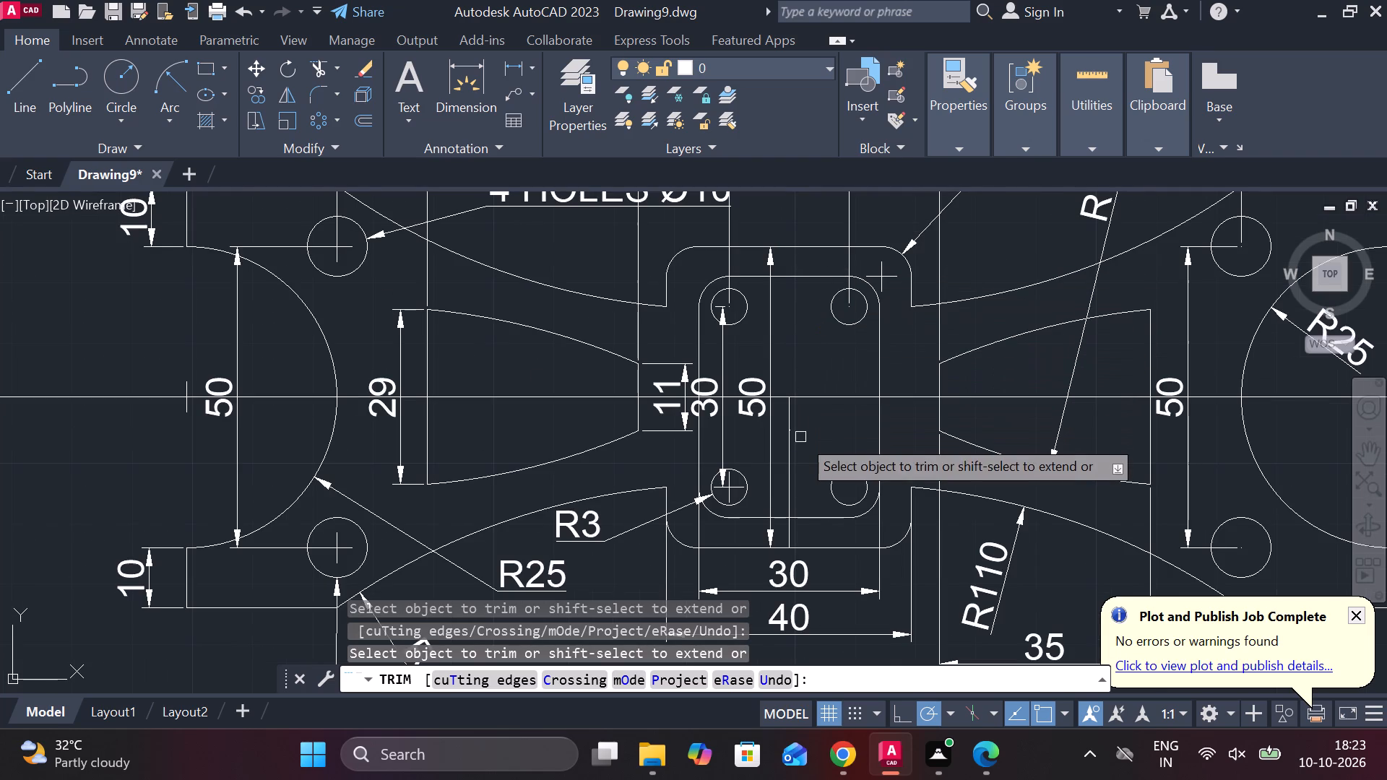
left_click(792, 446)
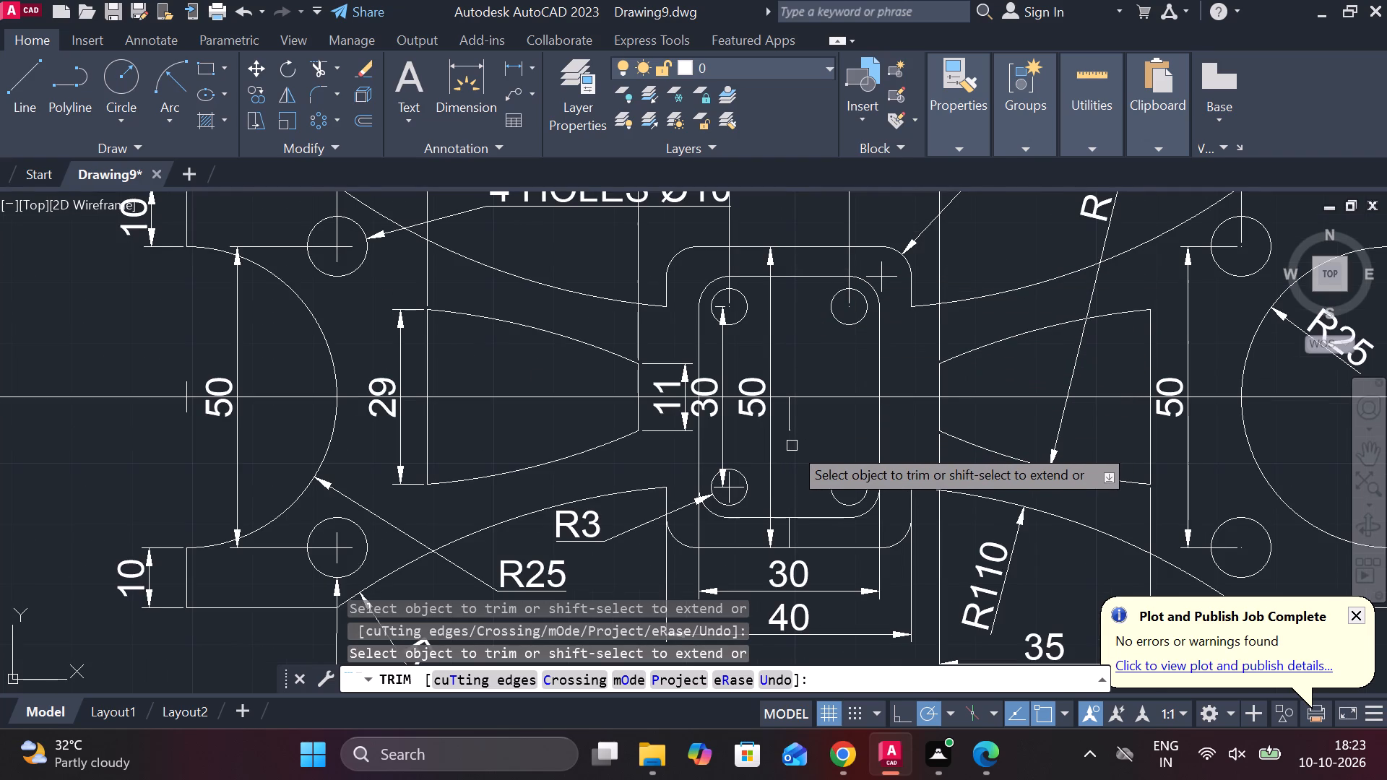
left_click(790, 421)
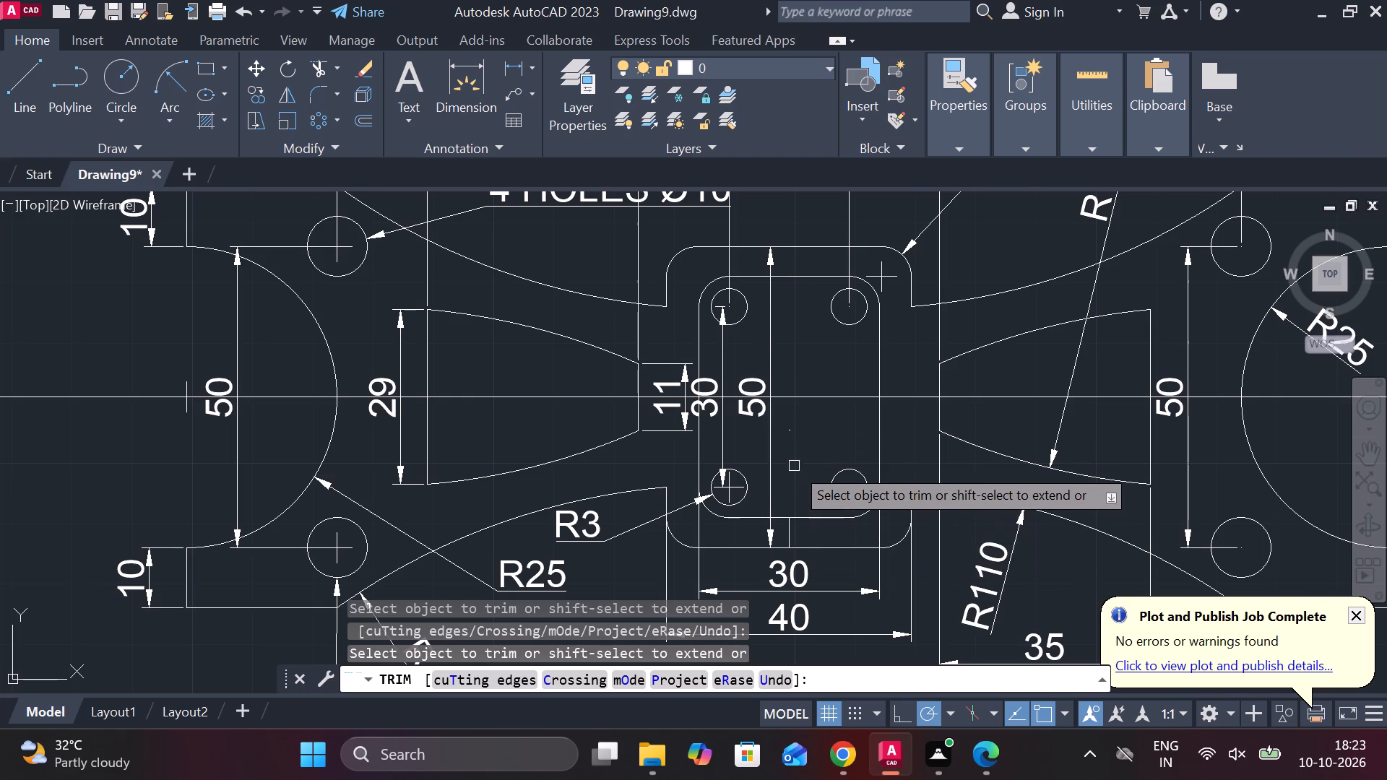
scroll(795, 451, "up", 3)
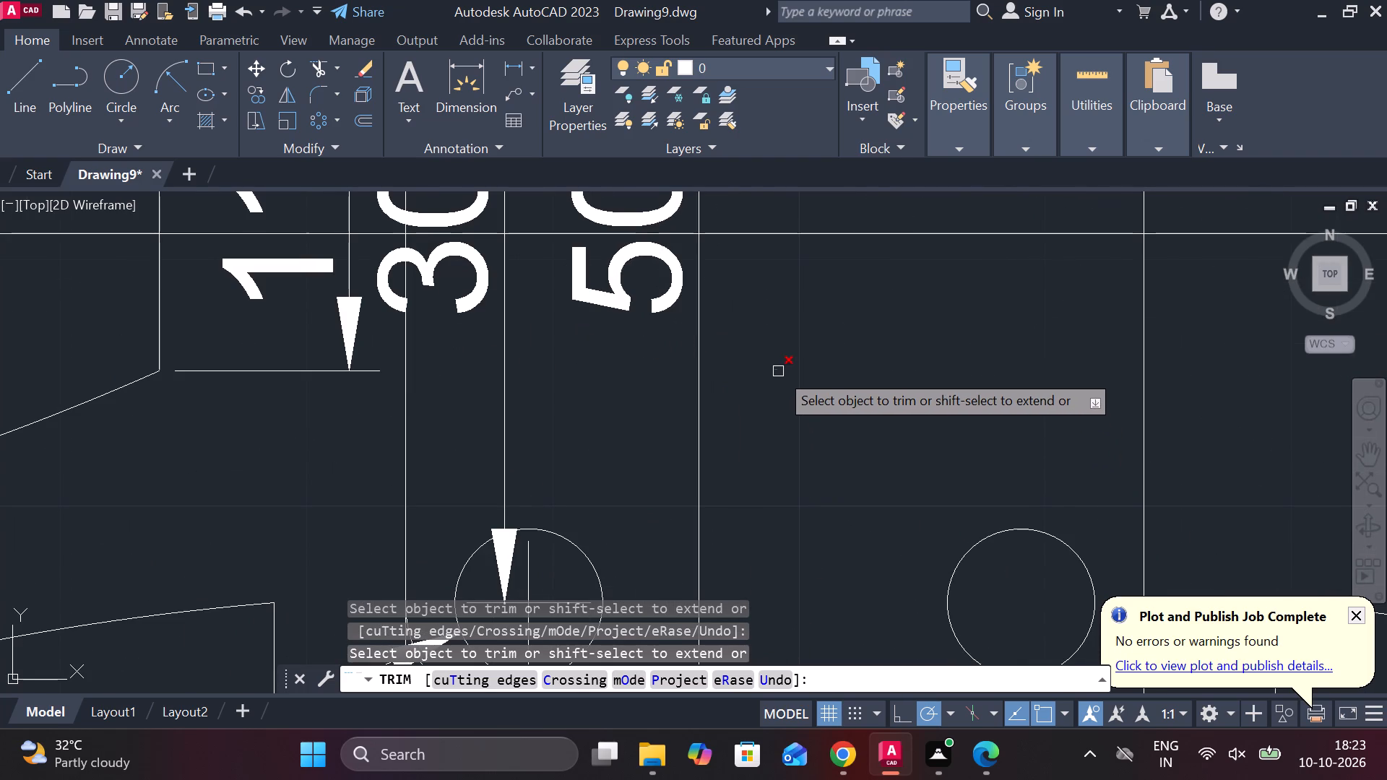
left_click(778, 371)
scroll(792, 408, "down", 3)
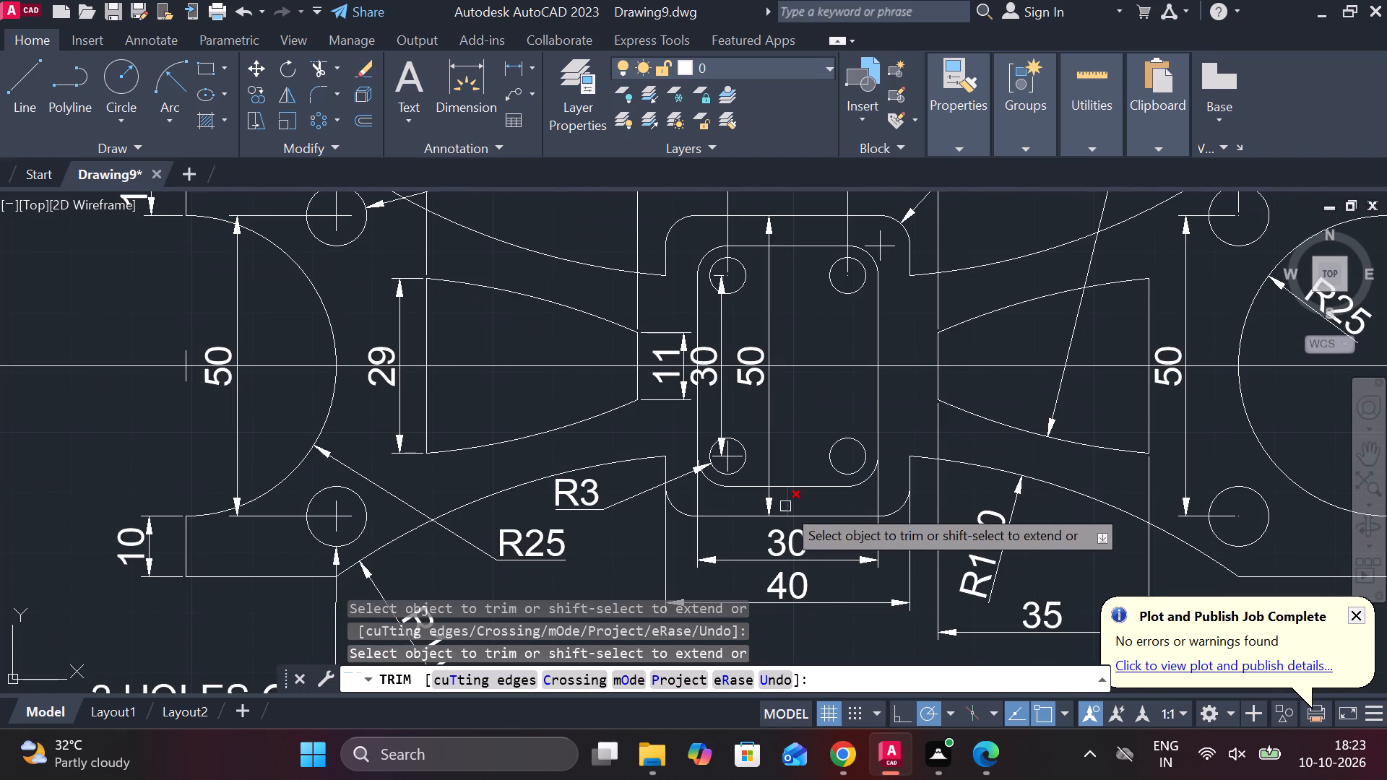
left_click(785, 506)
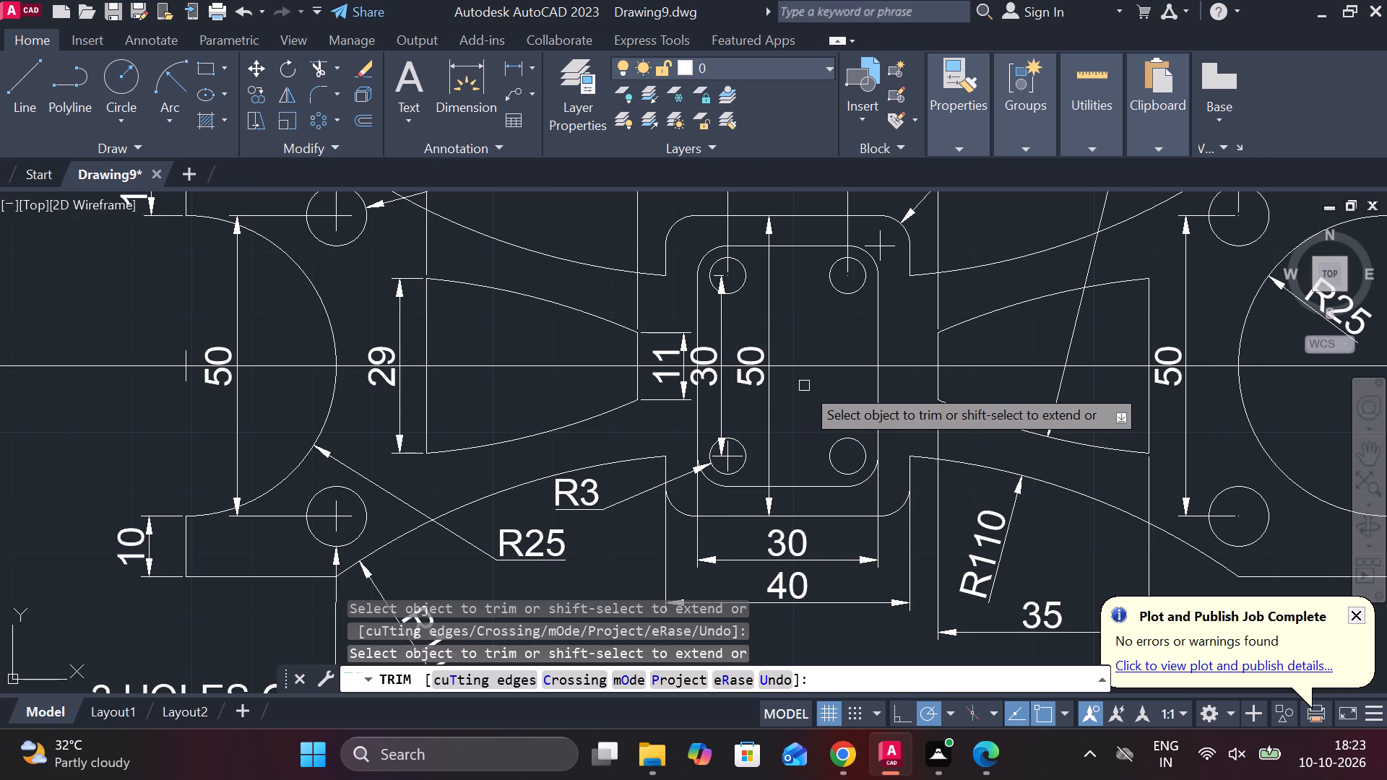
key("Escape")
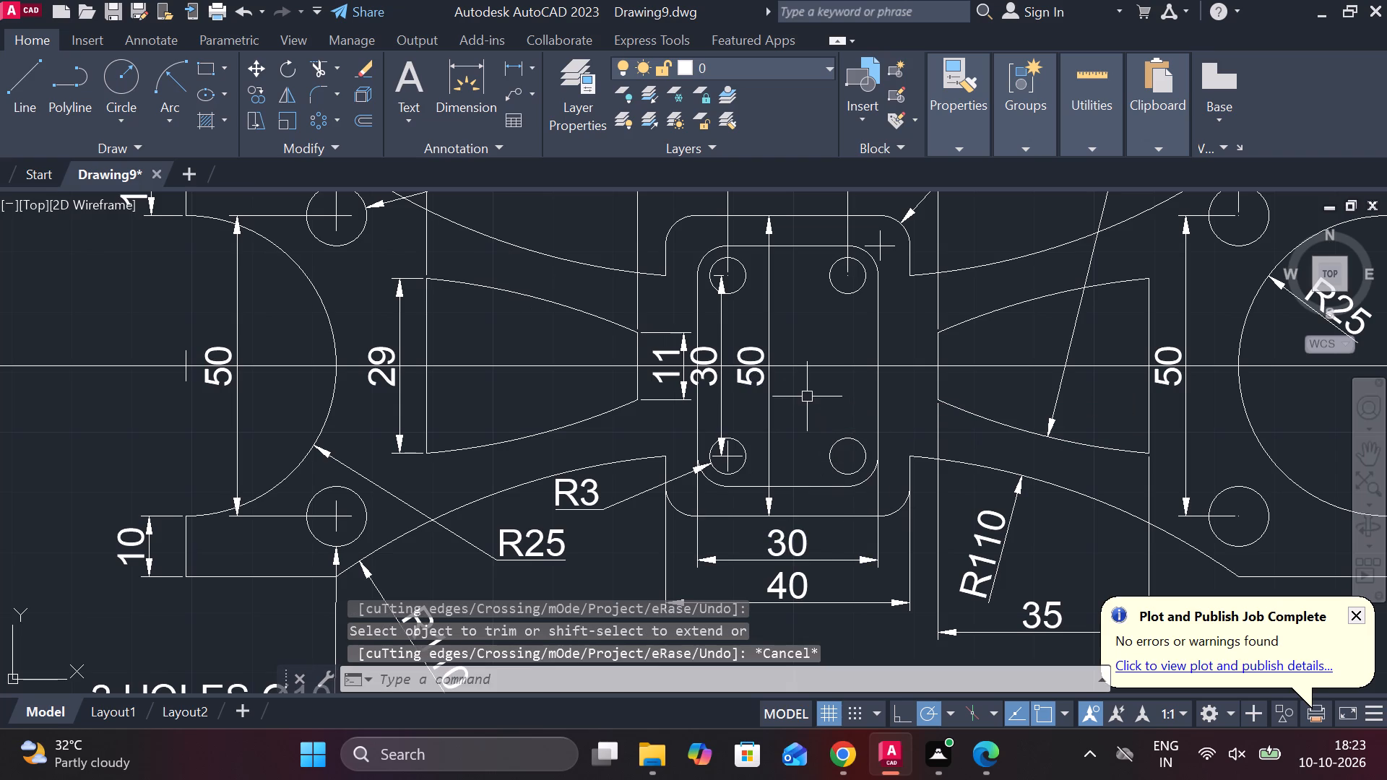
Shift the central block's vertical 50 dimension right onto the block's middle and its vertical 30 dimension right, clear of the 11 dimension.
left_click(769, 412)
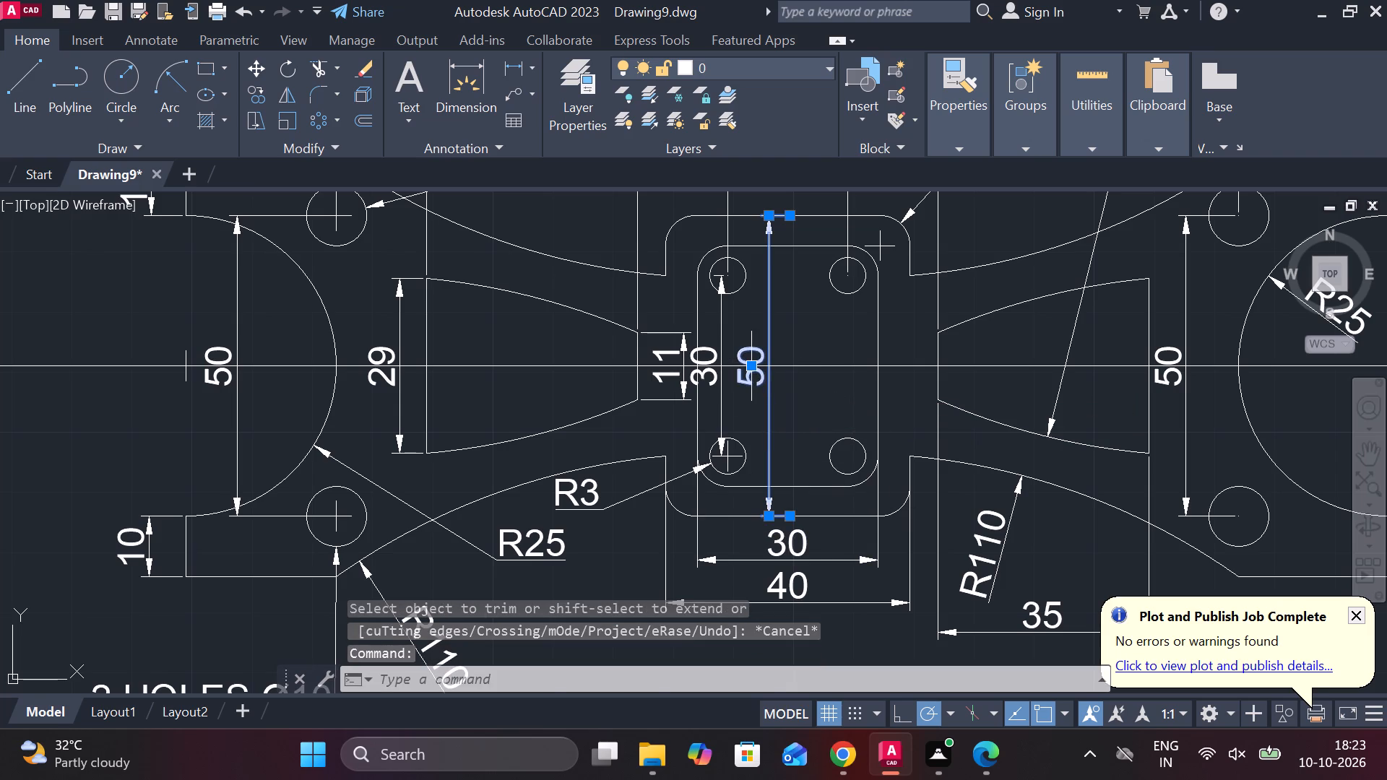
left_click(751, 364)
left_click(785, 368)
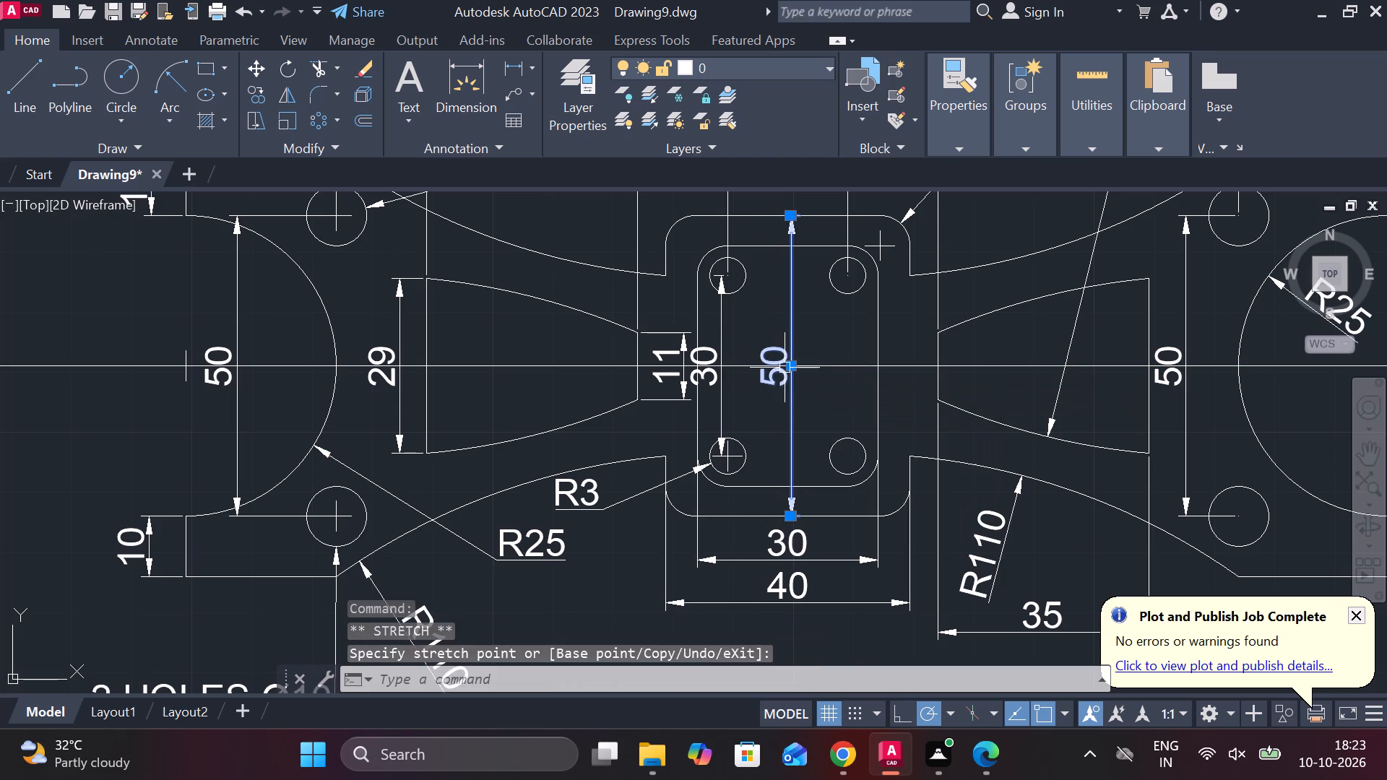
left_click(713, 373)
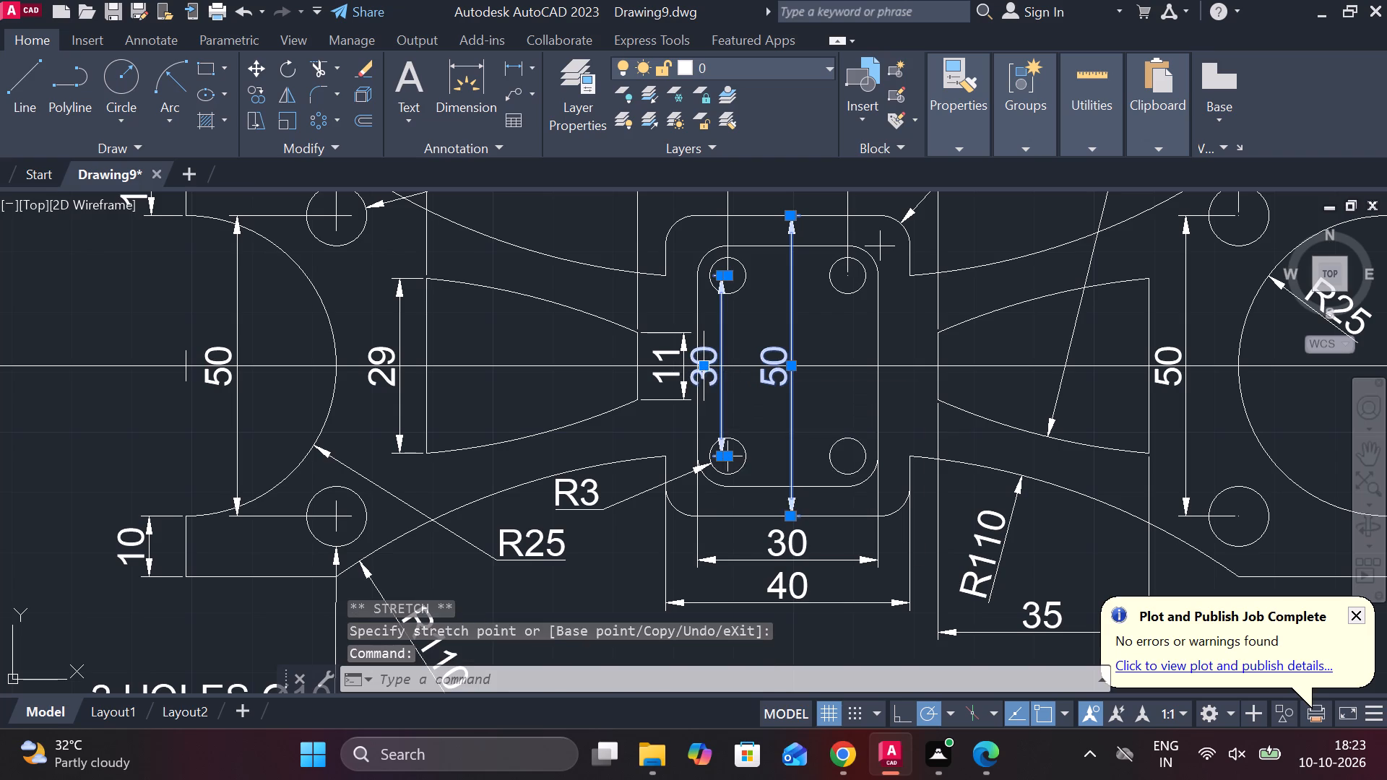
left_click(703, 365)
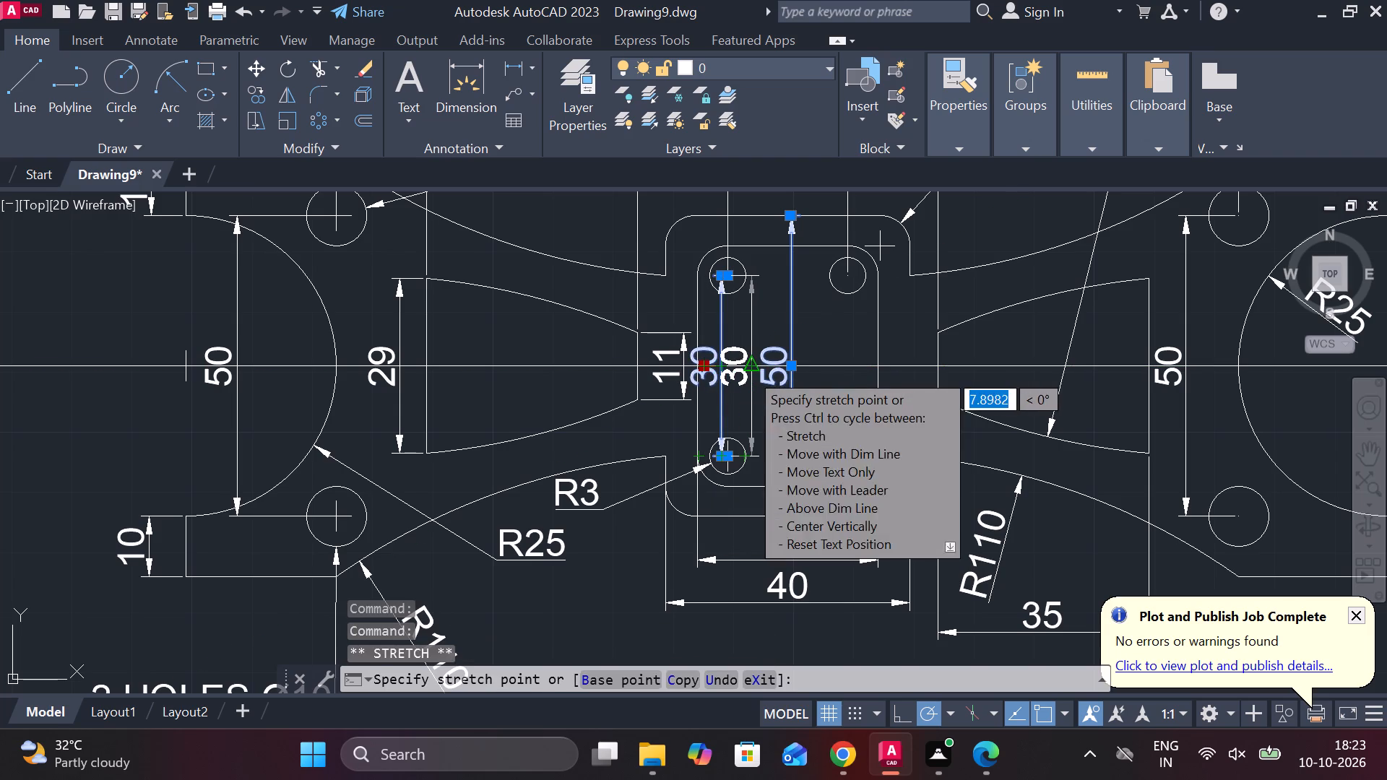
left_click(748, 370)
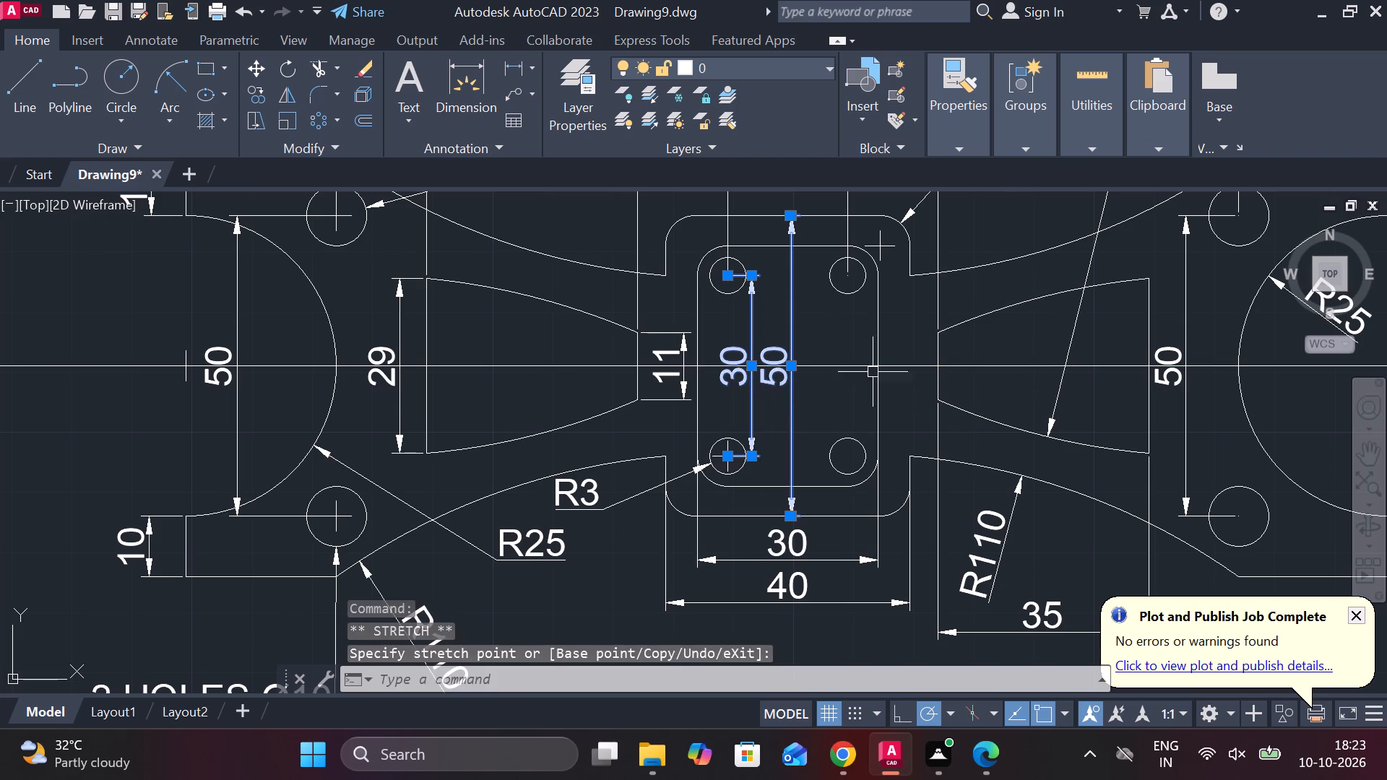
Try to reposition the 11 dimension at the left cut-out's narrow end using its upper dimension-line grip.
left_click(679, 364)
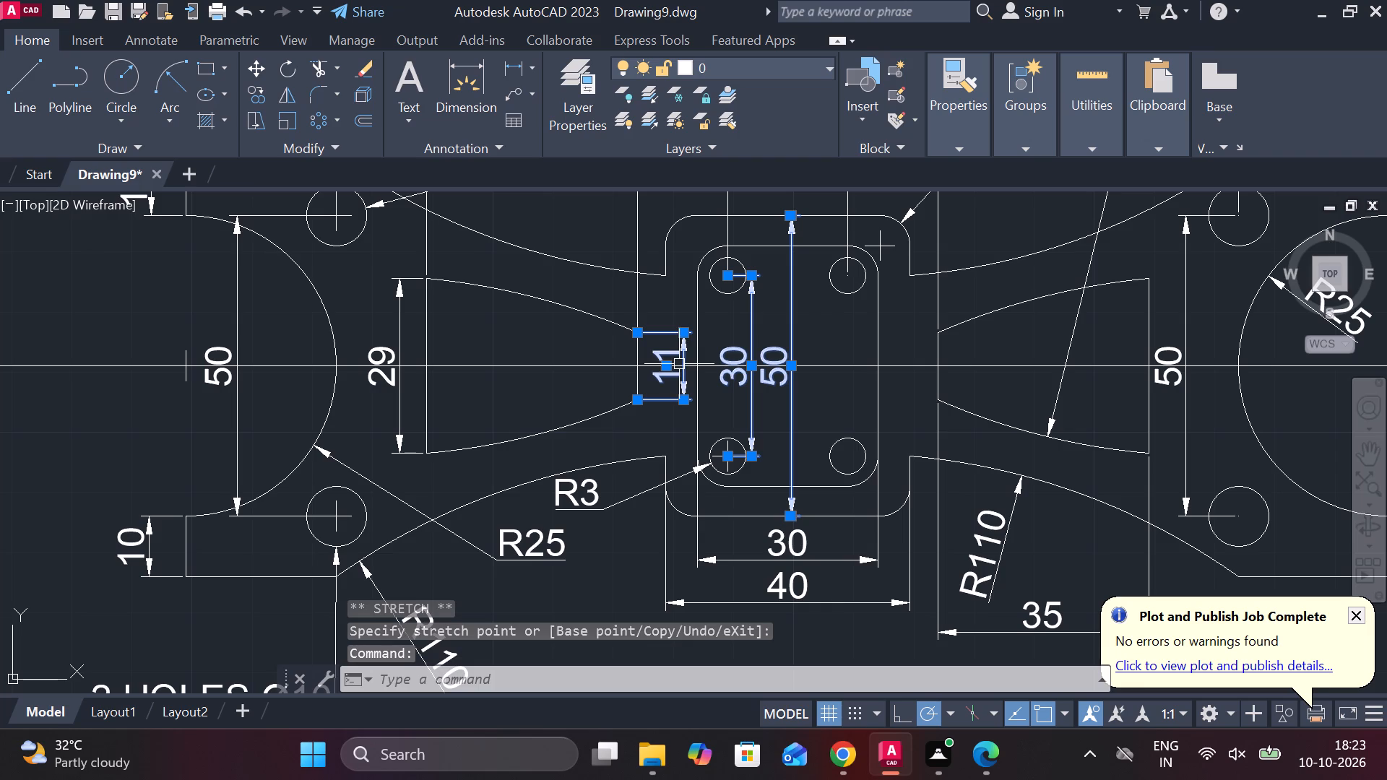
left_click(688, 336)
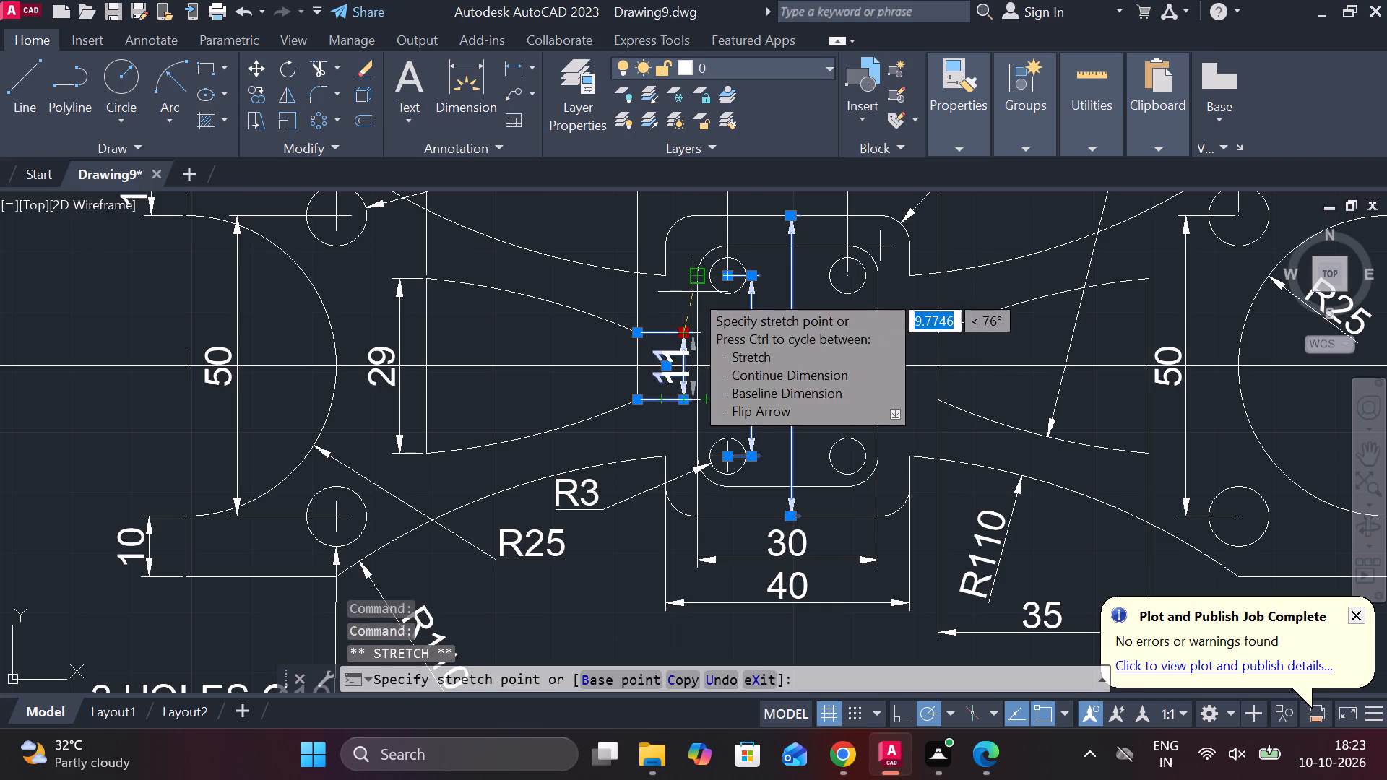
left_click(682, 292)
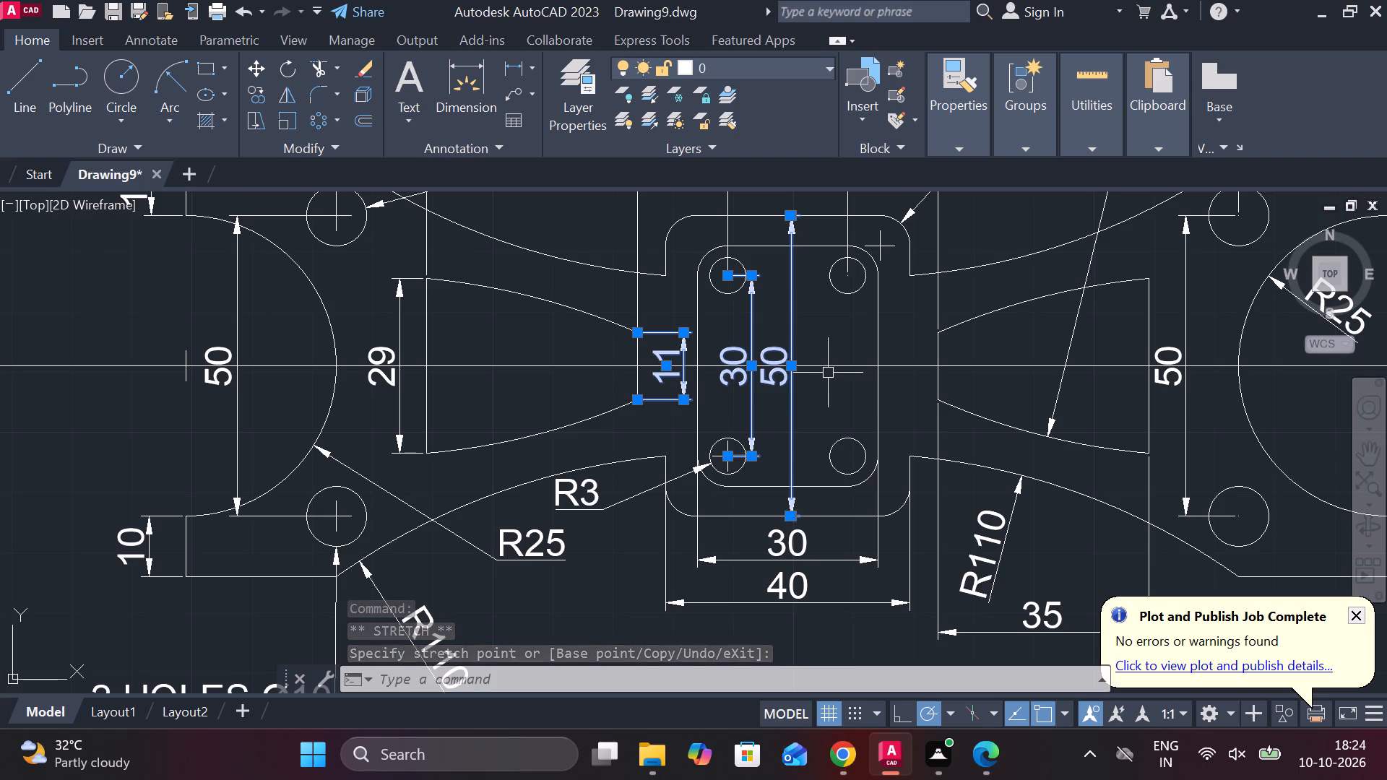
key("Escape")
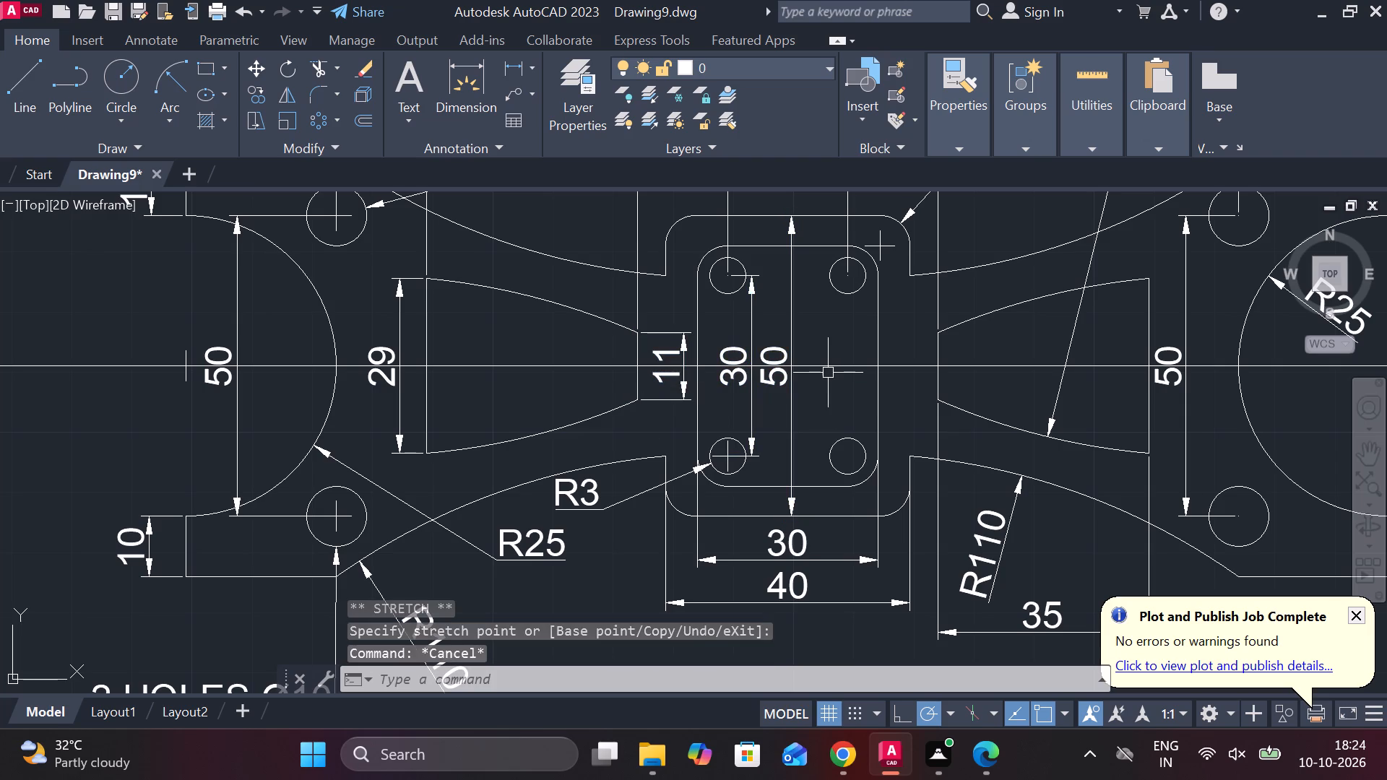
Draw a closed 190 by 65 rectangle from four lines in the empty space to the right of the dimensioned outline.
scroll(842, 419, "down", 3)
scroll(1136, 395, "up", 2)
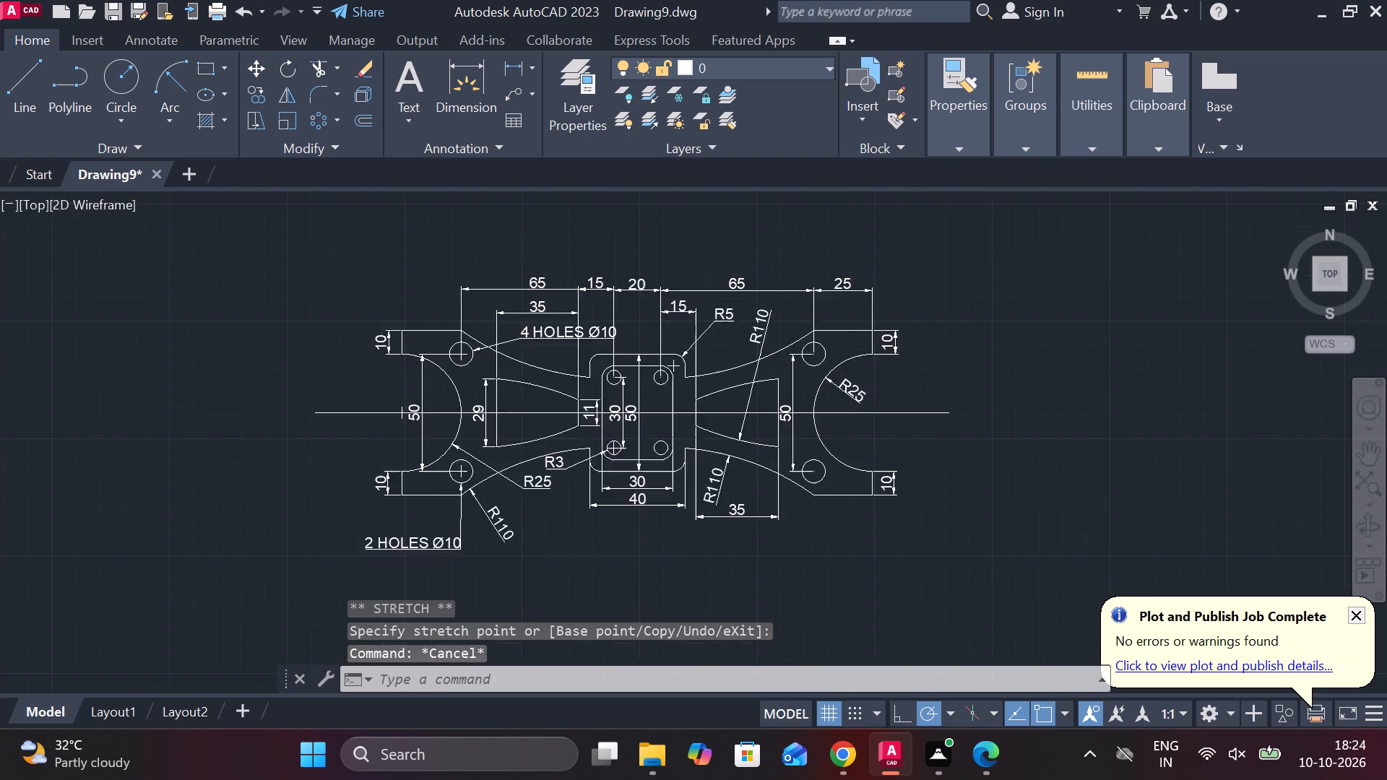
scroll(1136, 395, "down", 1)
scroll(43, 441, "down", 2)
scroll(582, 395, "up", 1)
scroll(583, 395, "down", 1)
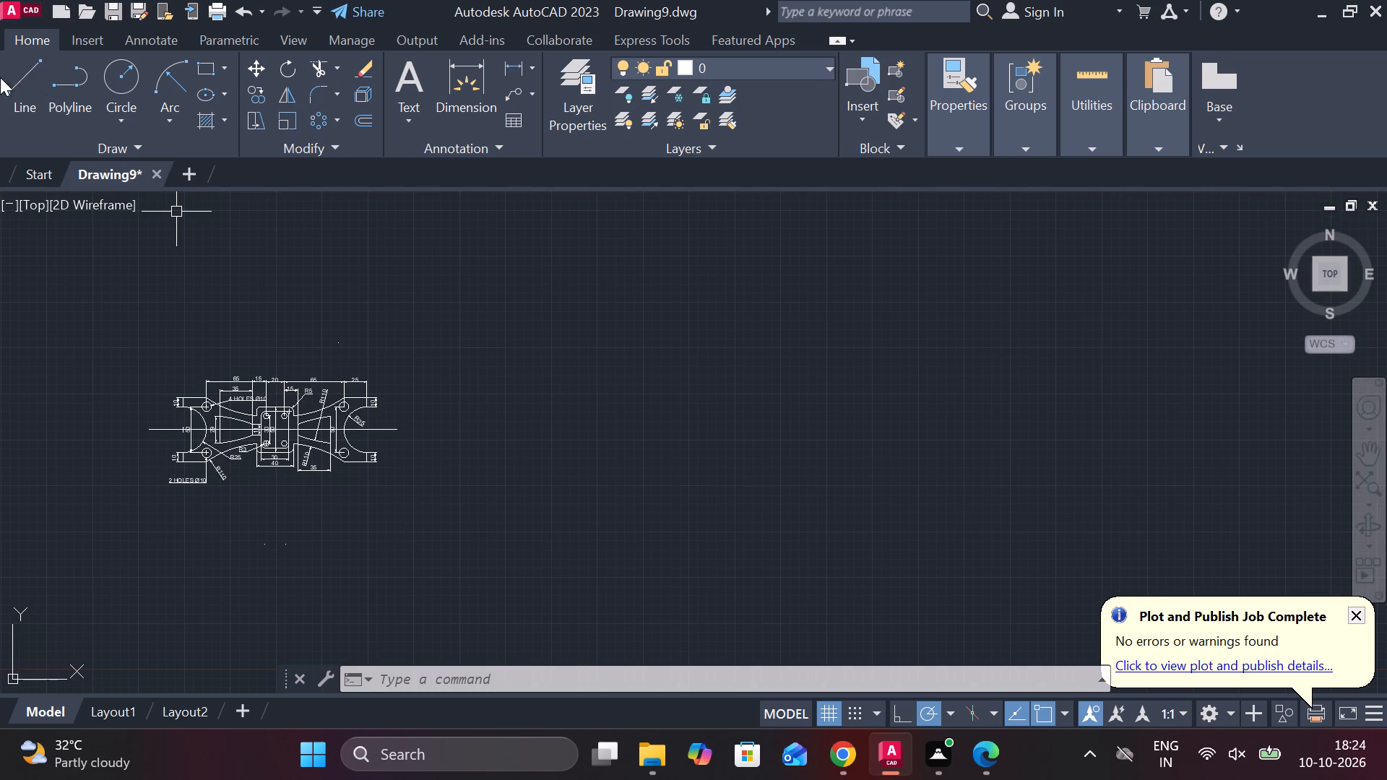
left_click(24, 80)
left_click(496, 346)
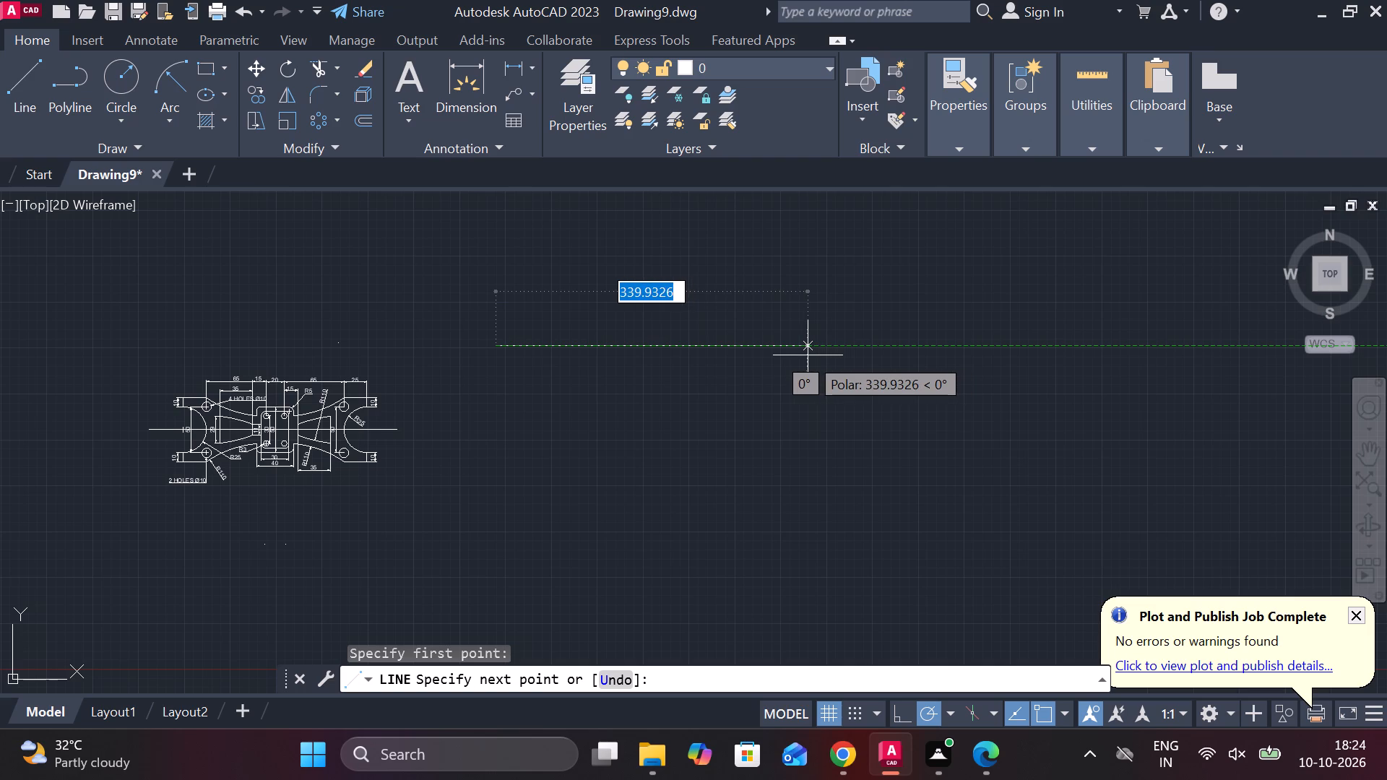
key("1")
type("90")
key("Return")
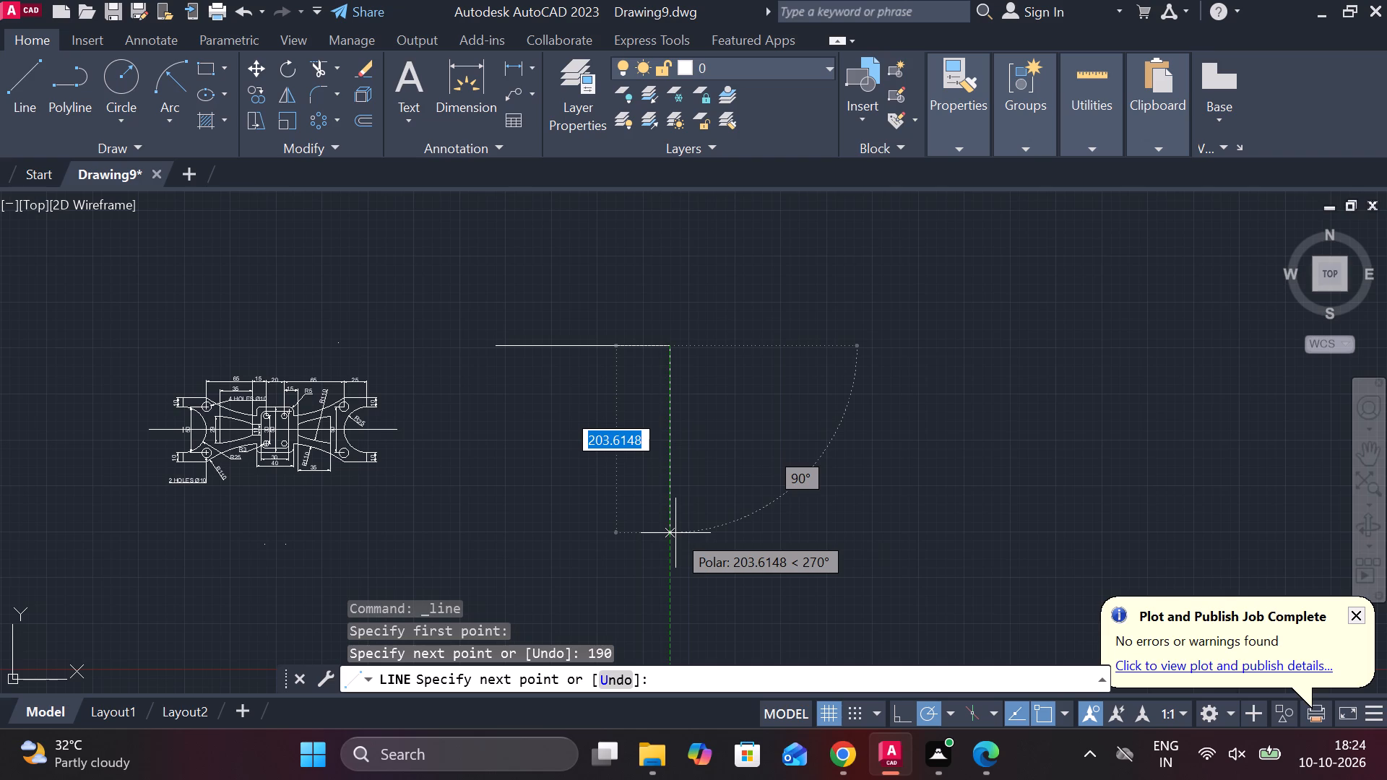
type("65")
key("Return")
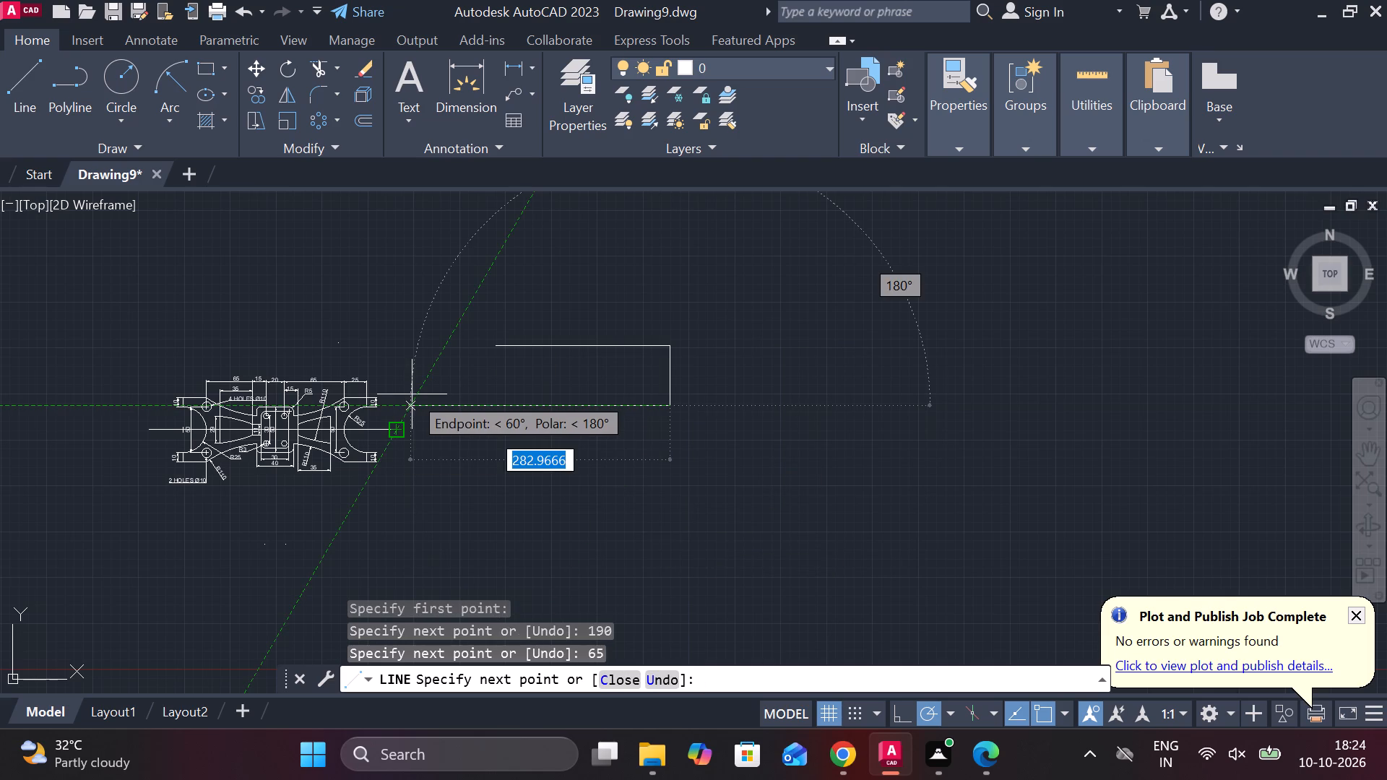
type("190")
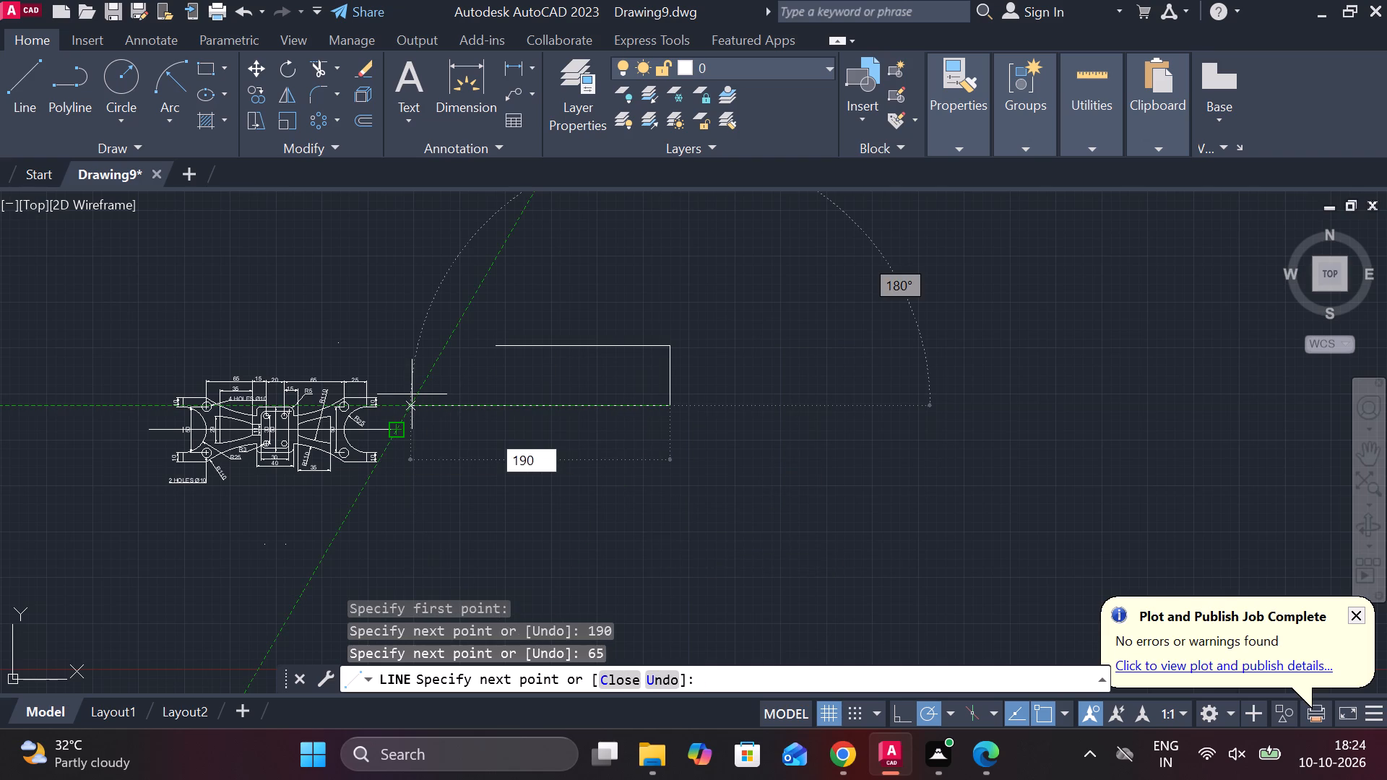
key("Return")
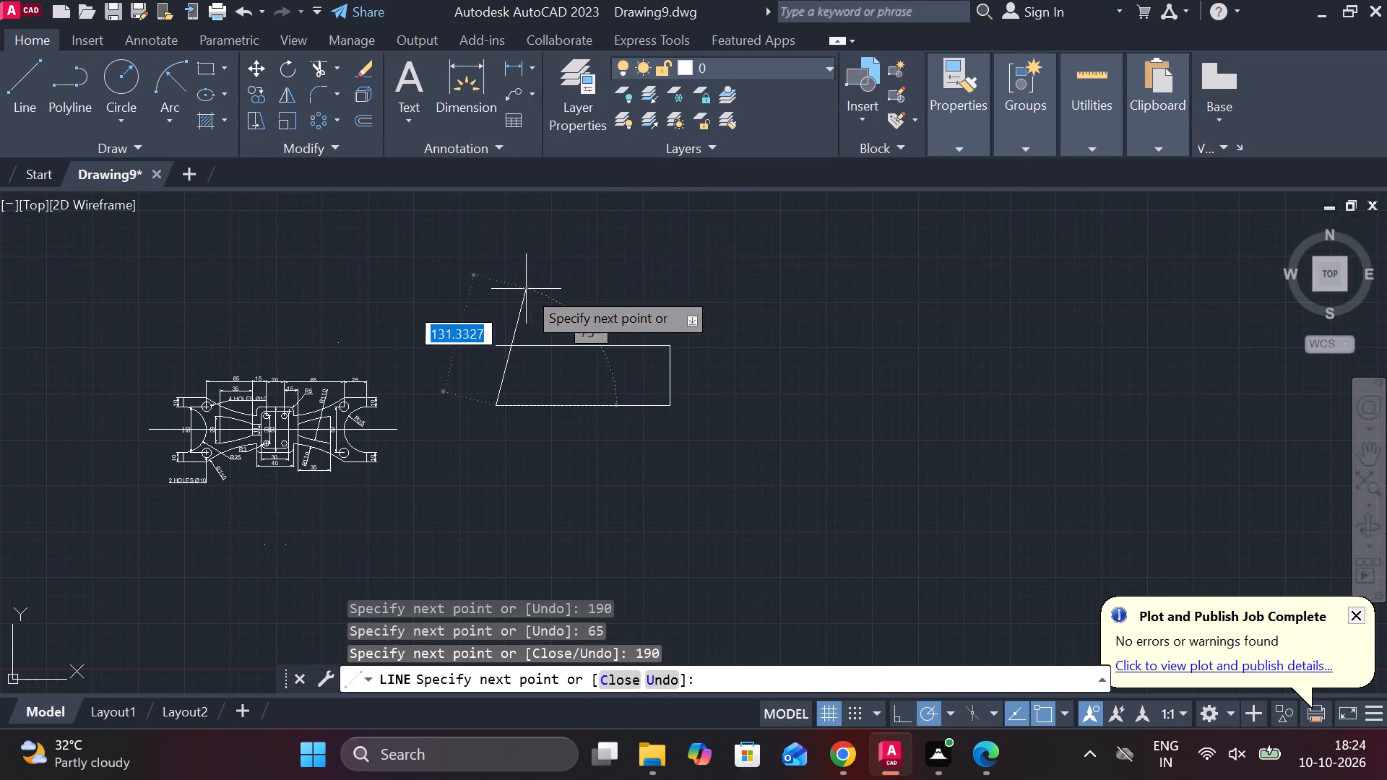
type("65")
key("Return")
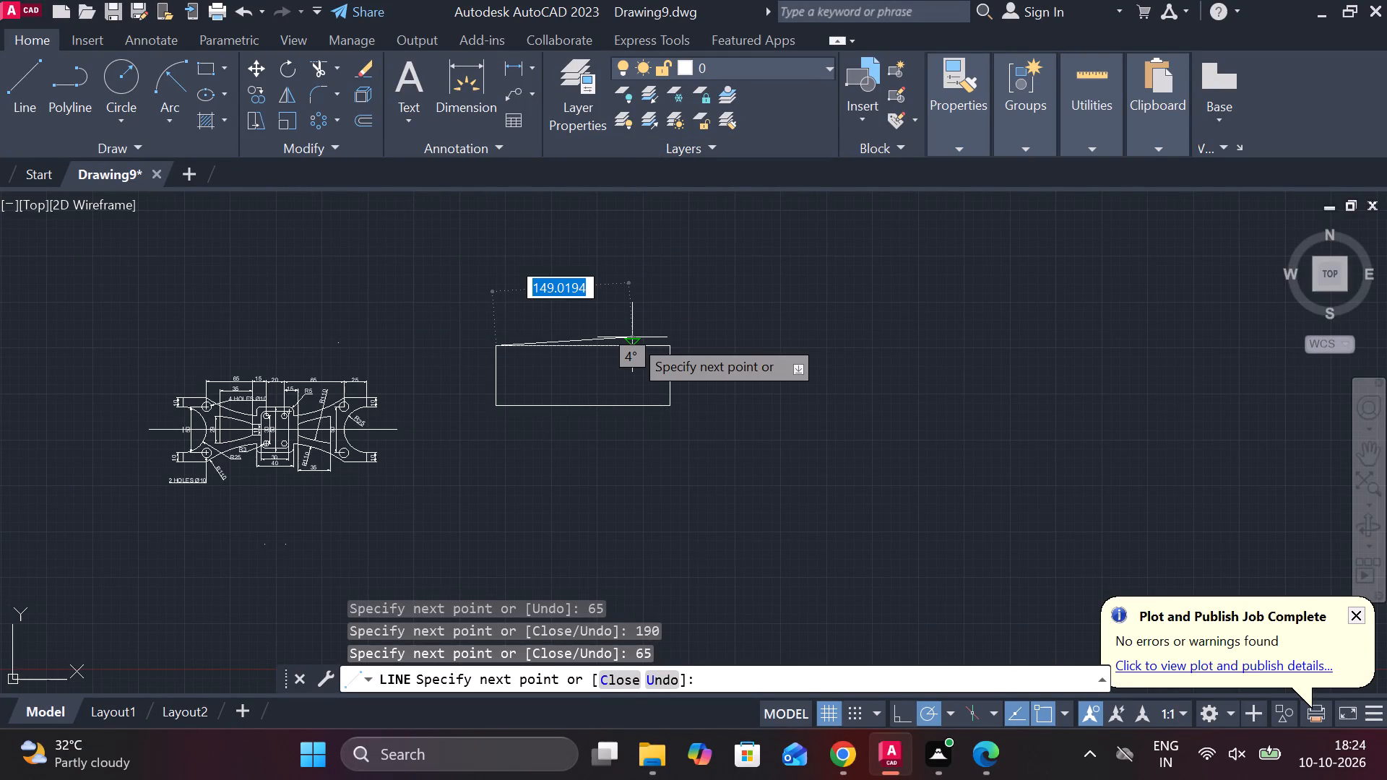
key("Escape")
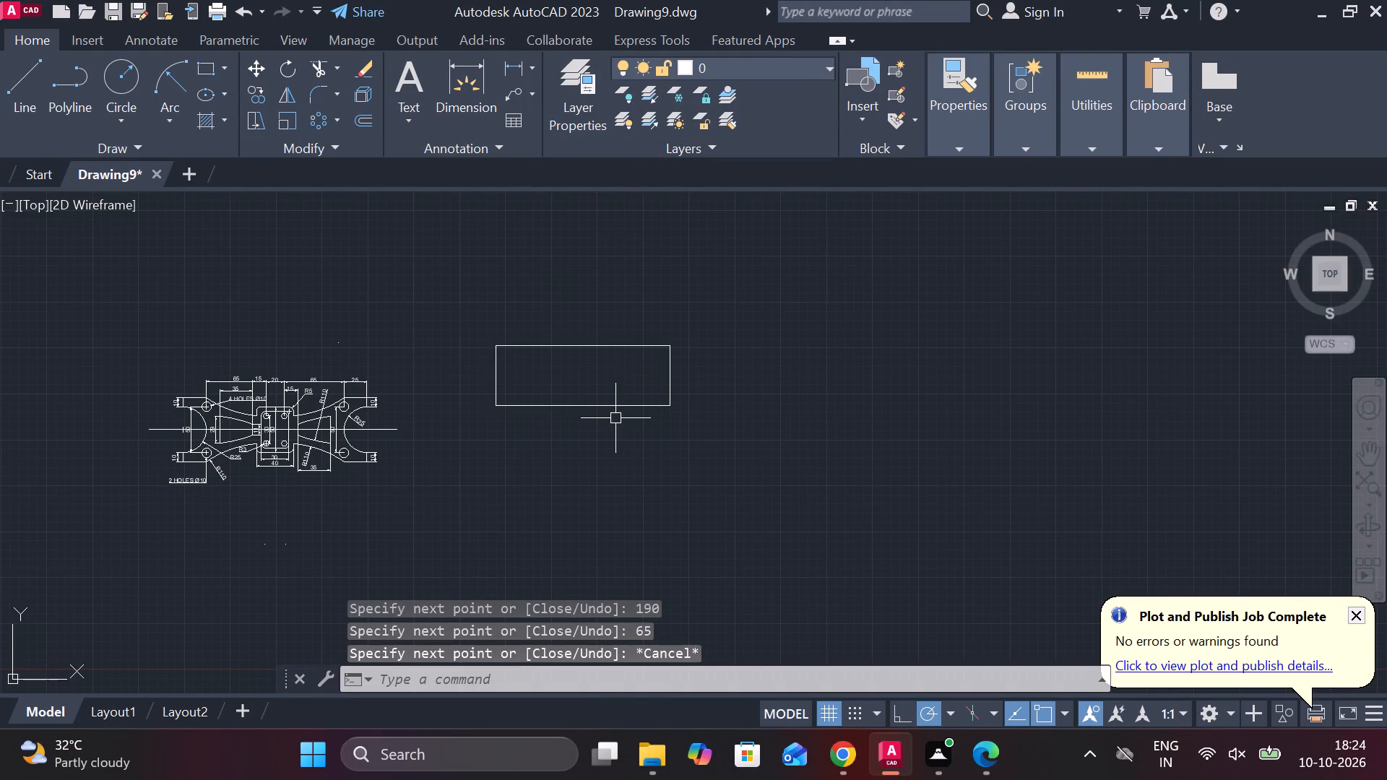
Copy the rectangle's bottom line upward at distances of 20, 27, 34 and 41 from the original.
scroll(615, 417, "up", 2)
left_click(500, 391)
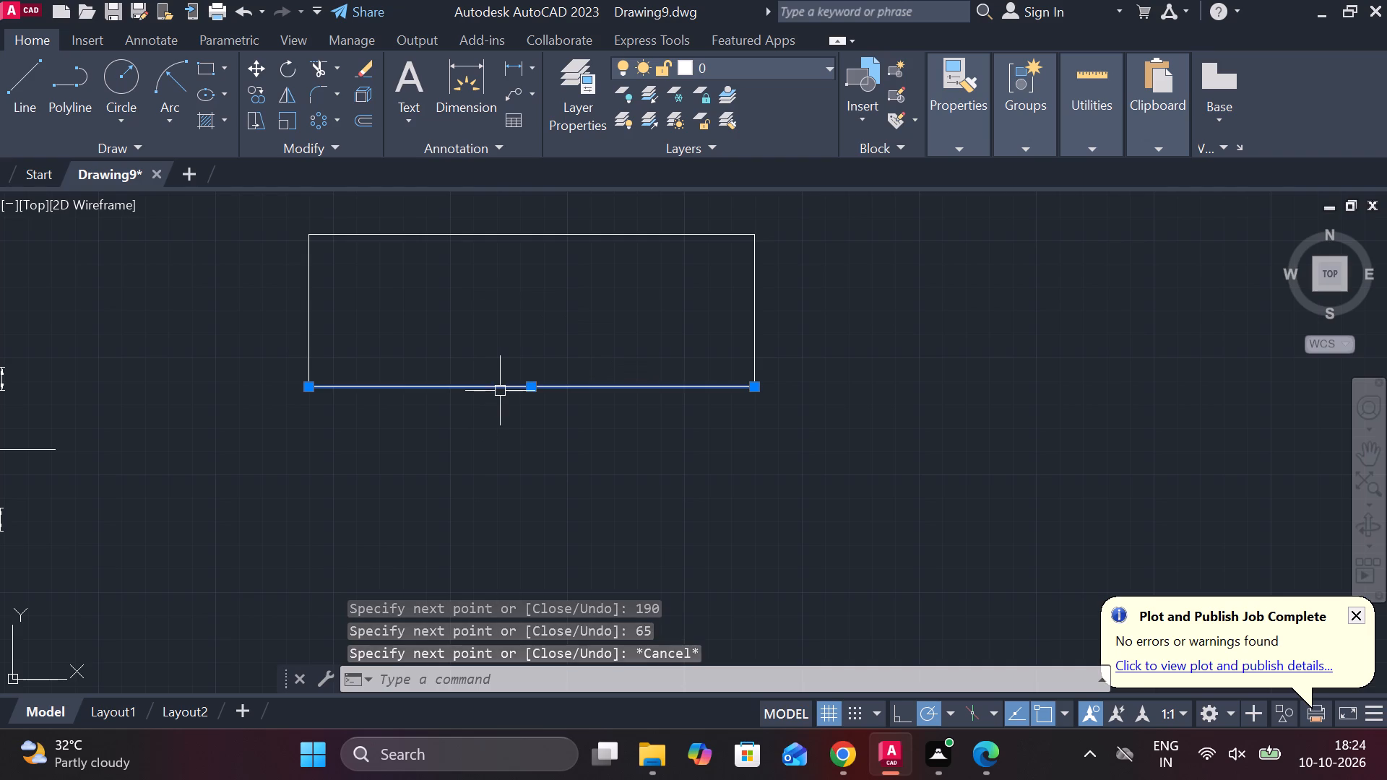
left_click(246, 95)
left_click(552, 385)
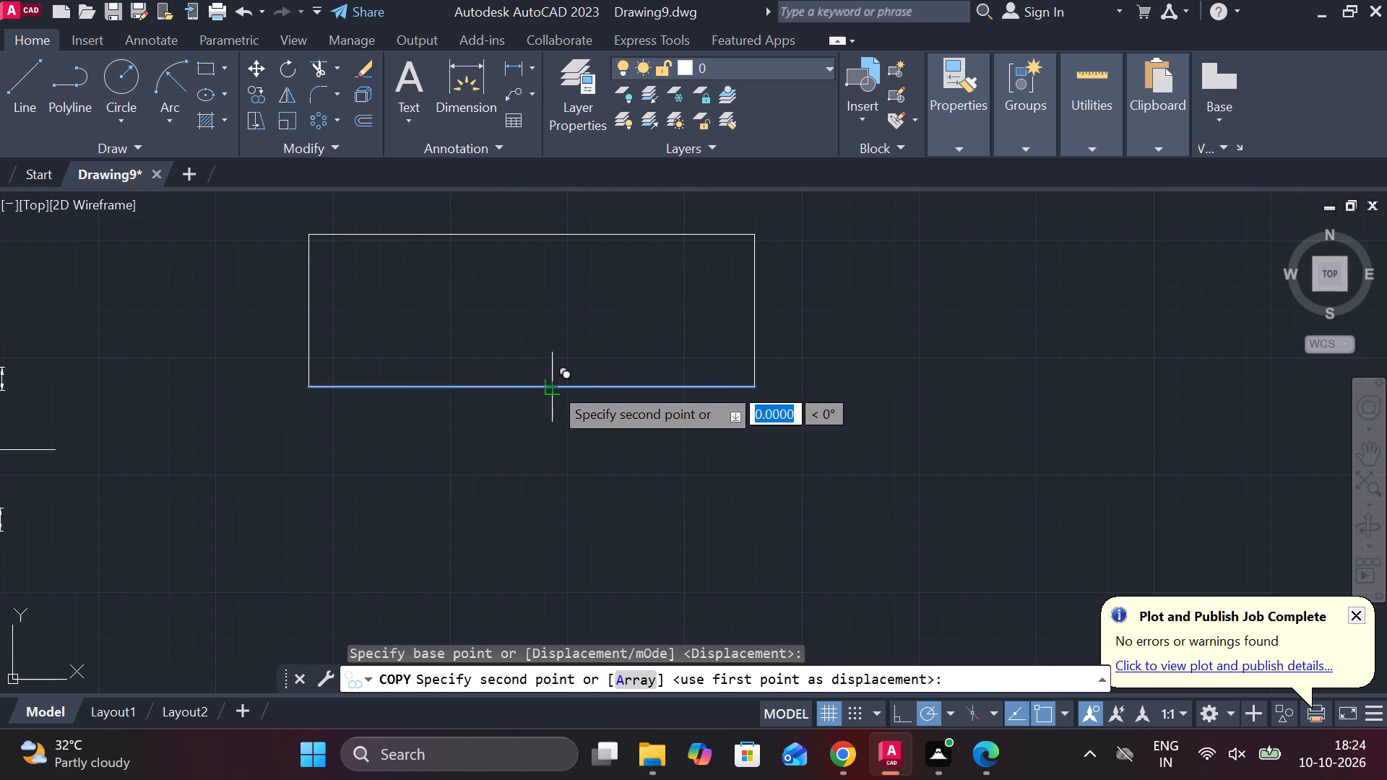
type("20")
key("Return")
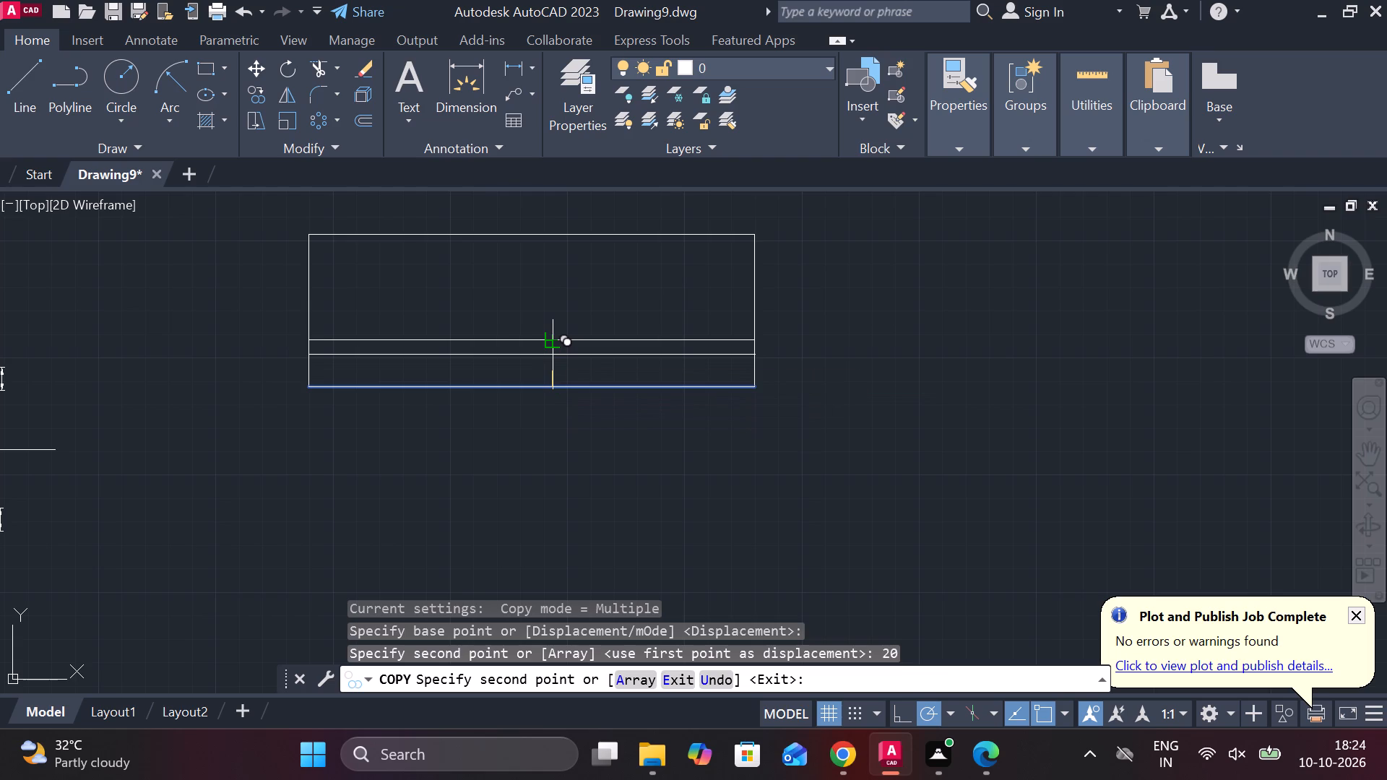
key("2")
key("7")
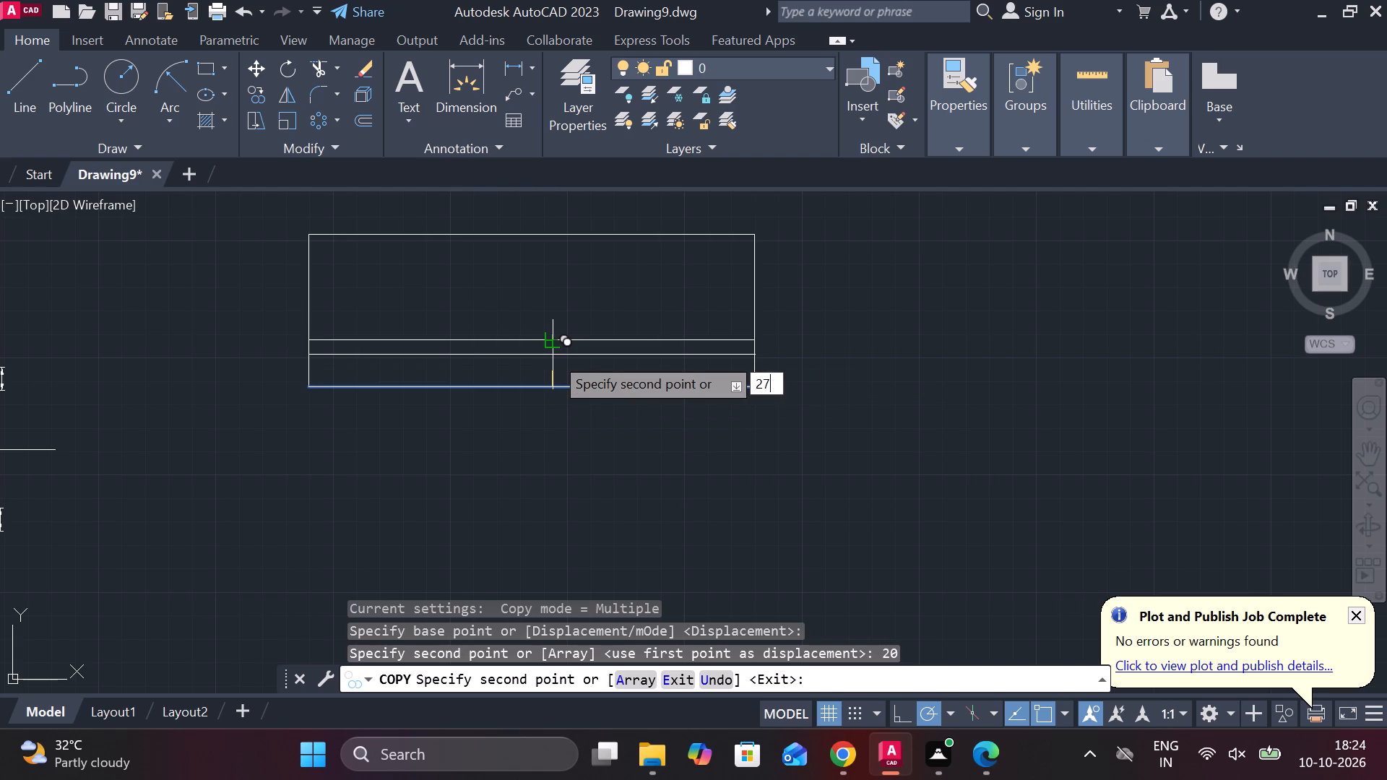
key("Return")
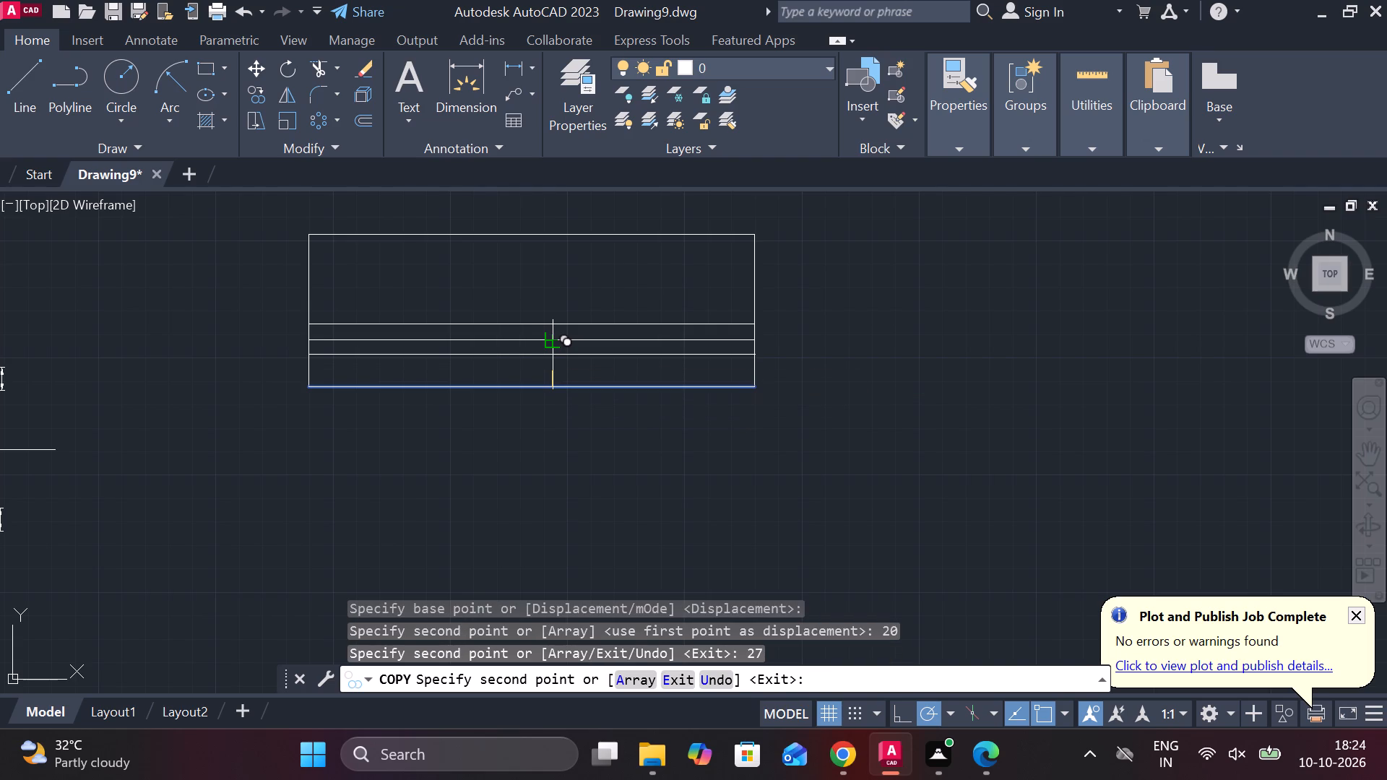
type("34")
key("Return")
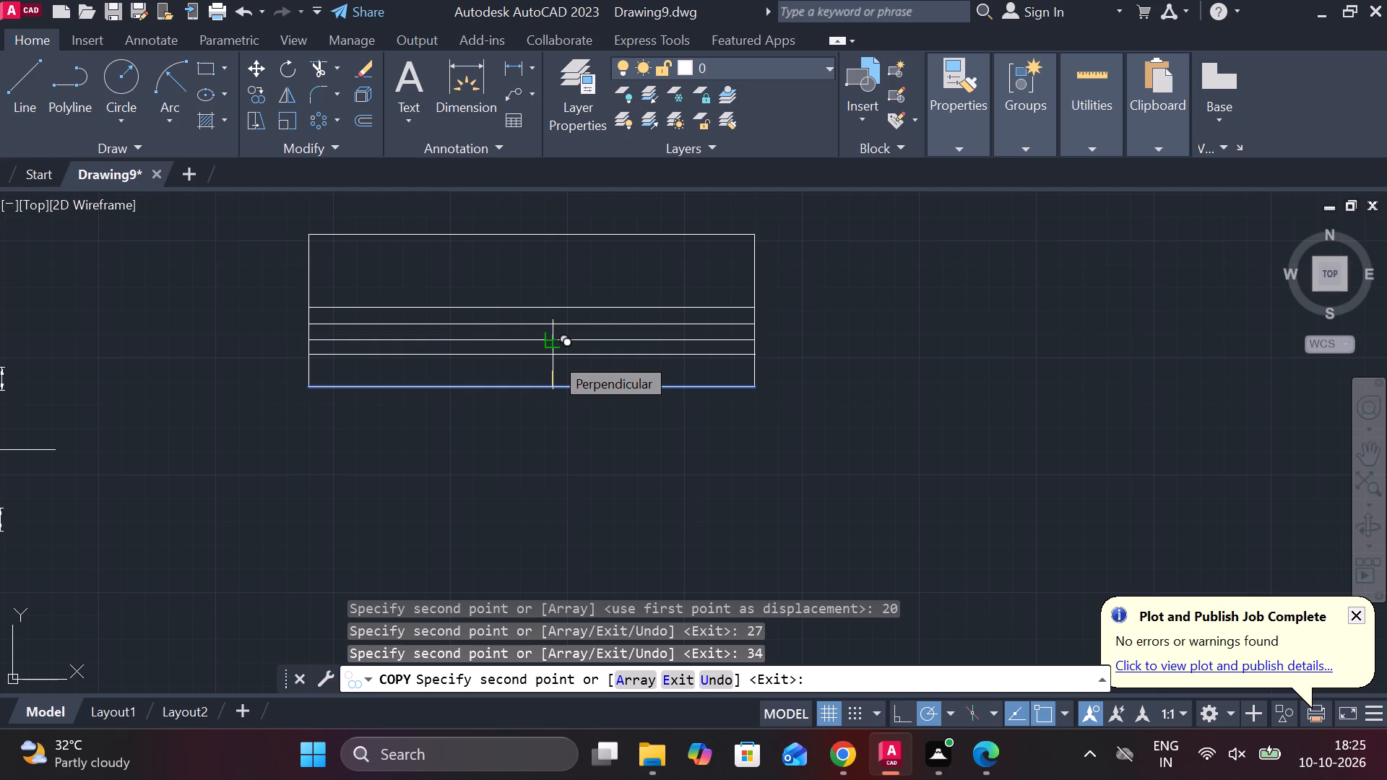
type("41")
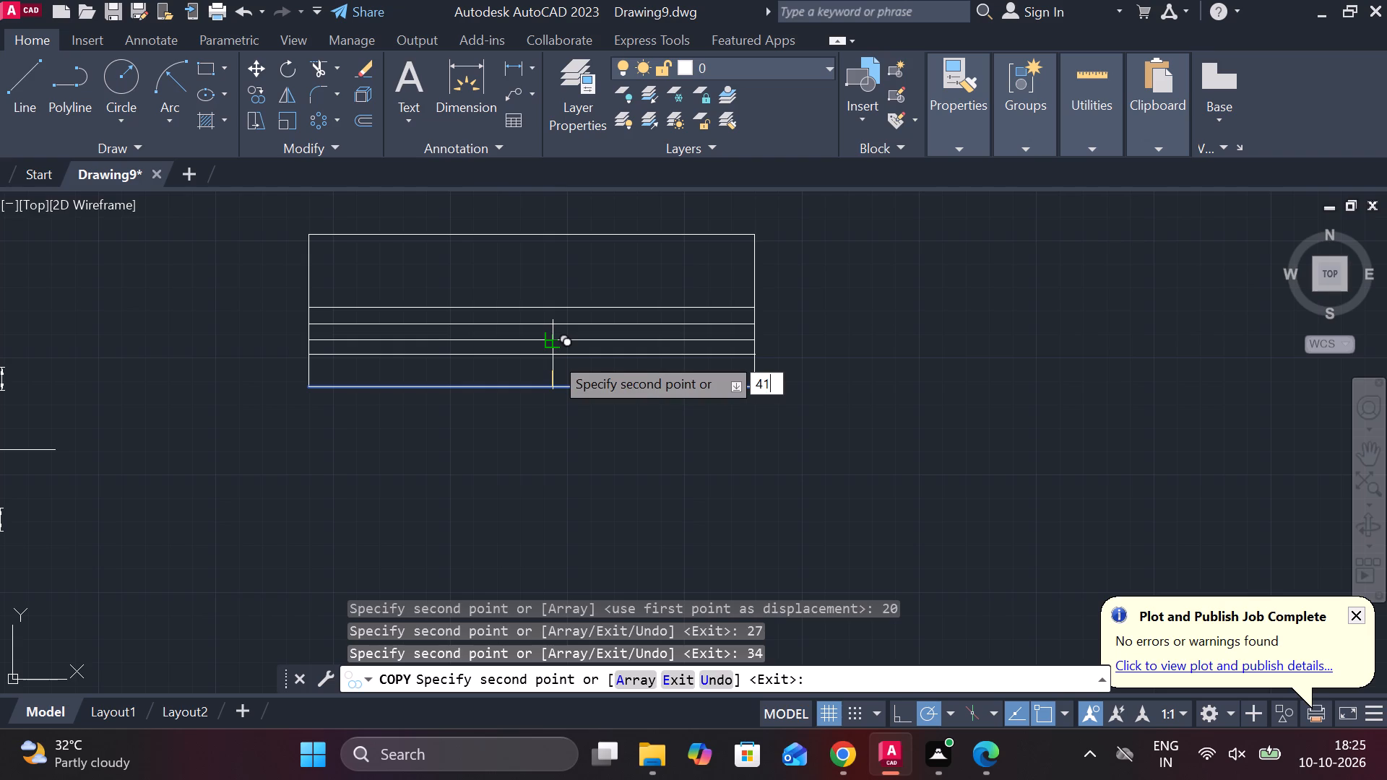
key("Return")
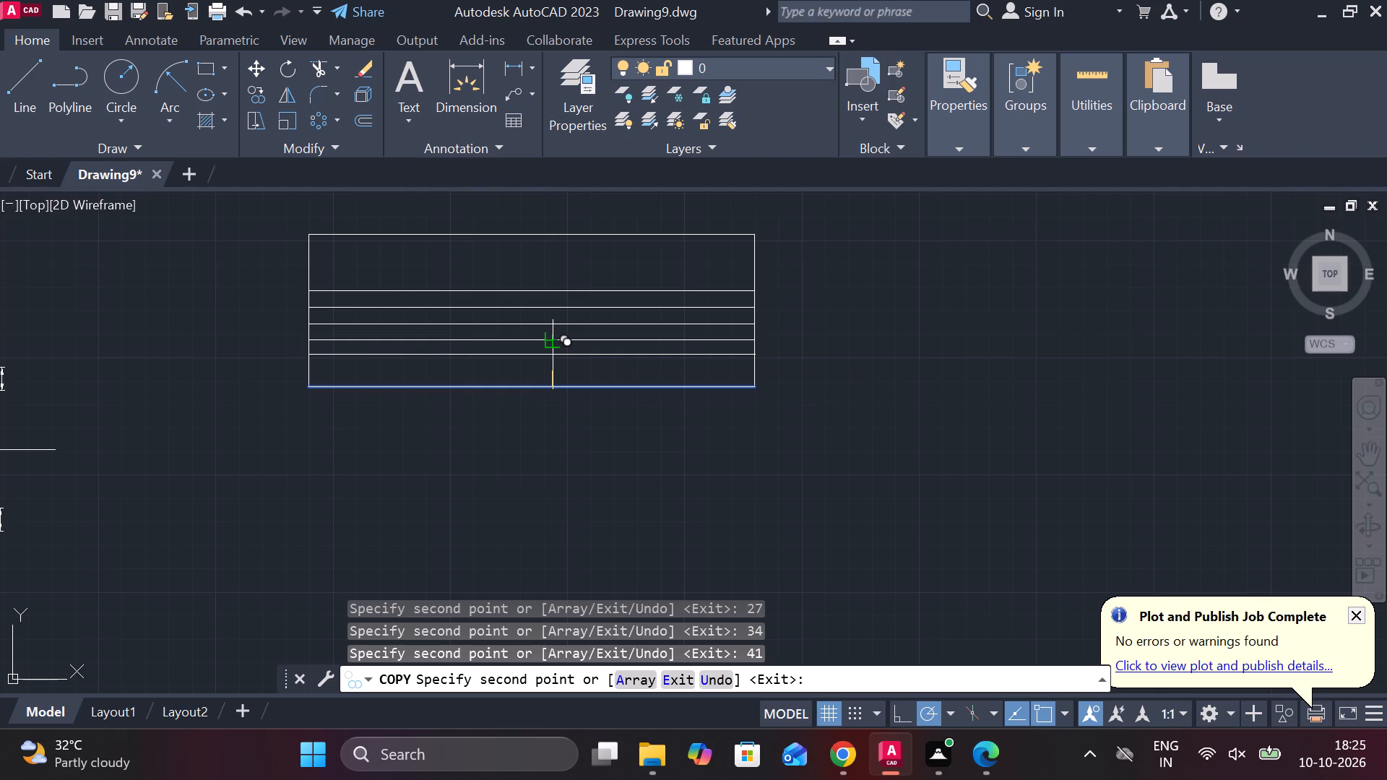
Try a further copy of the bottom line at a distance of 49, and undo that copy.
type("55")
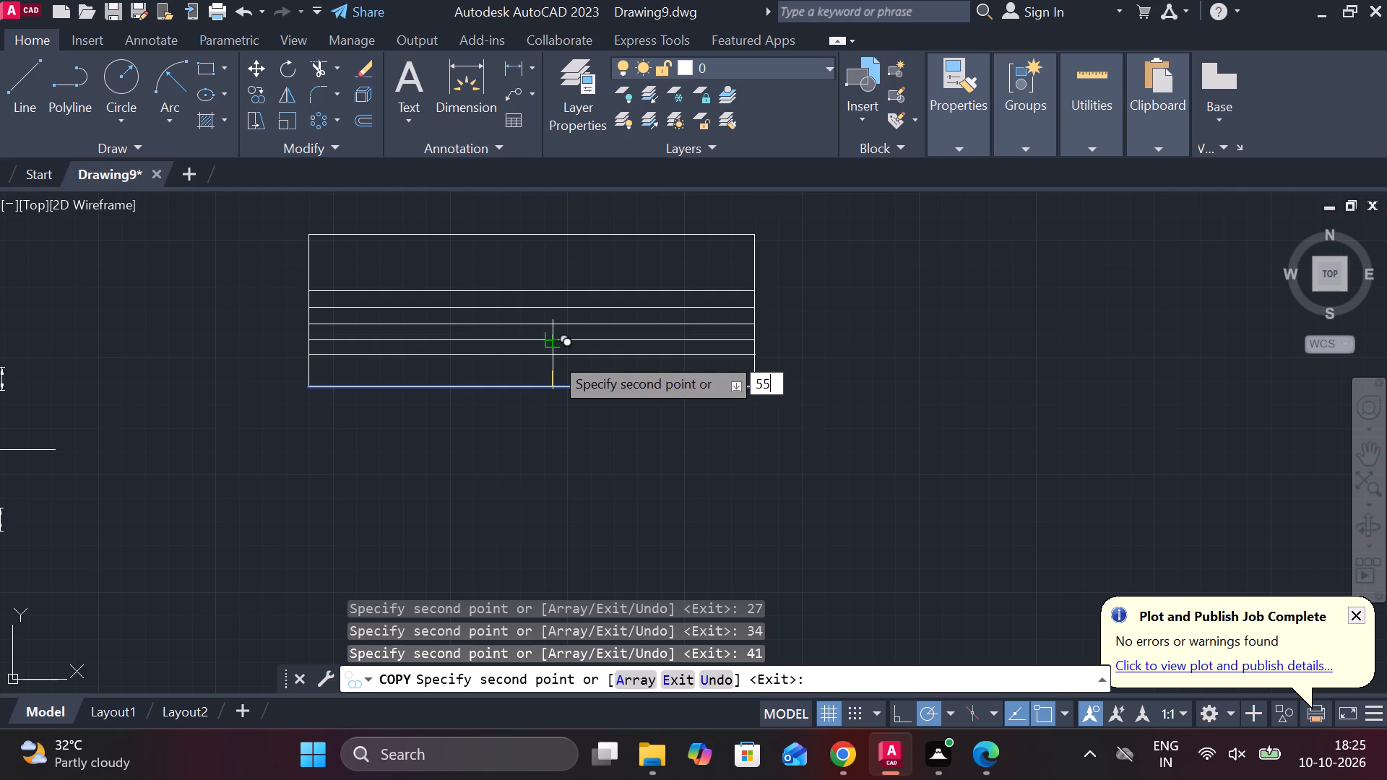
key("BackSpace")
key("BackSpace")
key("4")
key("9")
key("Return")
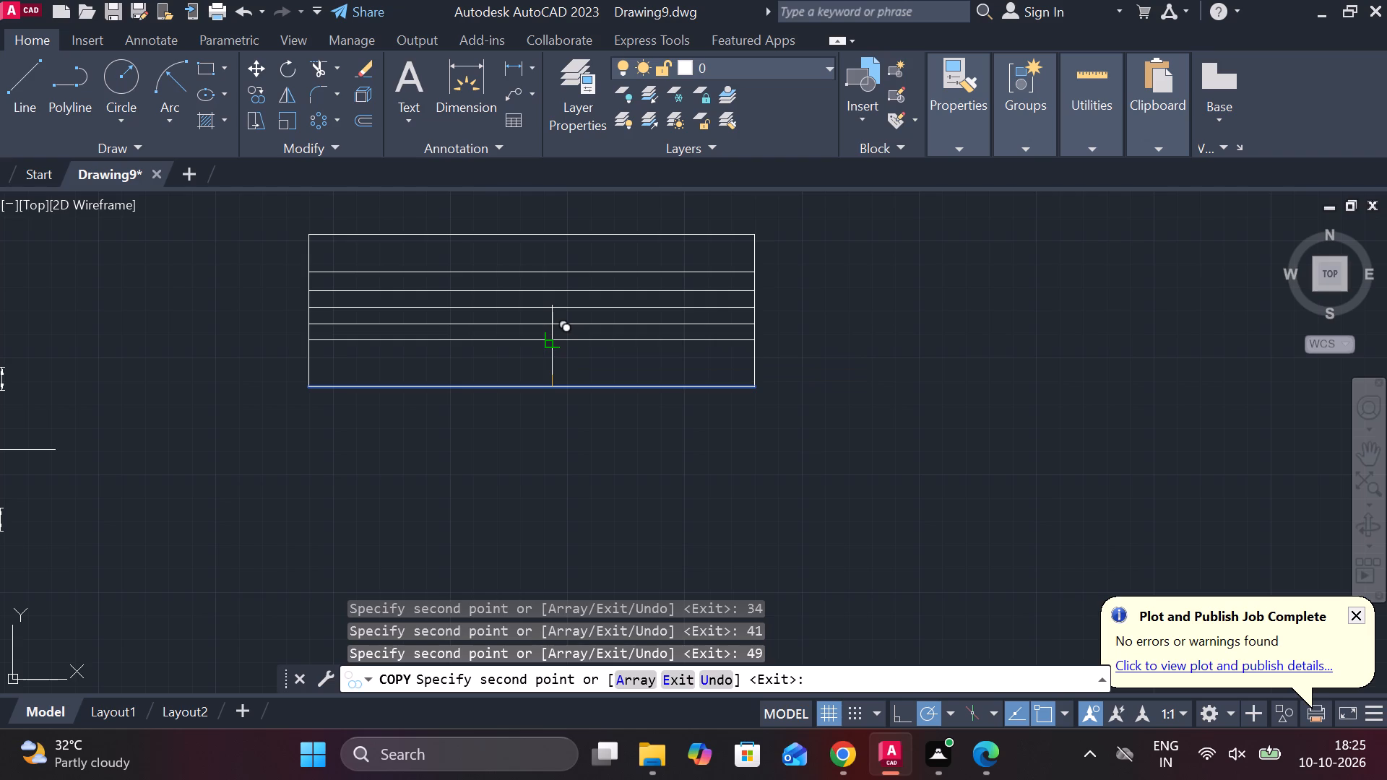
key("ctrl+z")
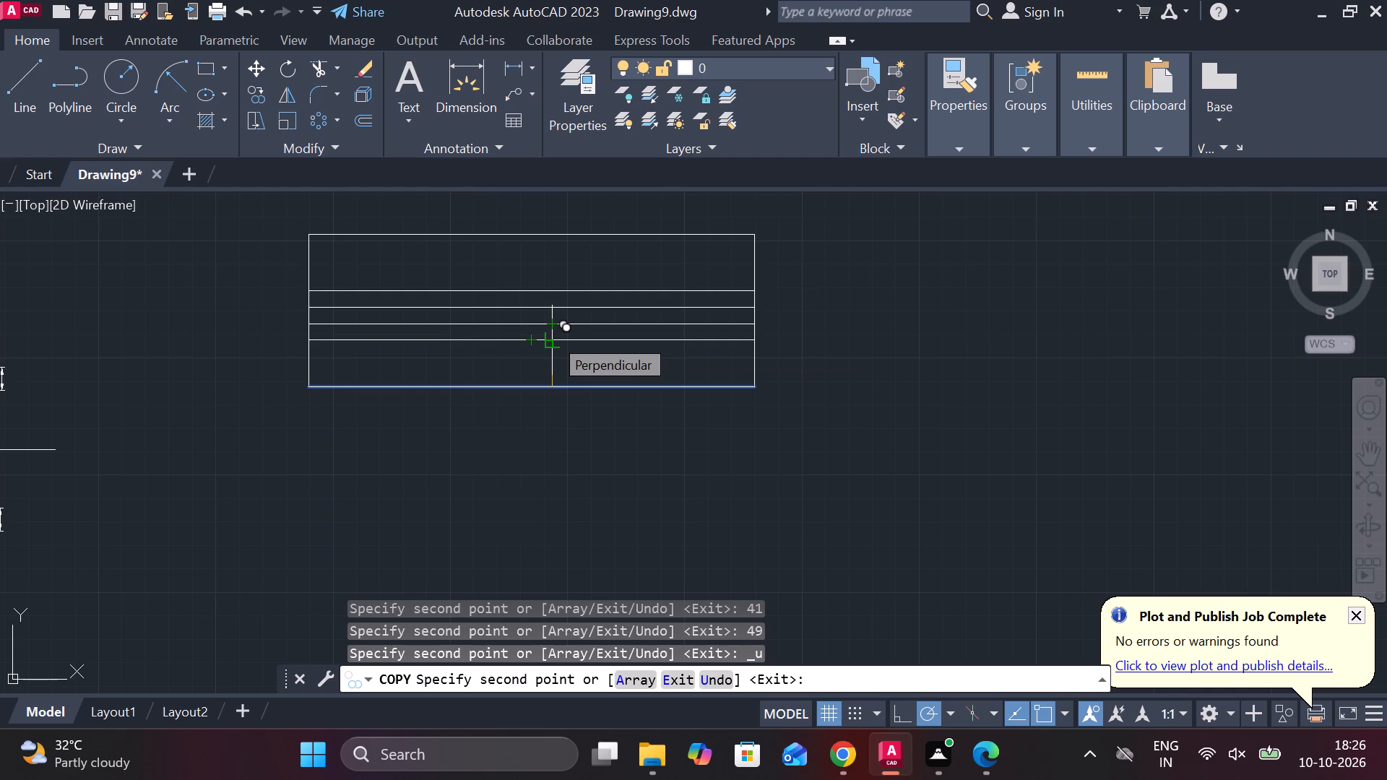
Add two more copies of the bottom line above the others, at distances of 48 and 55.
key("4")
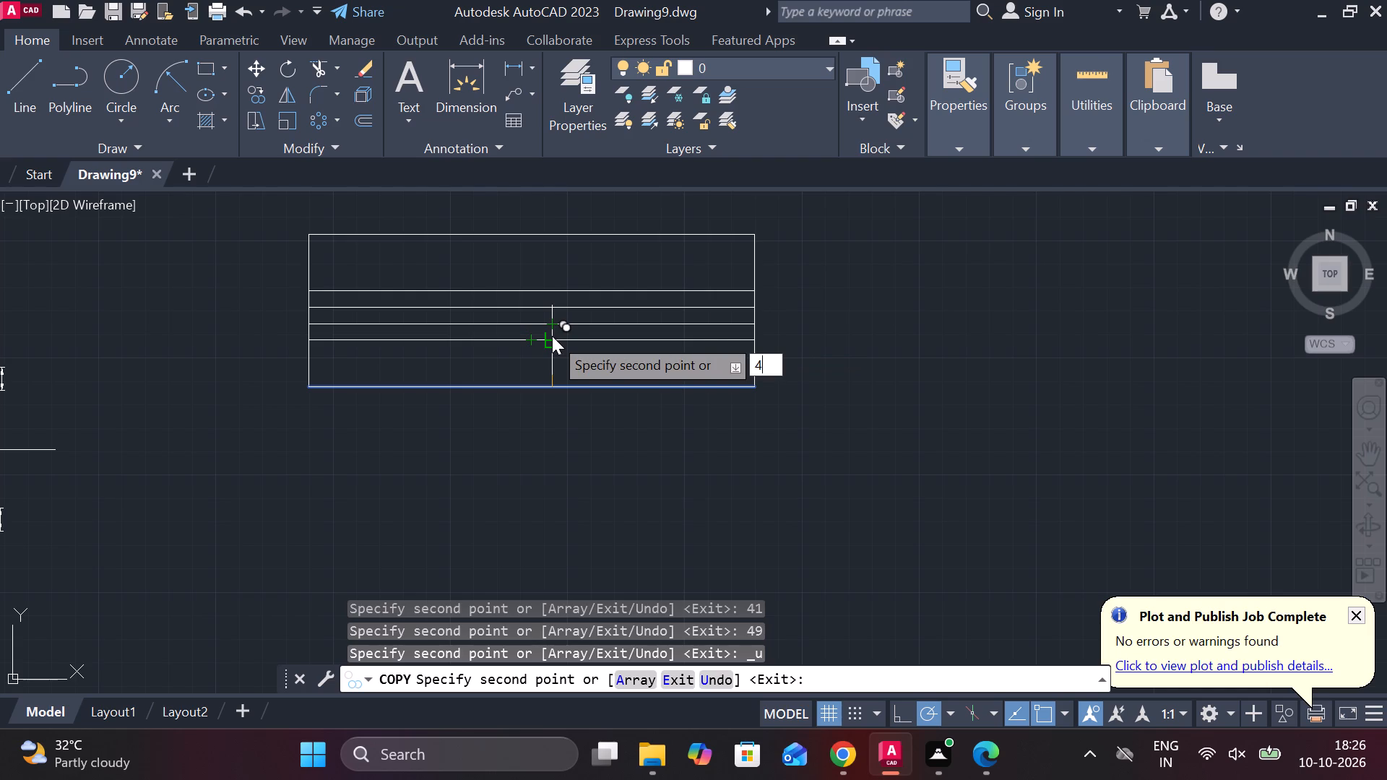
key("8")
key("Return")
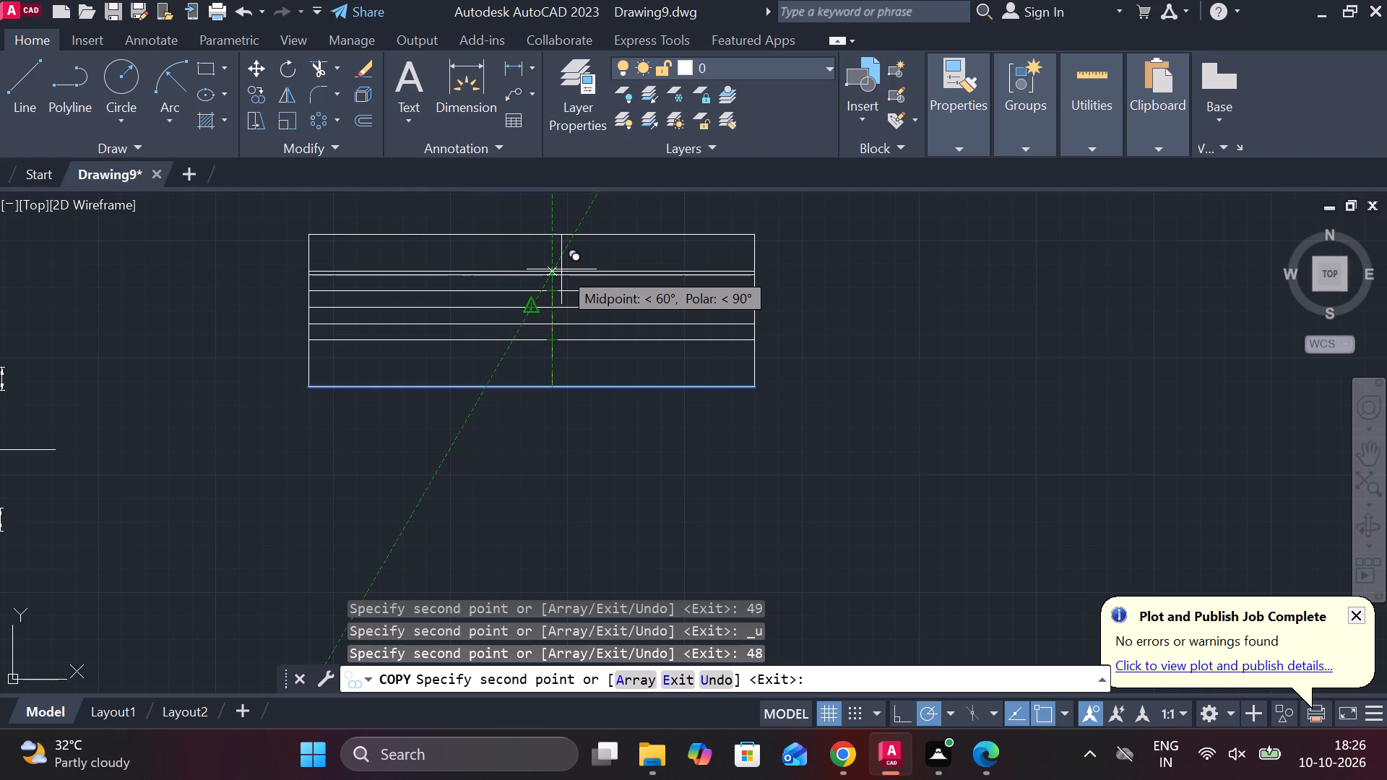
type("55")
key("Return")
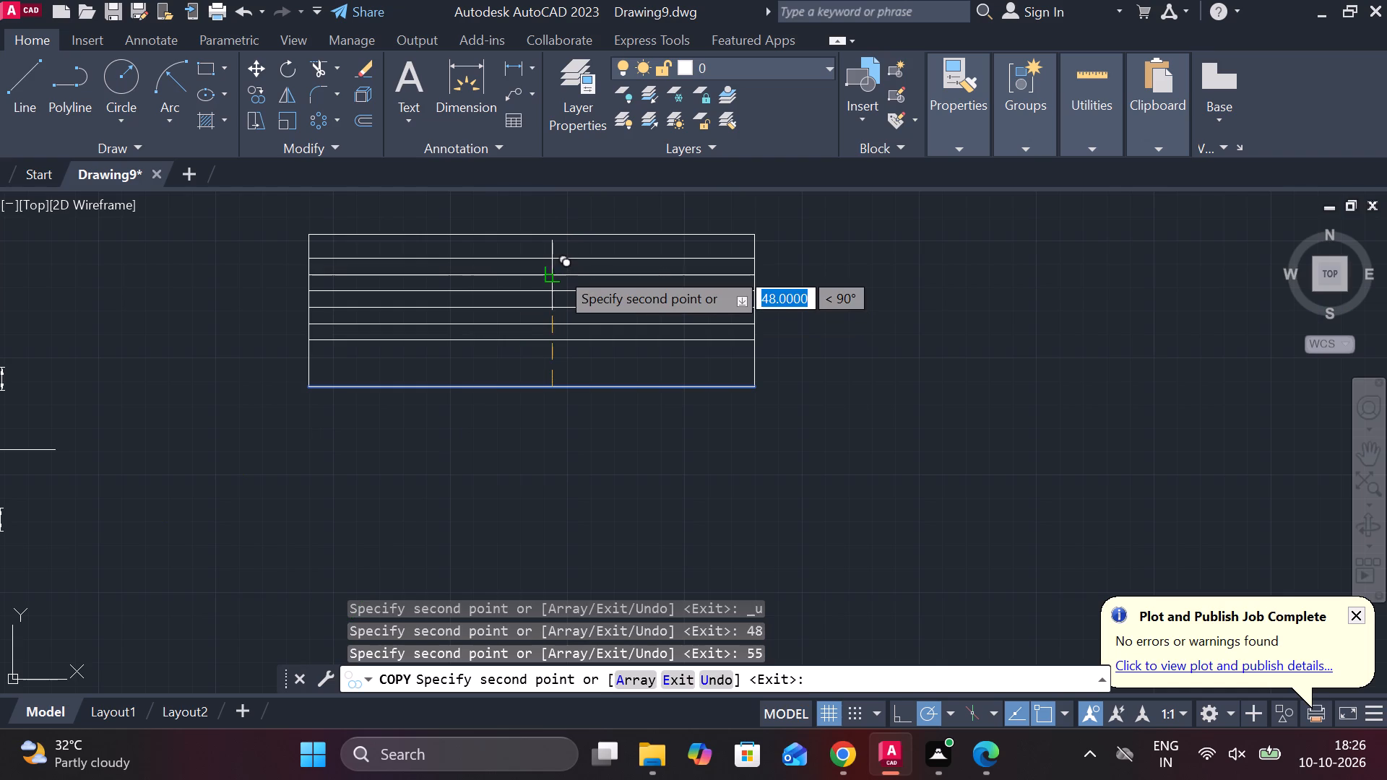
key("Escape")
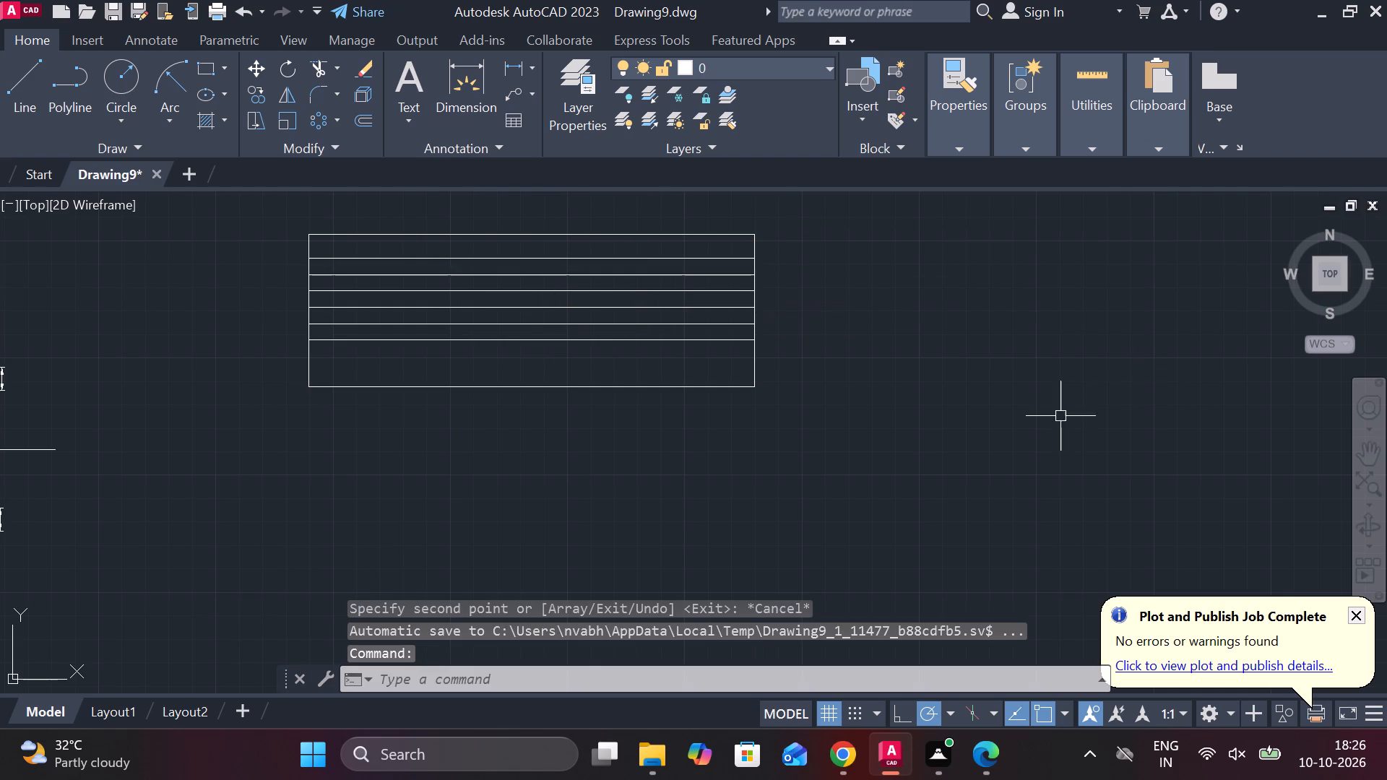
Copy the rectangle's right vertical edge to the left at distances of 25, 50 and 75.
left_click(753, 354)
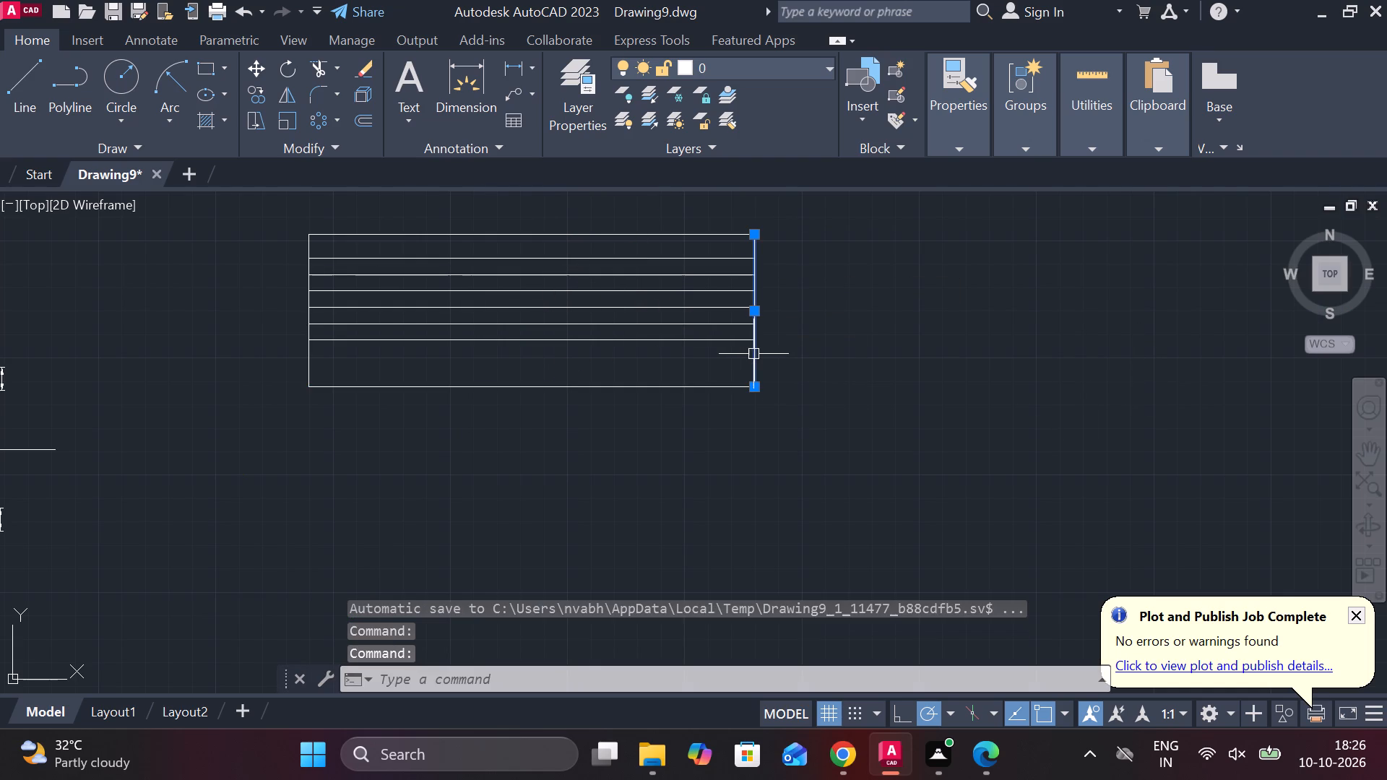
left_click(263, 98)
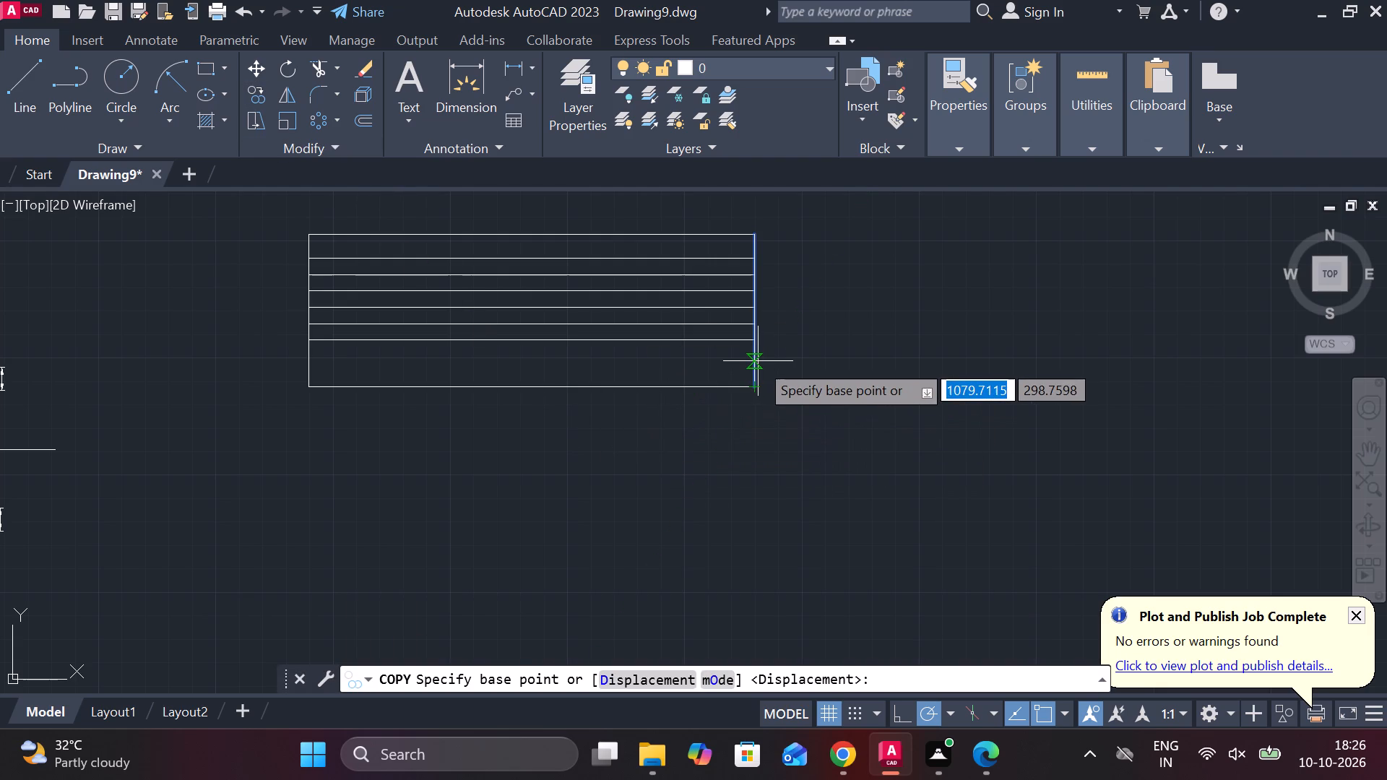
left_click(758, 361)
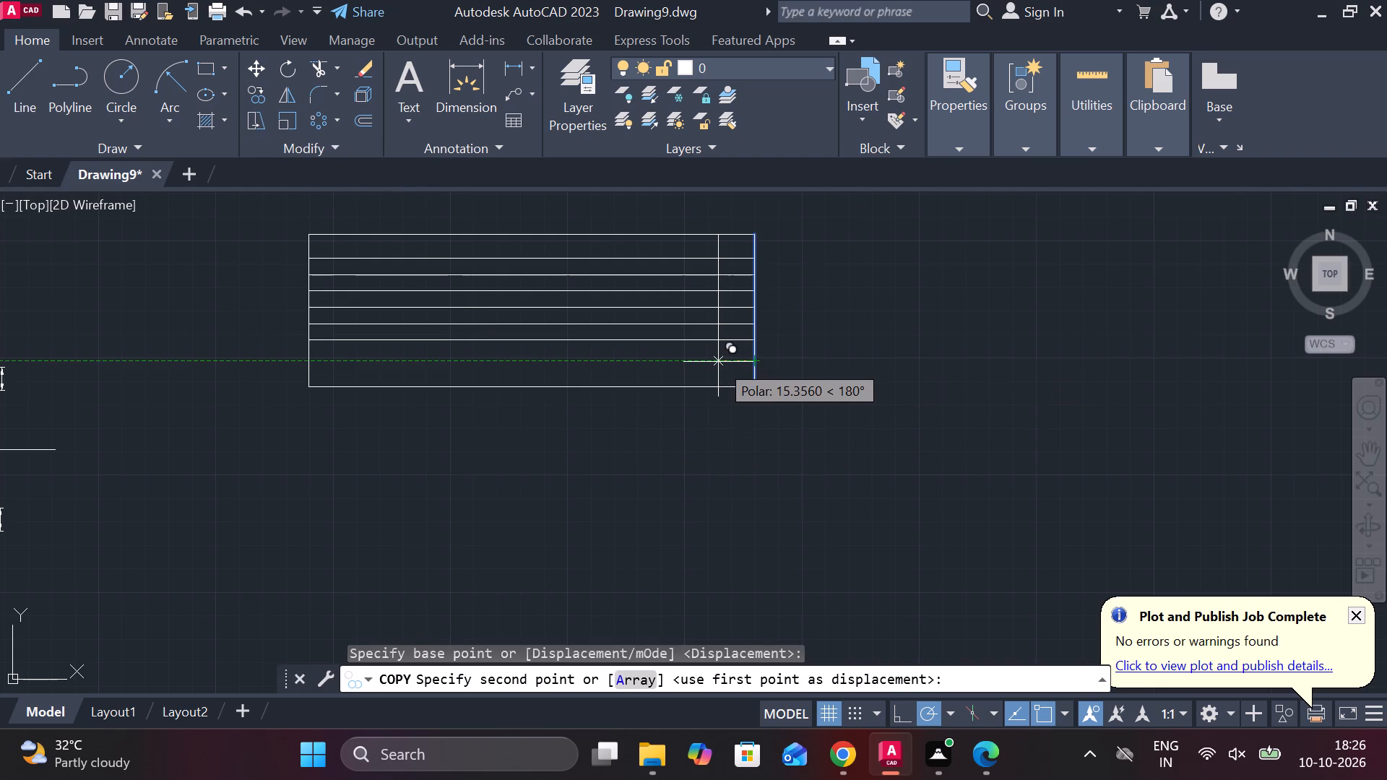
type("25")
key("Return")
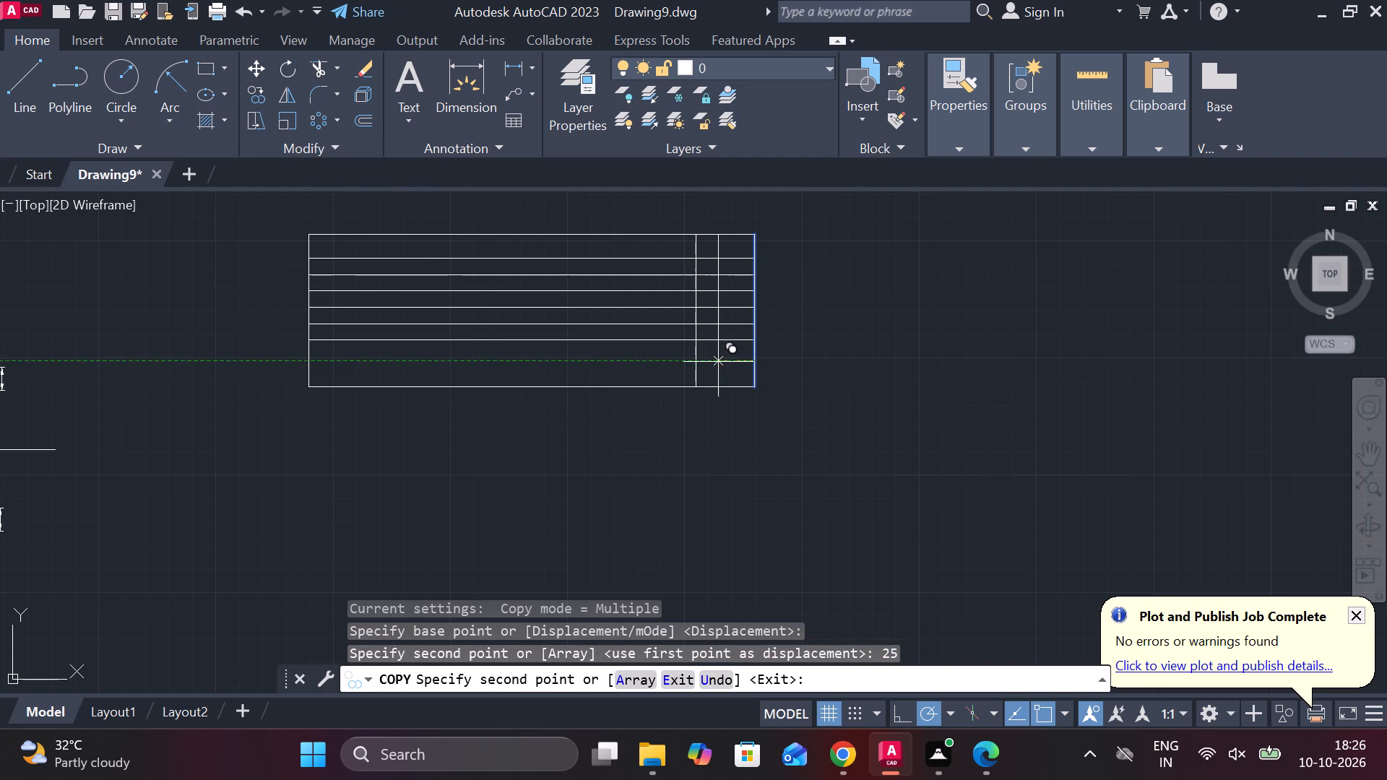
type("50")
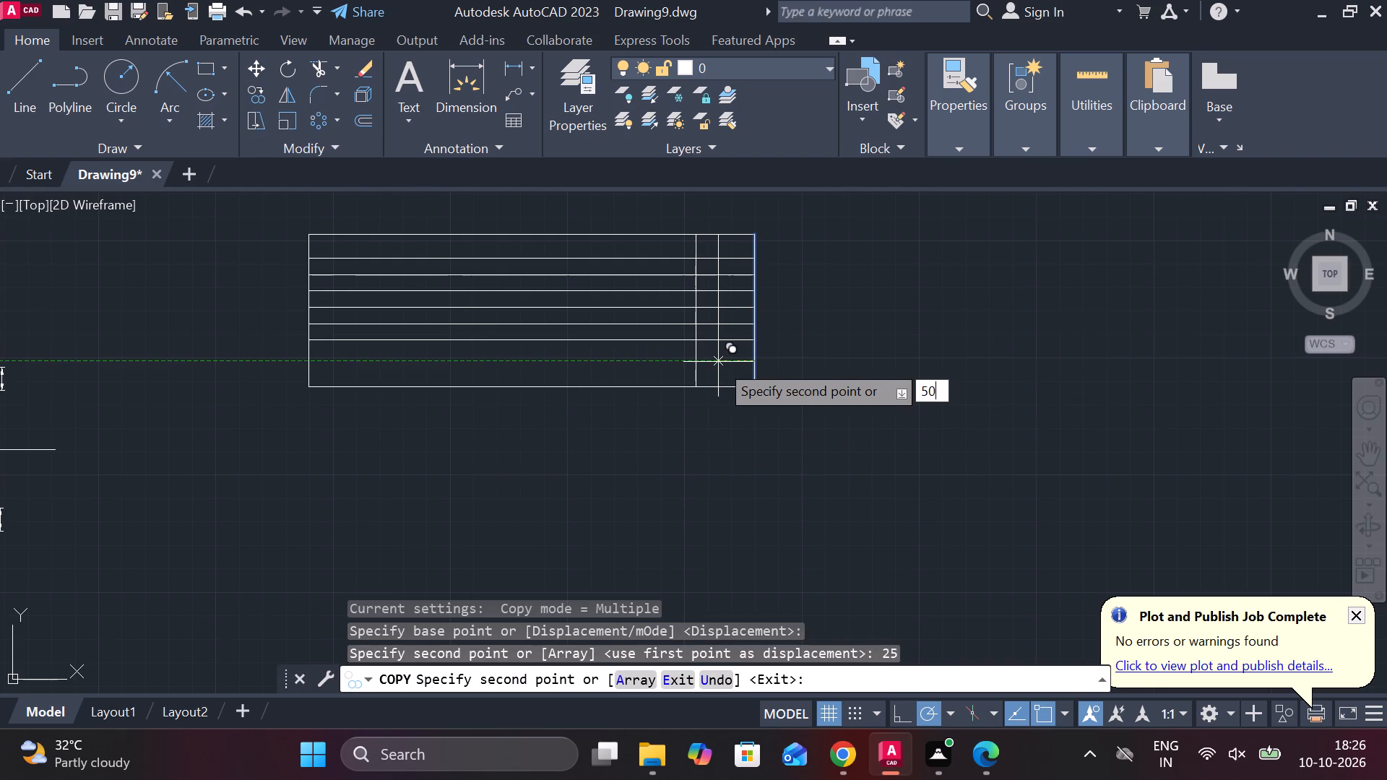
key("Return")
type("75")
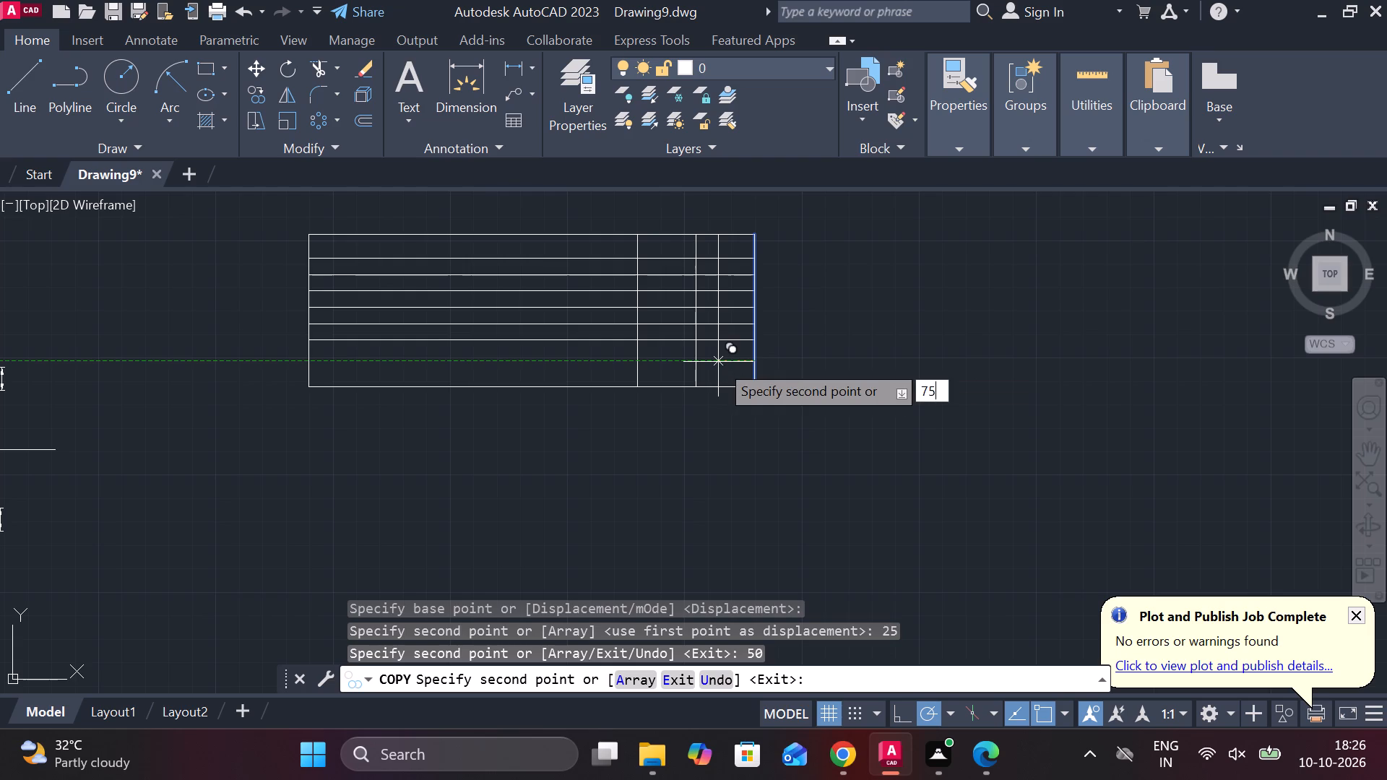
key("Return")
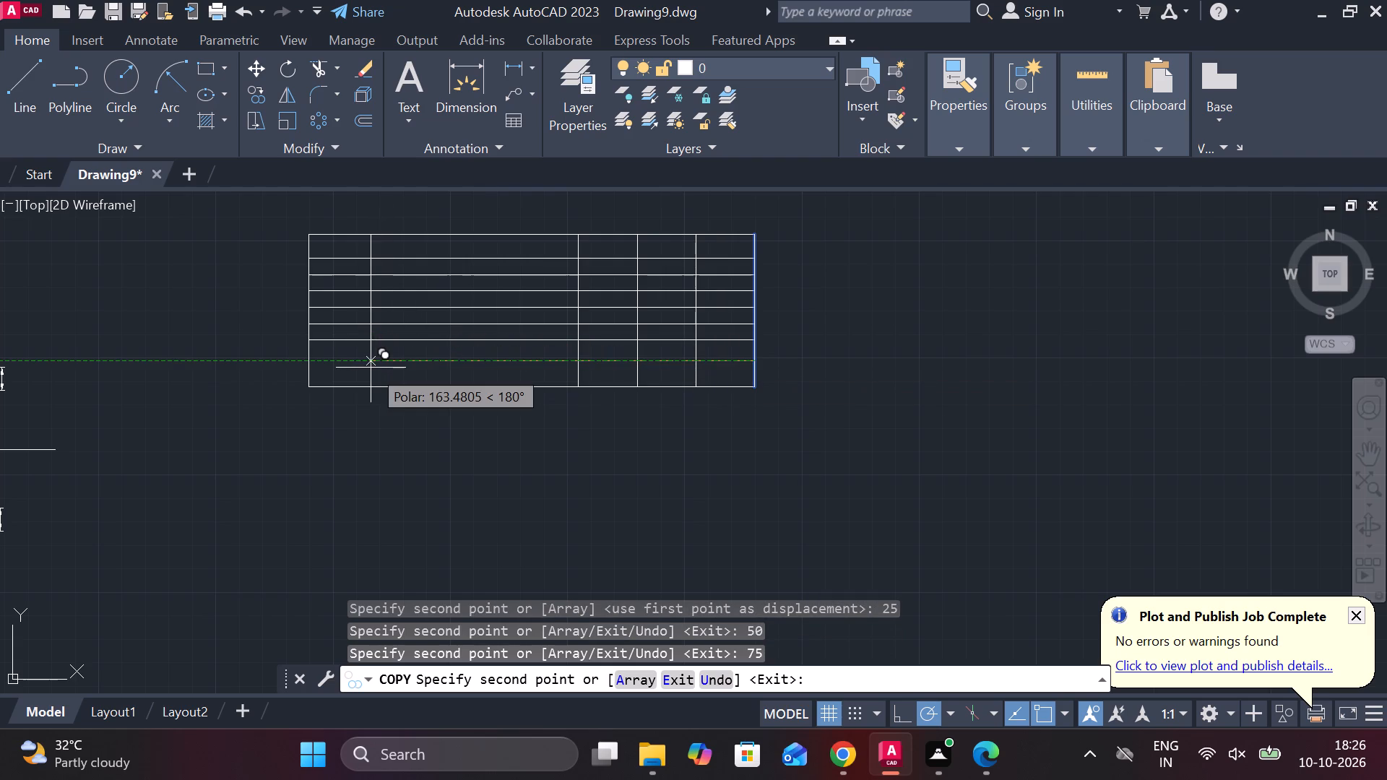
key("Escape")
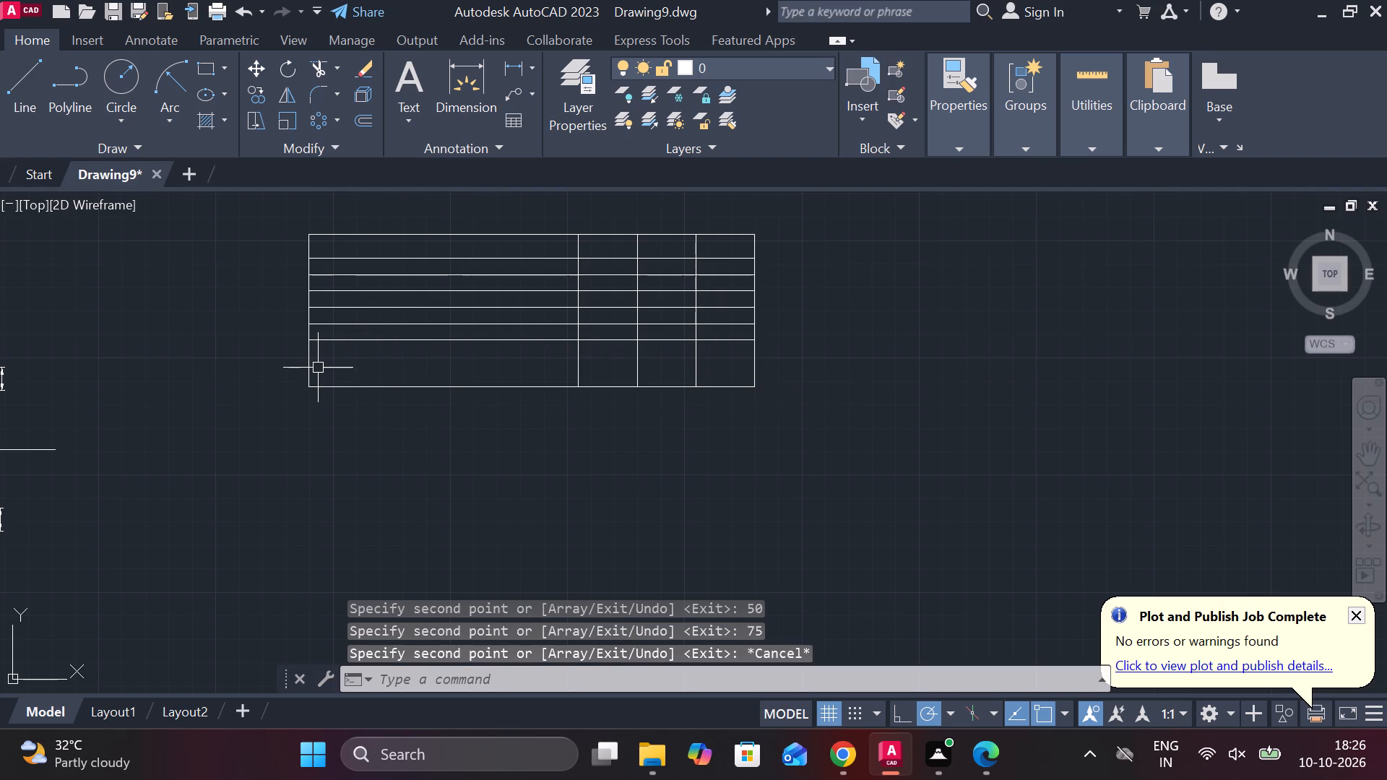
Copy the table's left vertical edge to the right at a distance of 25.
left_click(310, 370)
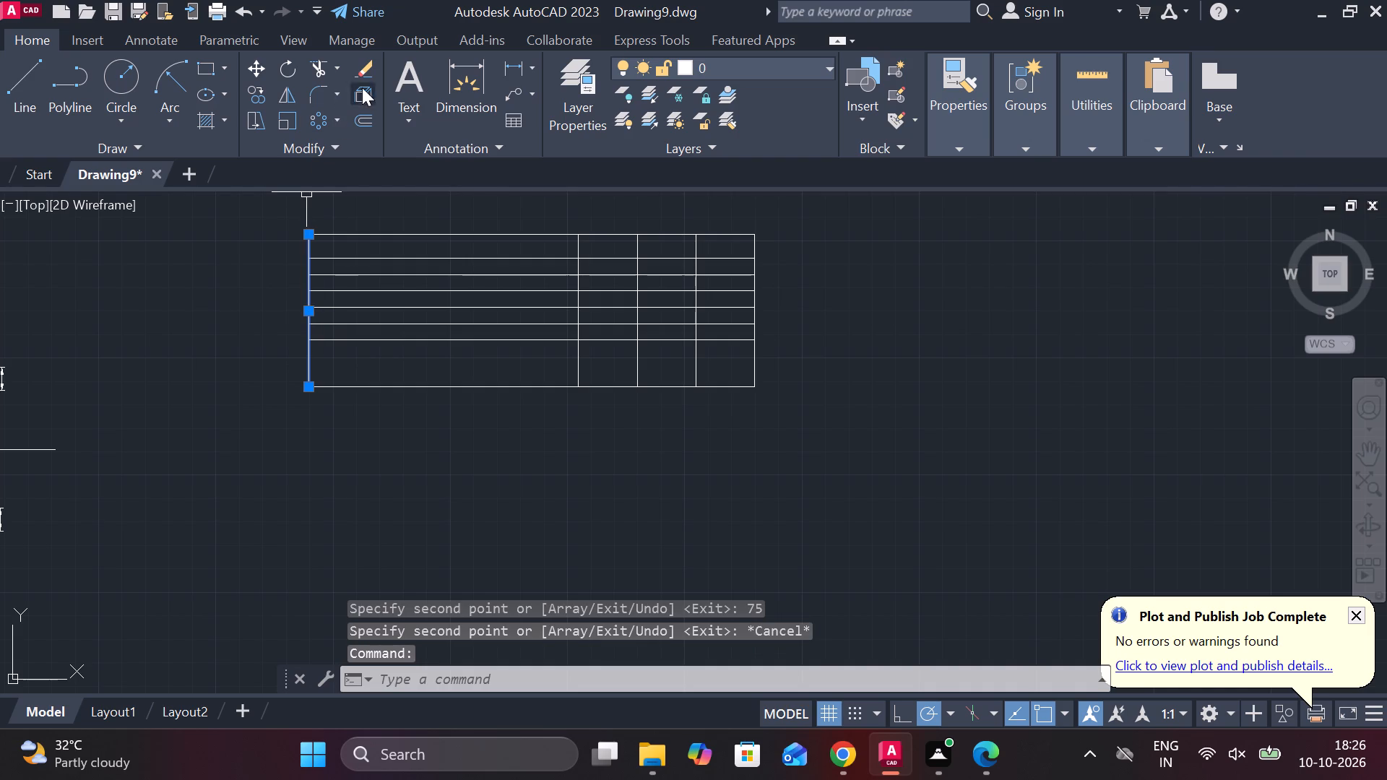
left_click(247, 92)
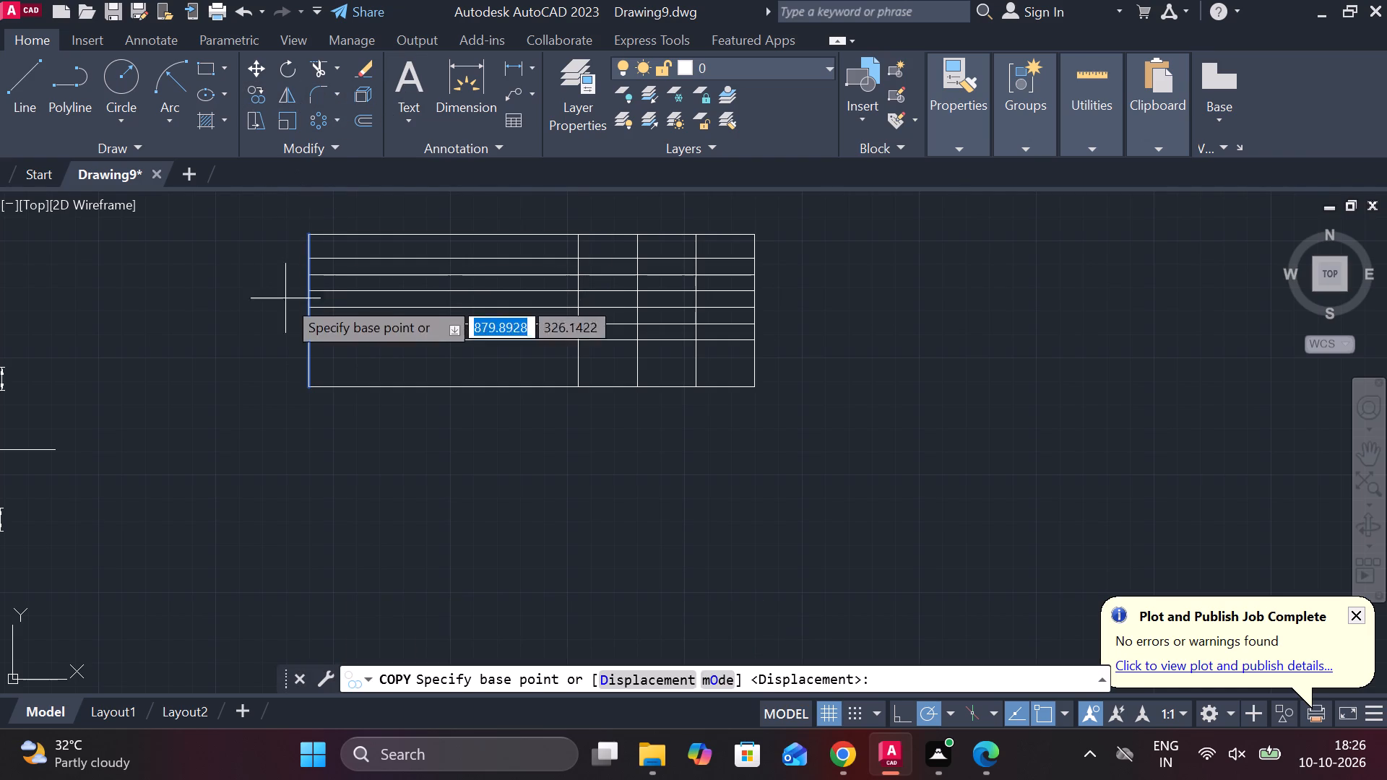
left_click(304, 362)
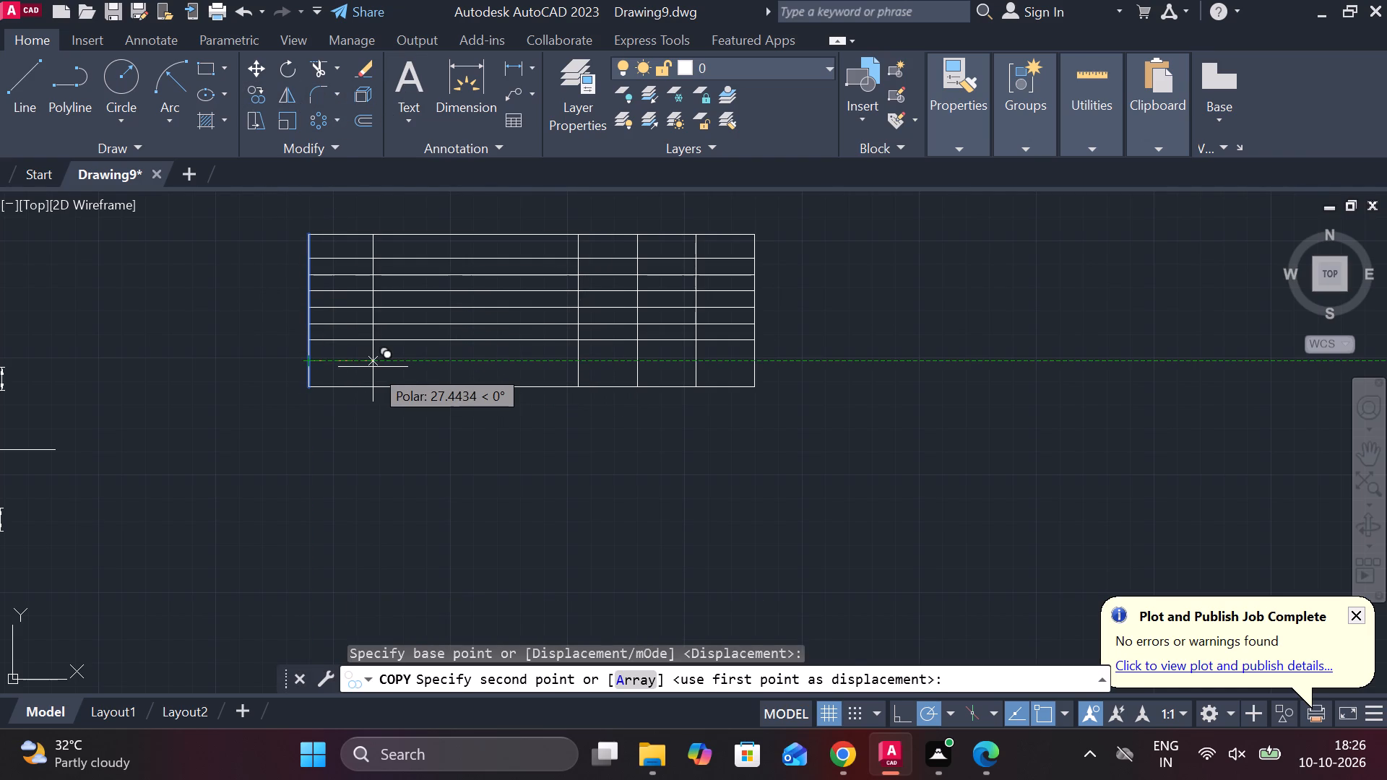
type("25")
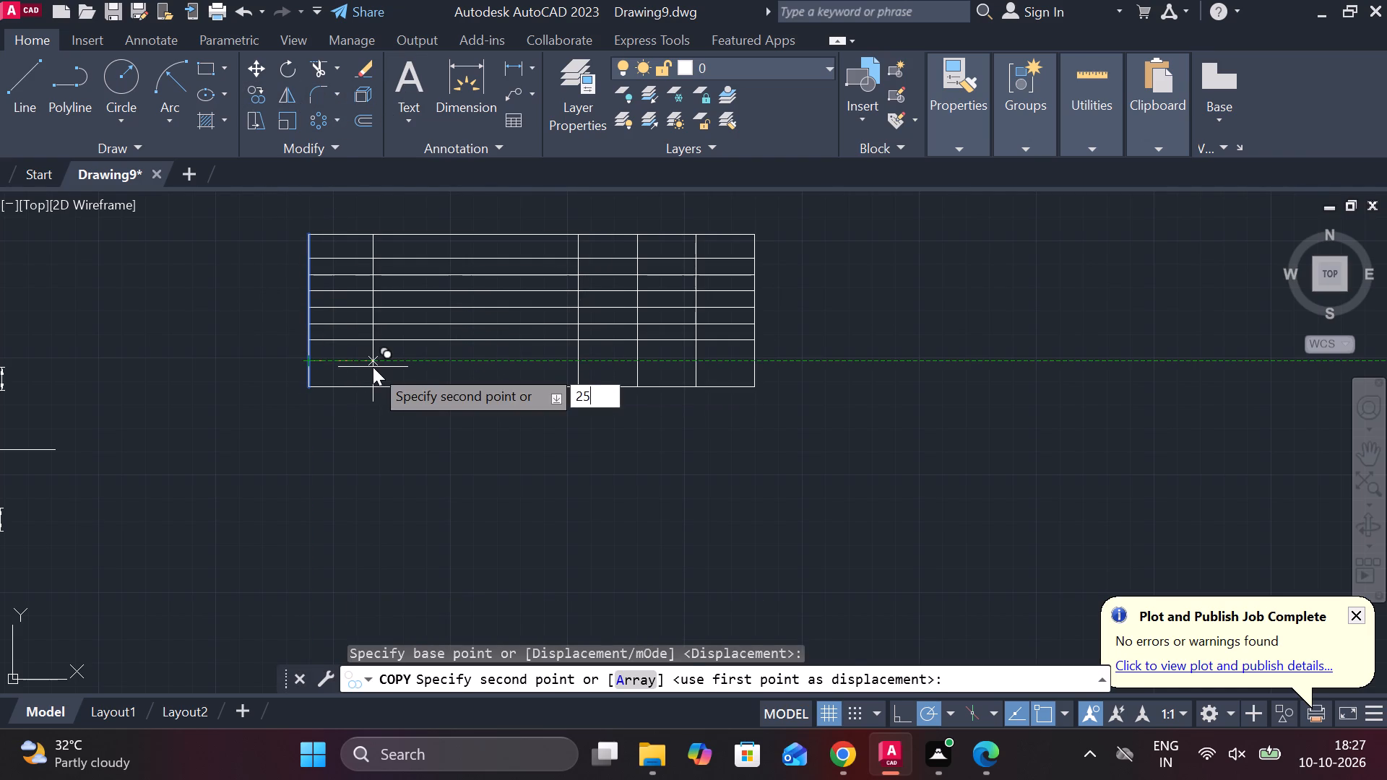
key("Return")
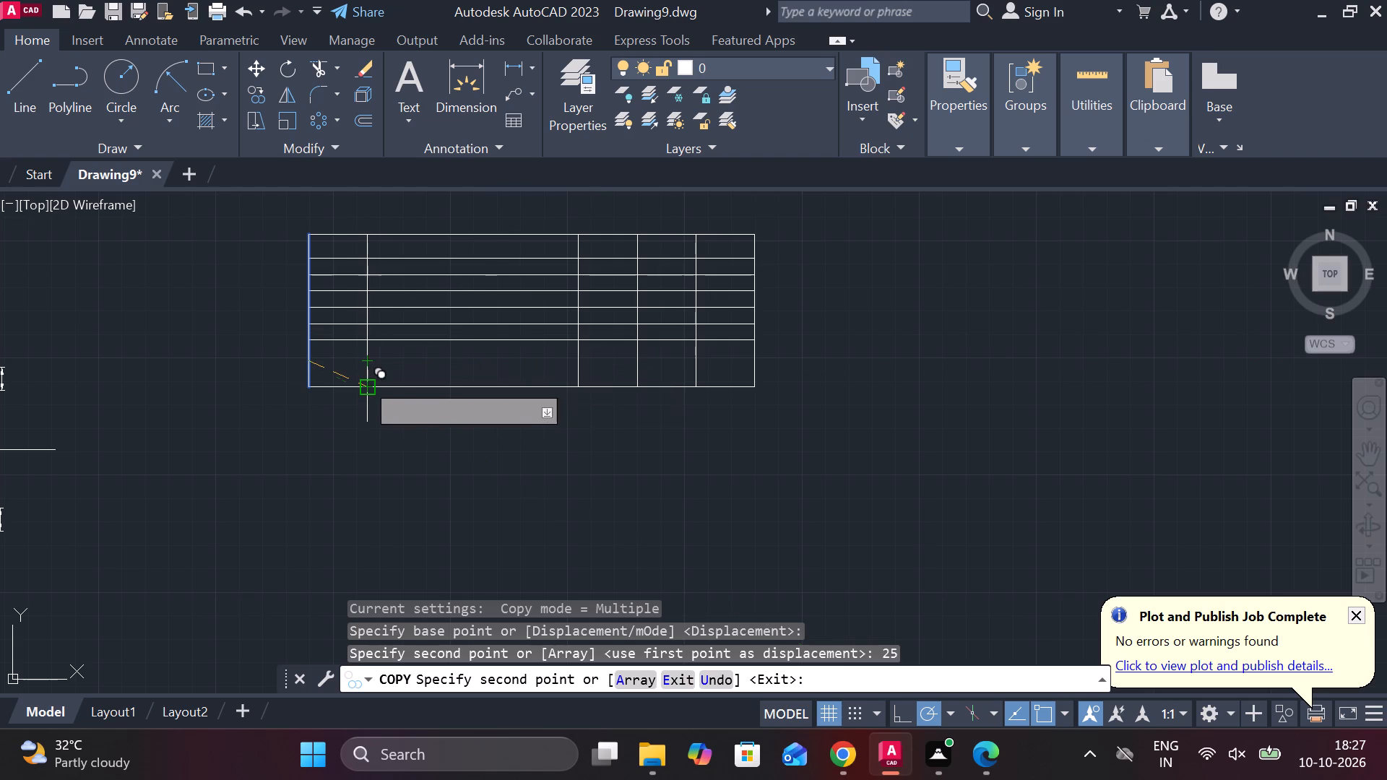
key("Escape")
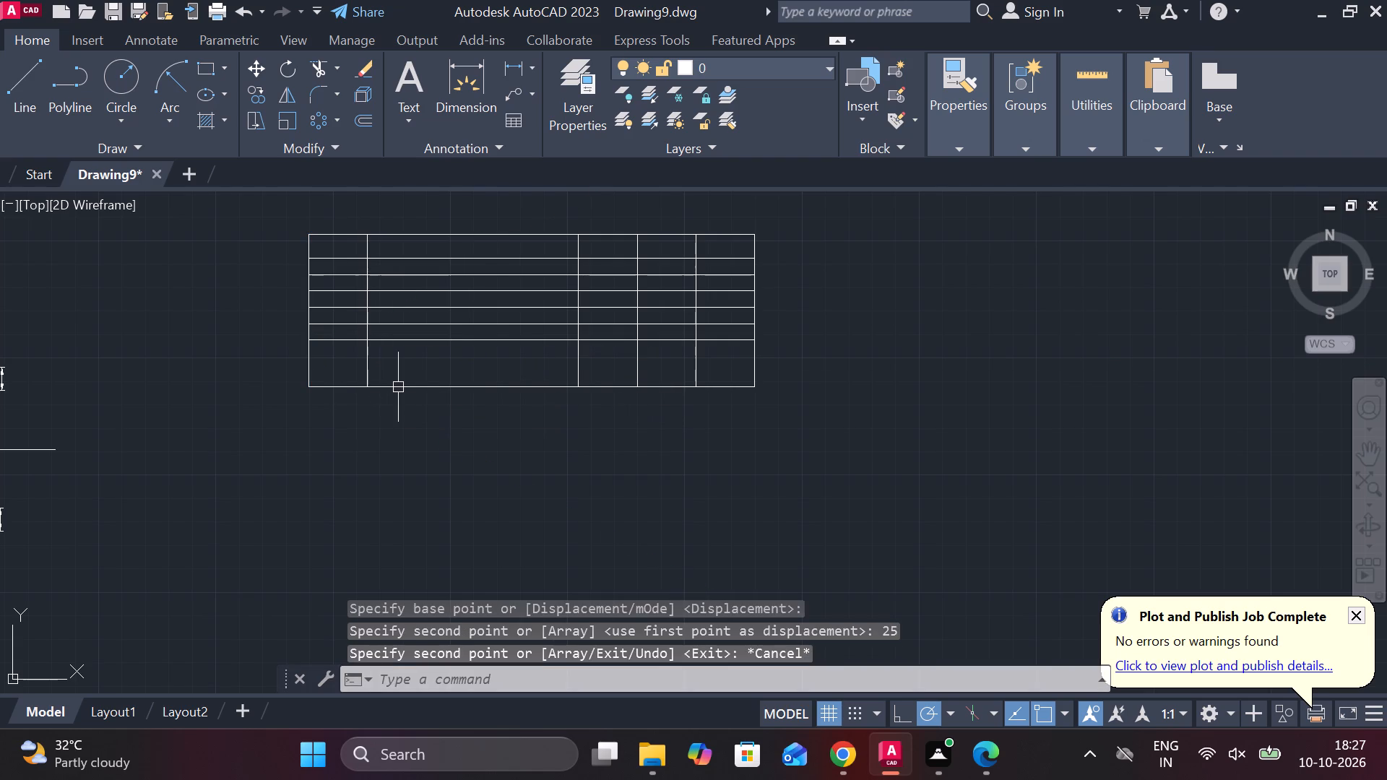
Copy the table's bottom line upward at a distance of 10.
left_click(399, 387)
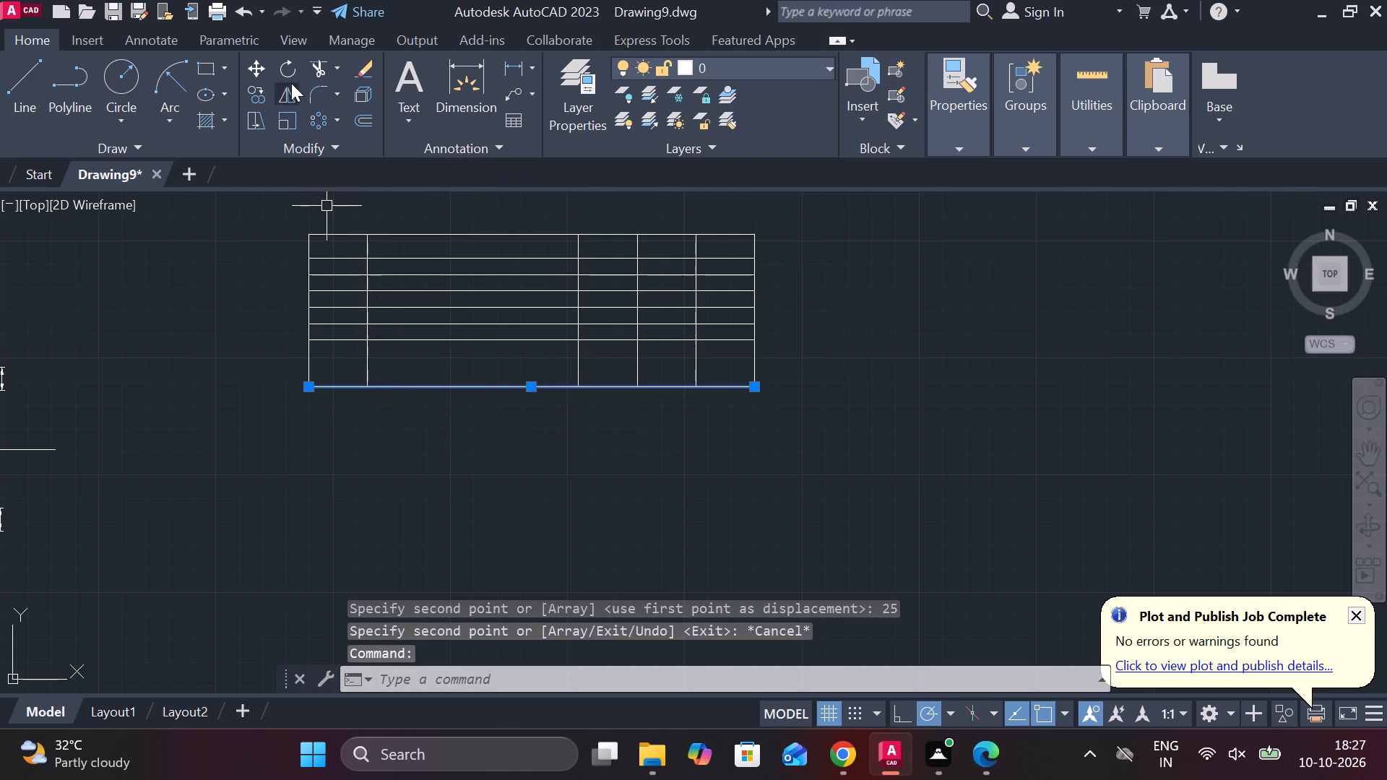
left_click(260, 89)
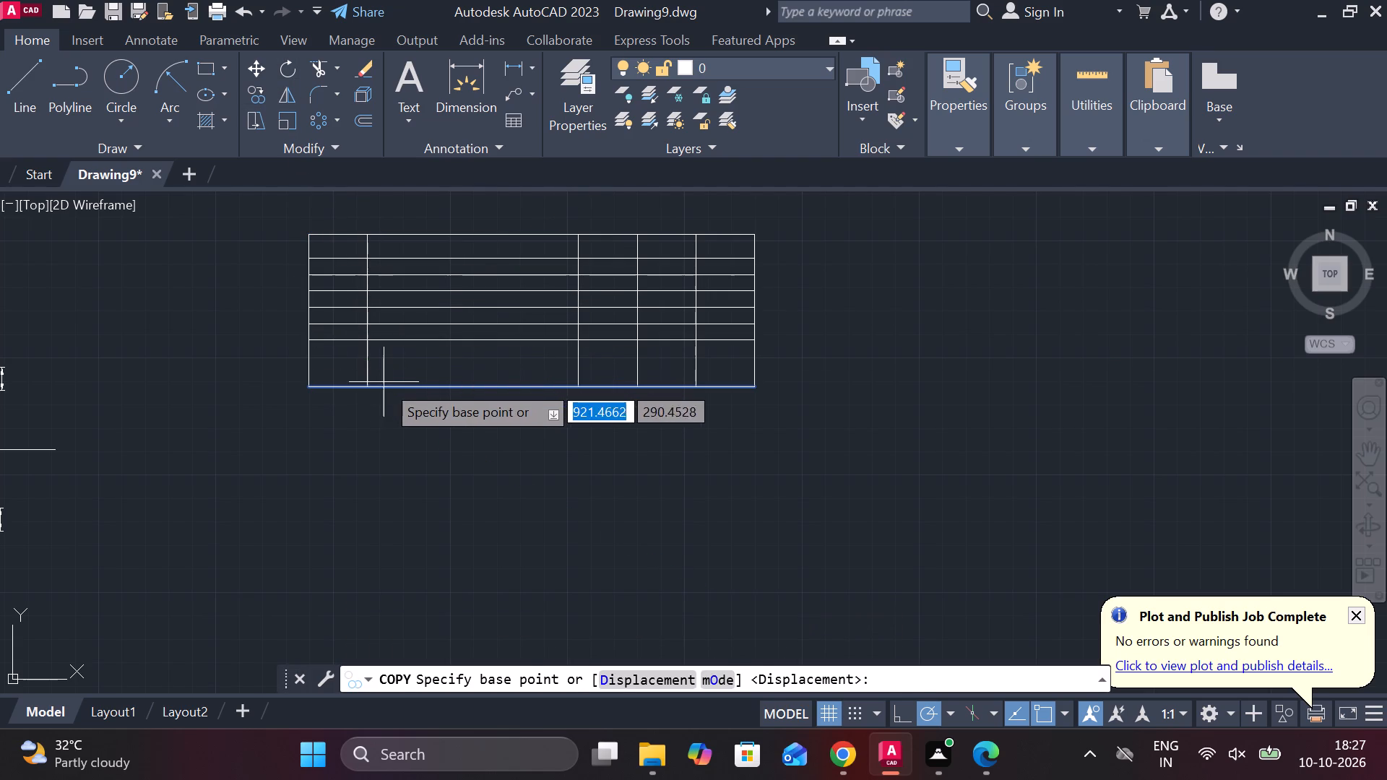
left_click(384, 383)
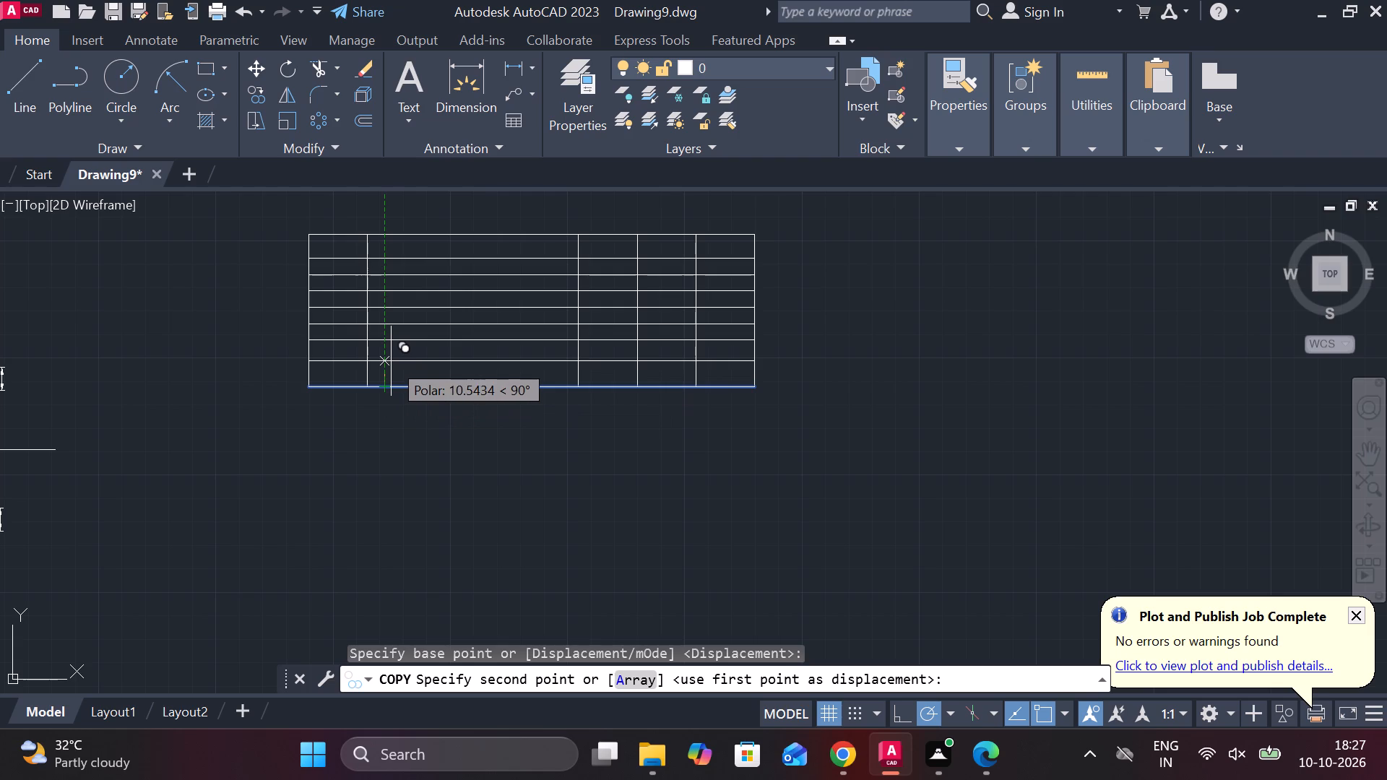
type("10")
key("Return")
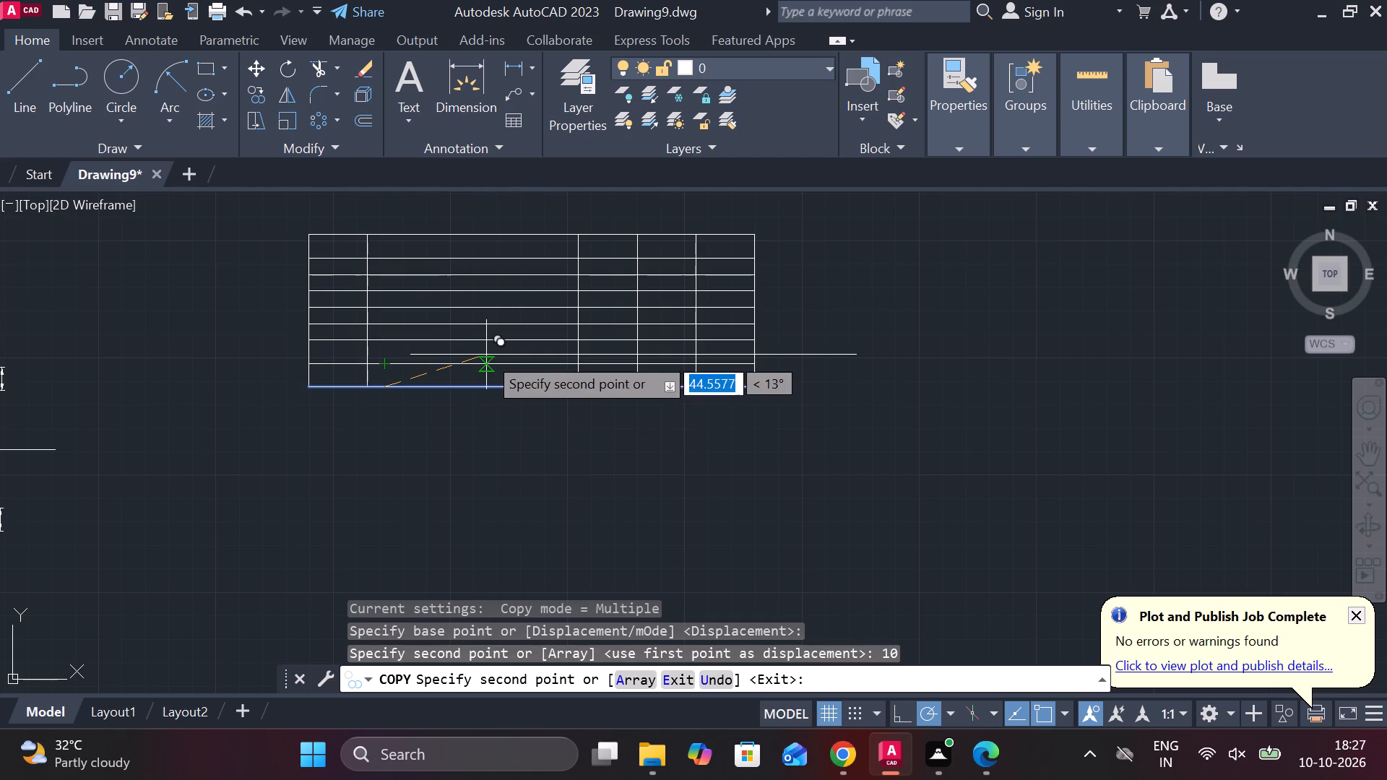
key("Escape")
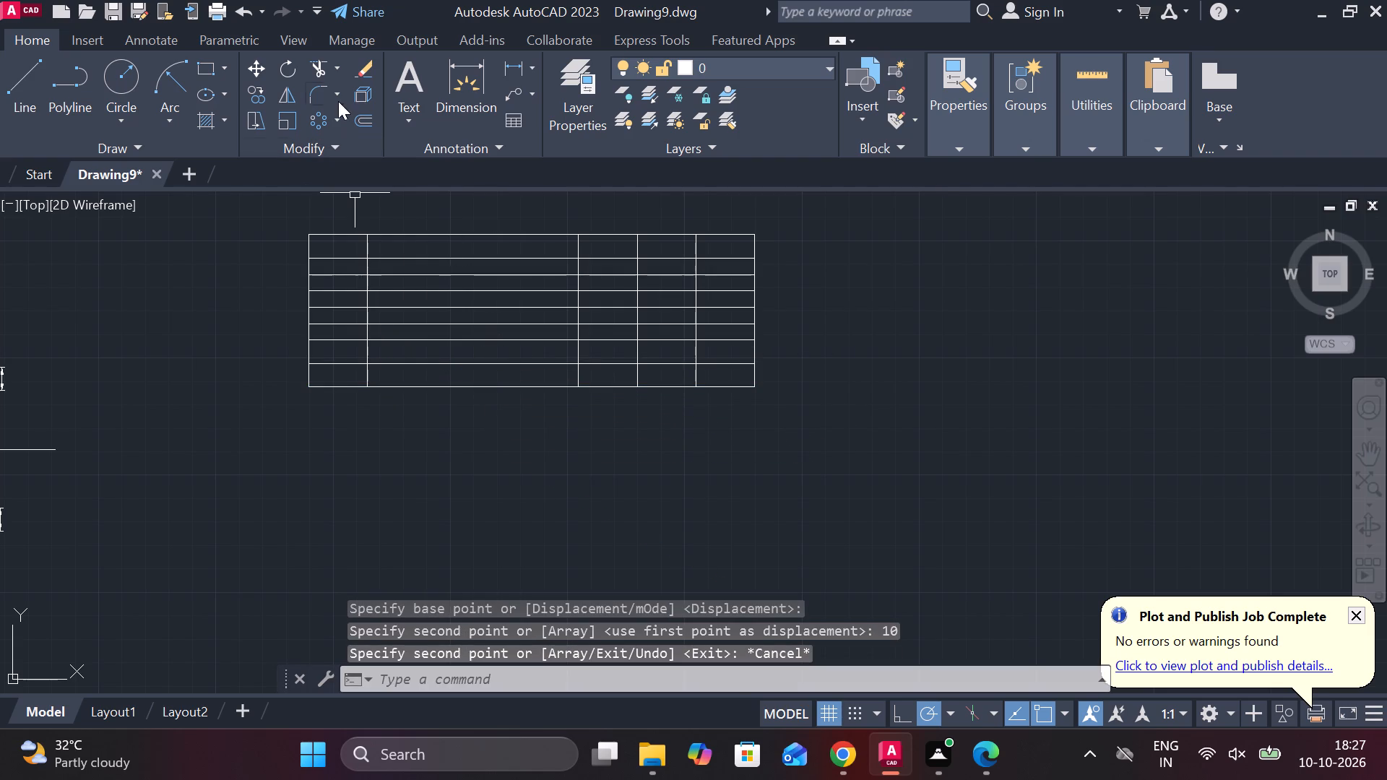
Trim the row lines and the vertical divider out of the table's upper-left block to leave one large open cell.
left_click(319, 62)
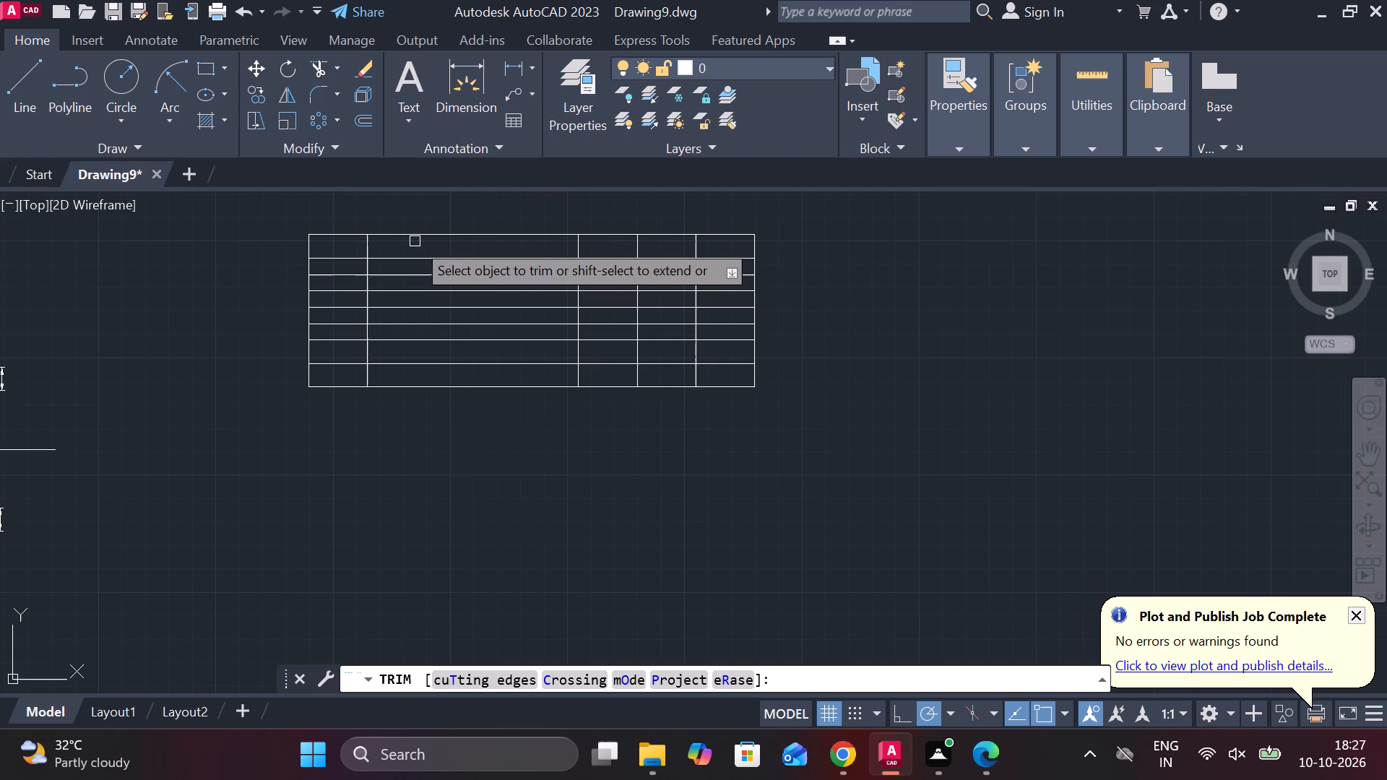
left_click_drag(415, 245, 444, 317)
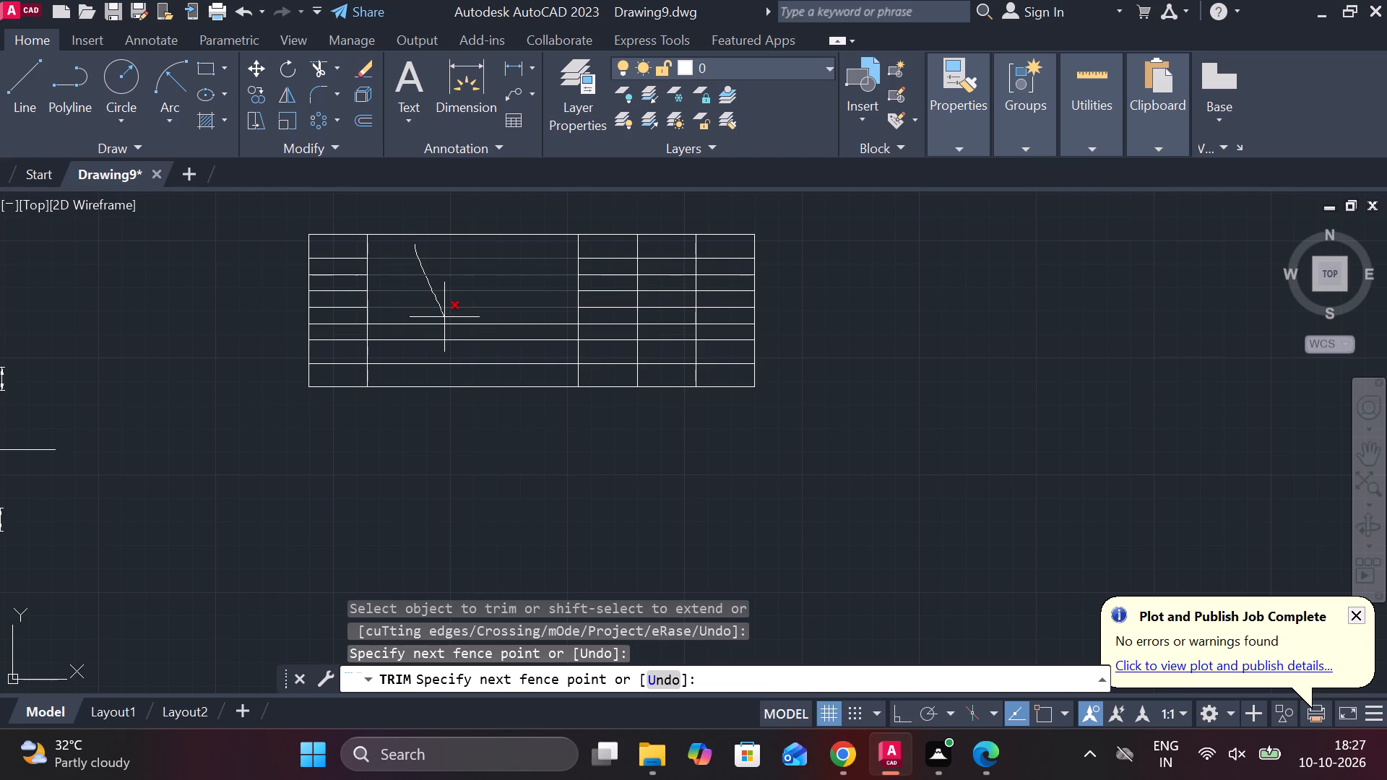
left_click_drag(444, 317, 446, 329)
left_click_drag(446, 329, 347, 319)
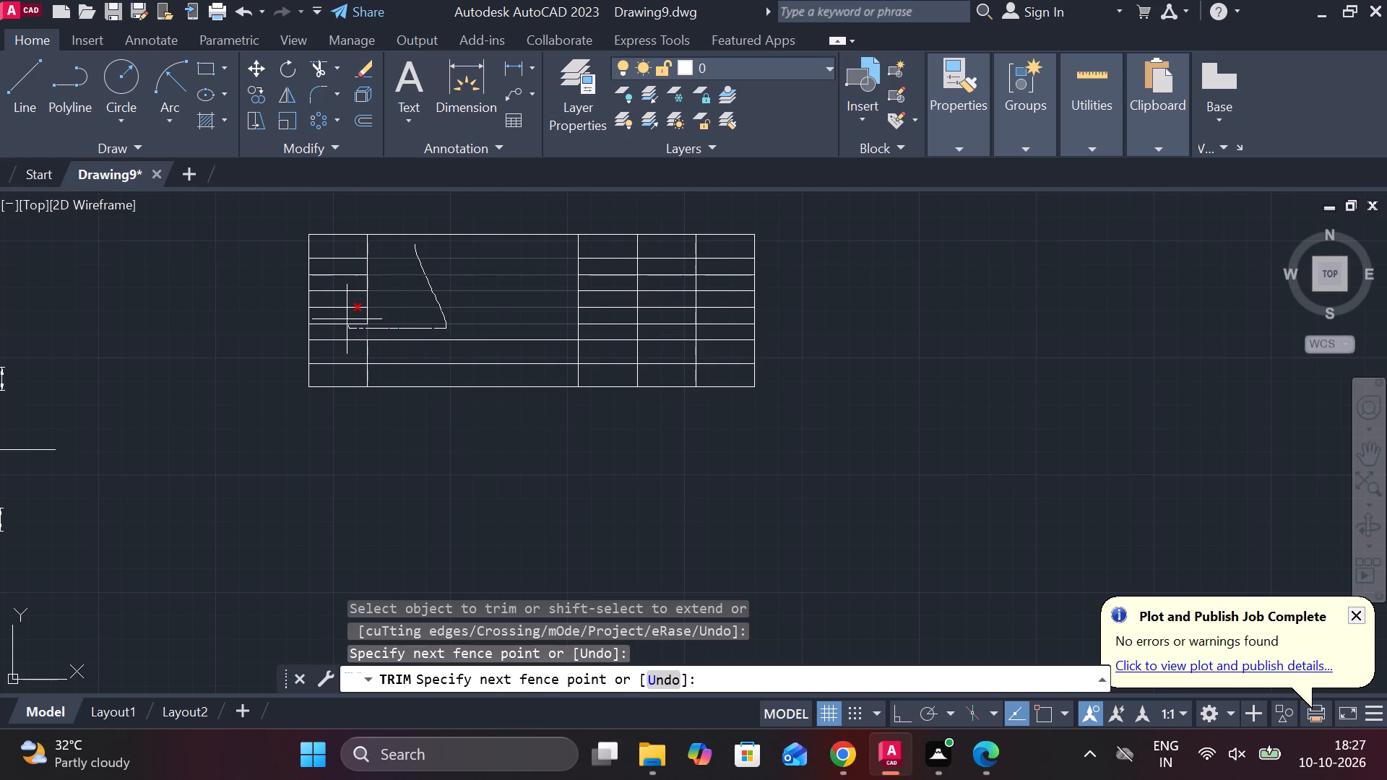
left_click_drag(347, 319, 350, 235)
left_click_drag(350, 235, 369, 246)
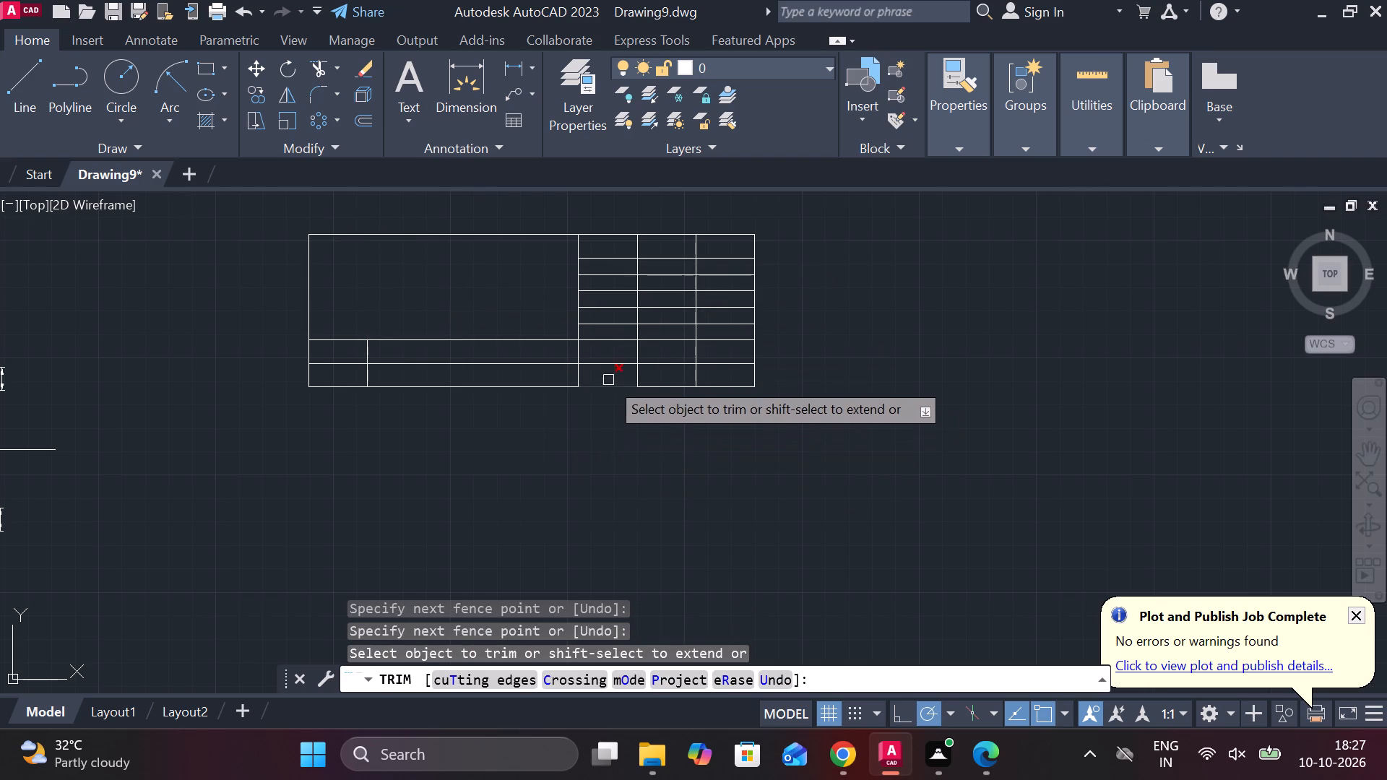
Trim the lowest inner row line where it crosses the first of the three narrow right-hand columns.
left_click_drag(608, 376, 613, 364)
left_click_drag(613, 364, 725, 361)
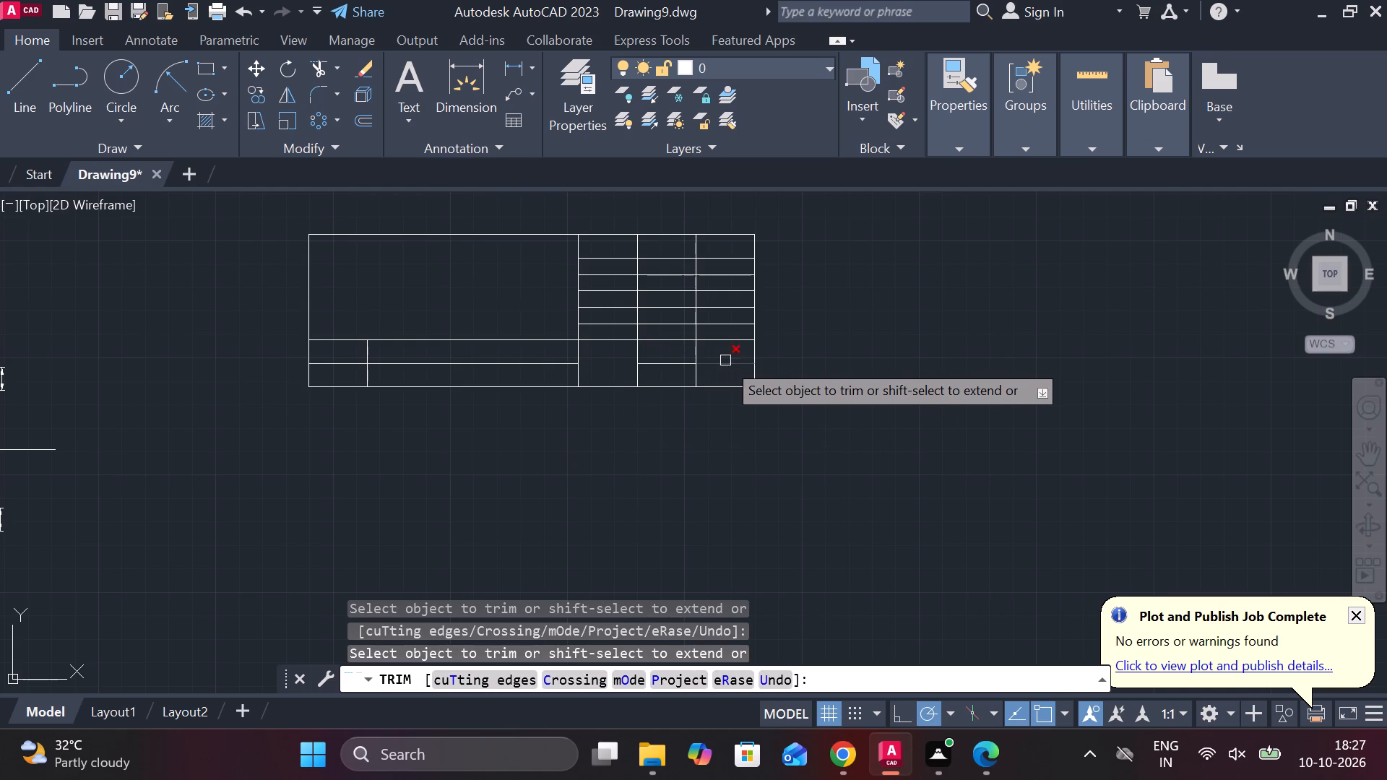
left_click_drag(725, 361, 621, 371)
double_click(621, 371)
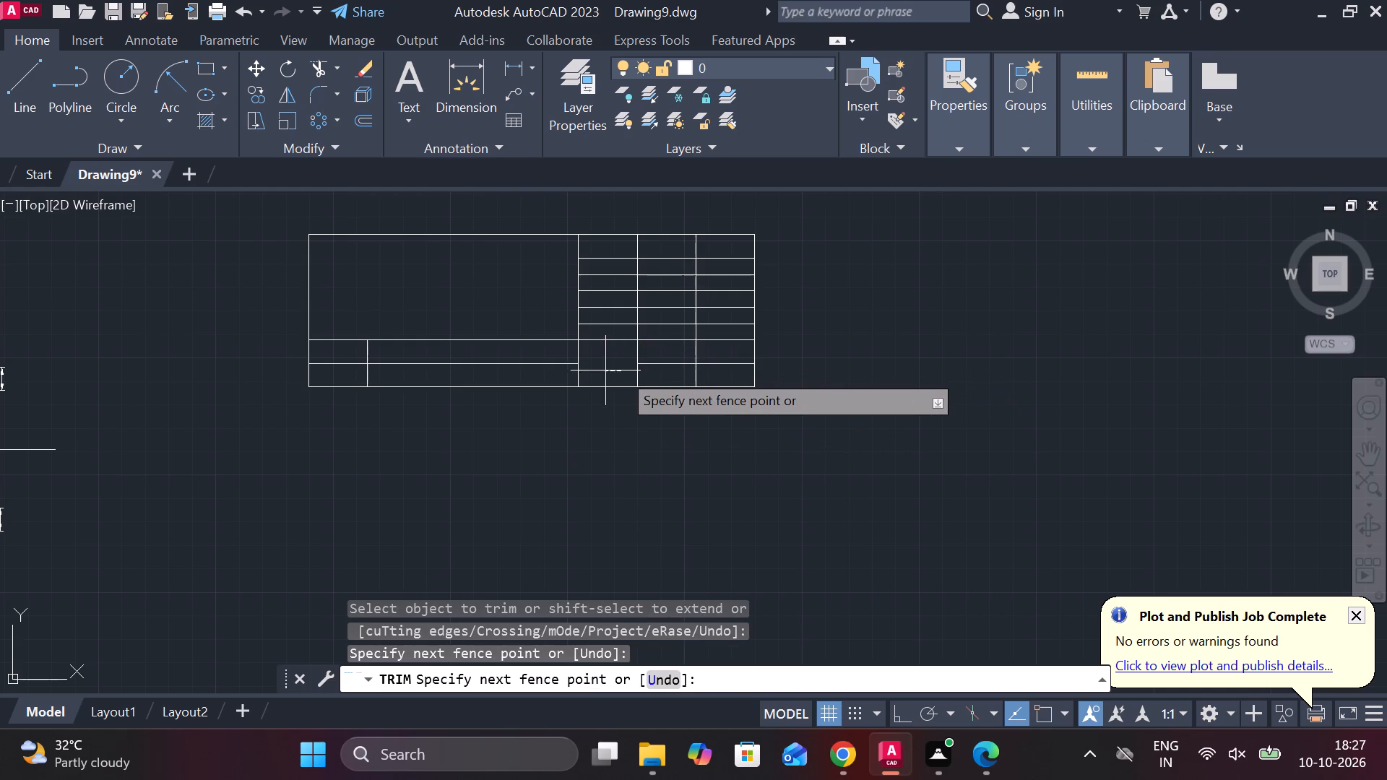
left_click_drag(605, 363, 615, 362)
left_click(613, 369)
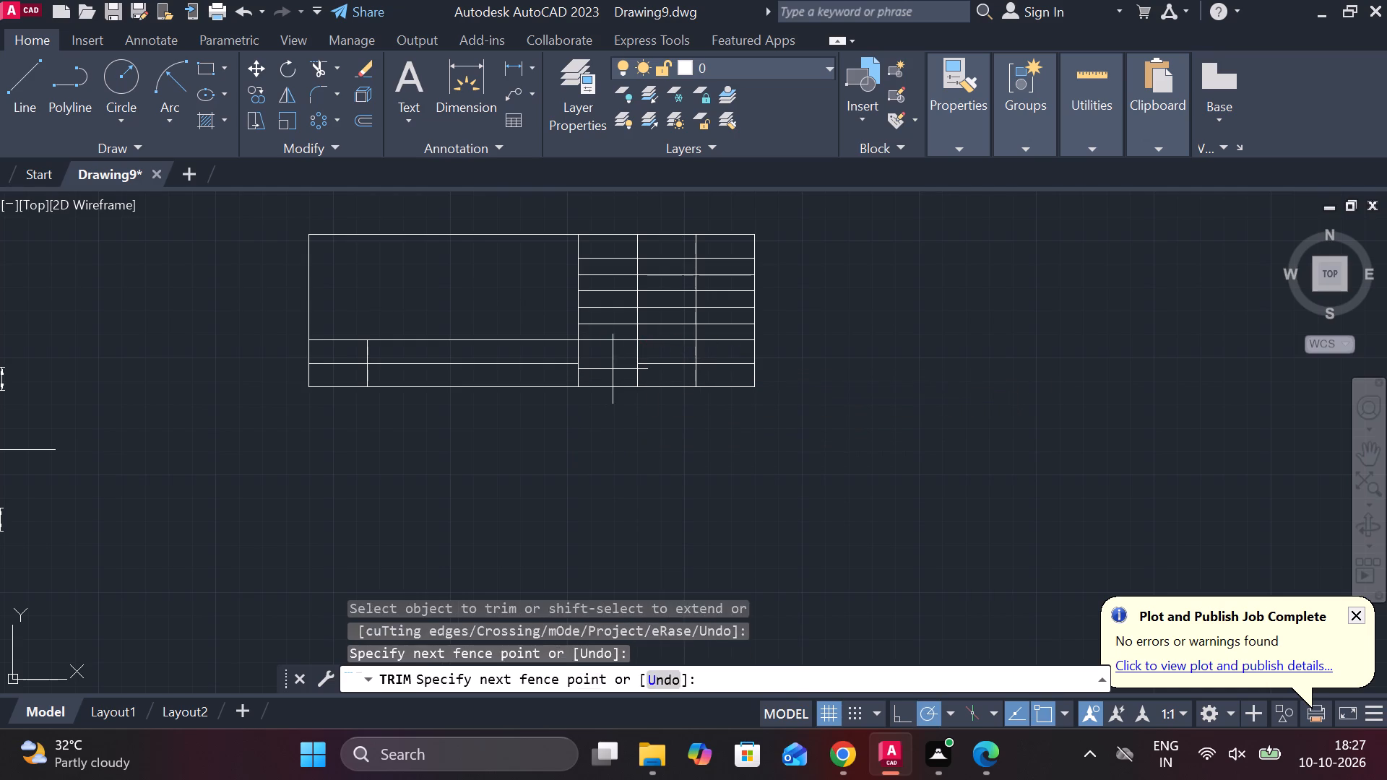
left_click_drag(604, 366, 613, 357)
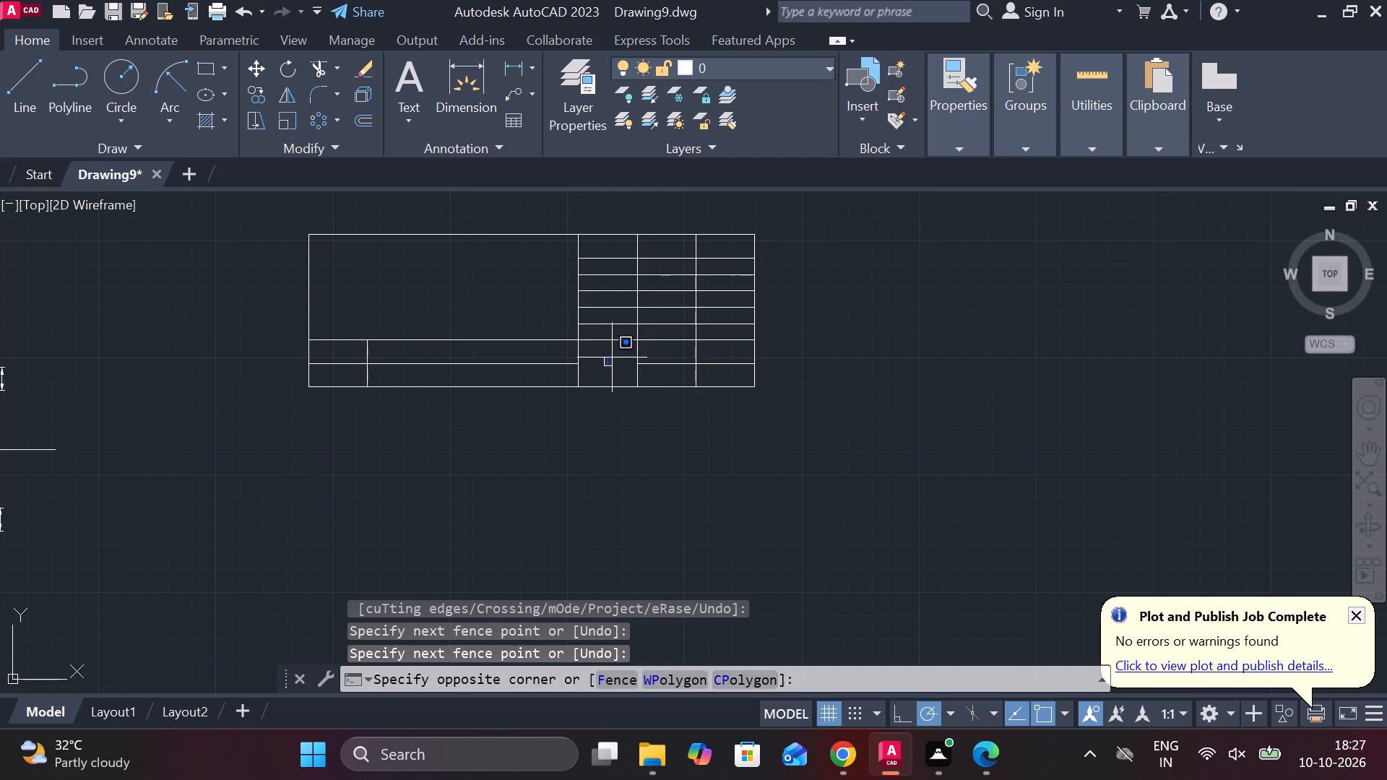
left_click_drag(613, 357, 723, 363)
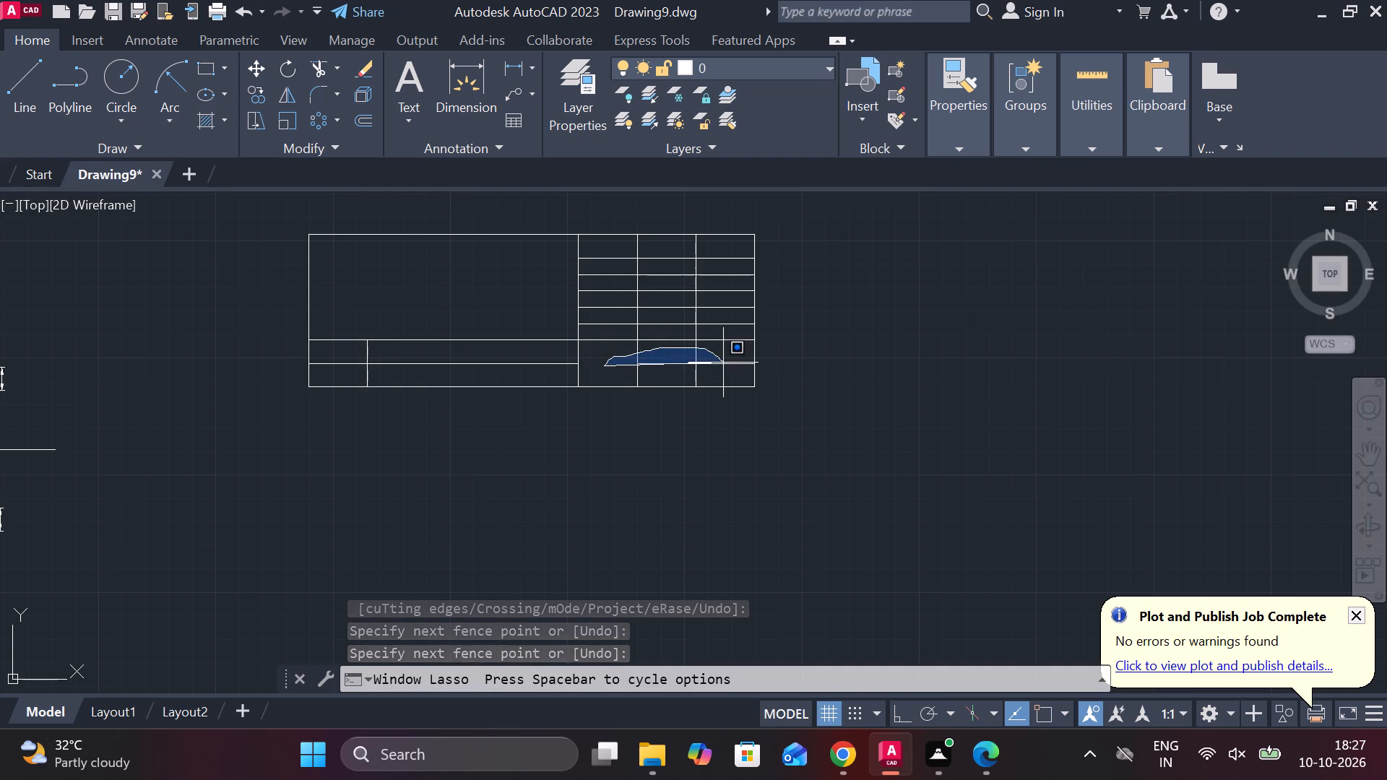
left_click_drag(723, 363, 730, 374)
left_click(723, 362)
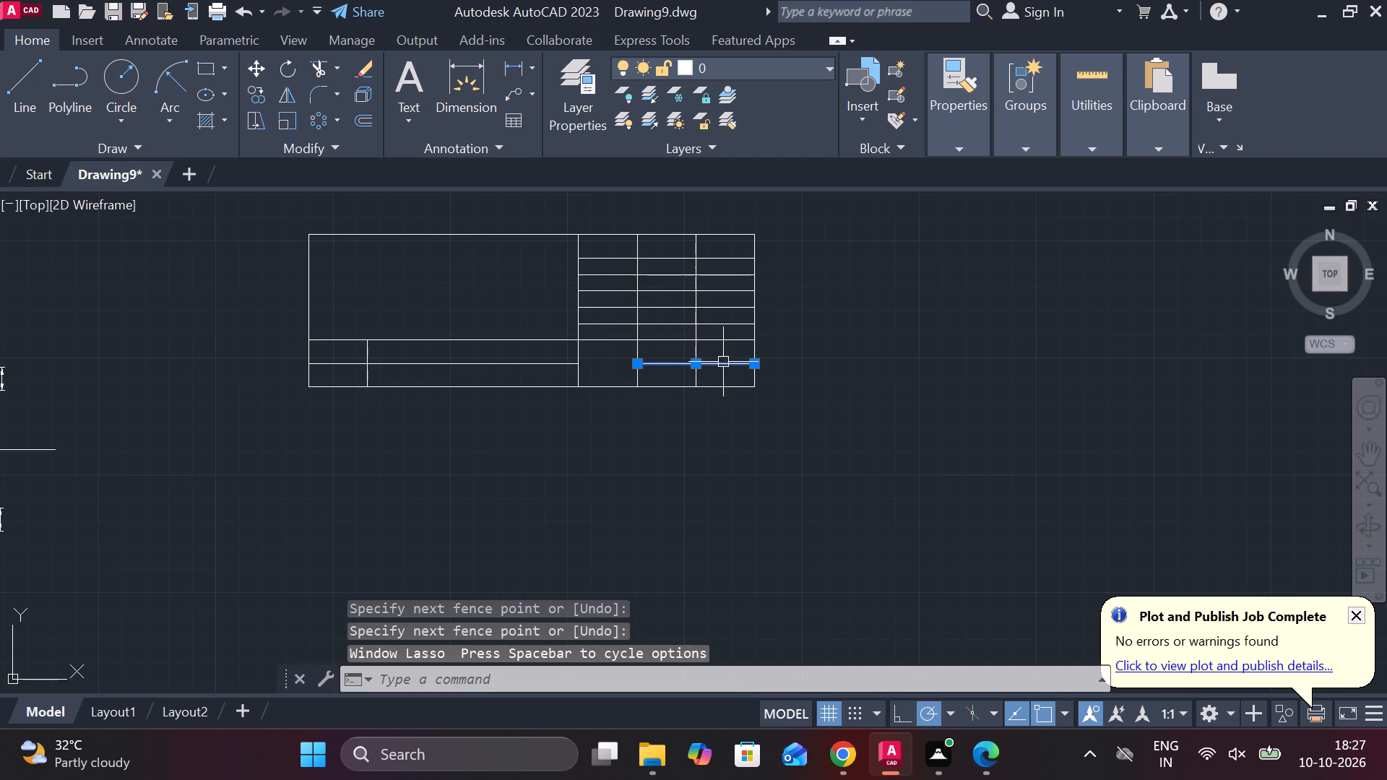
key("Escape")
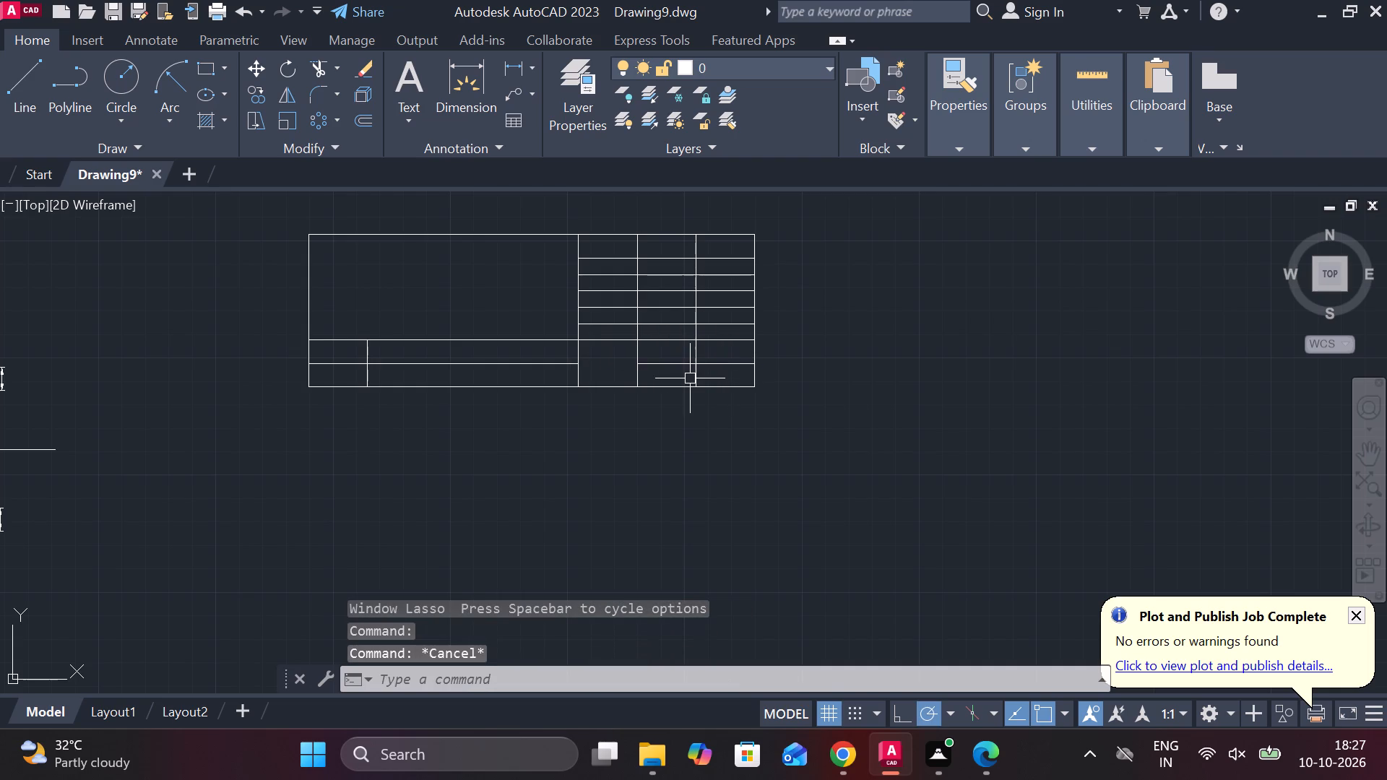
Trim the remaining row line and both vertical dividers inside the table's lower-right block to leave one open cell.
left_click(311, 57)
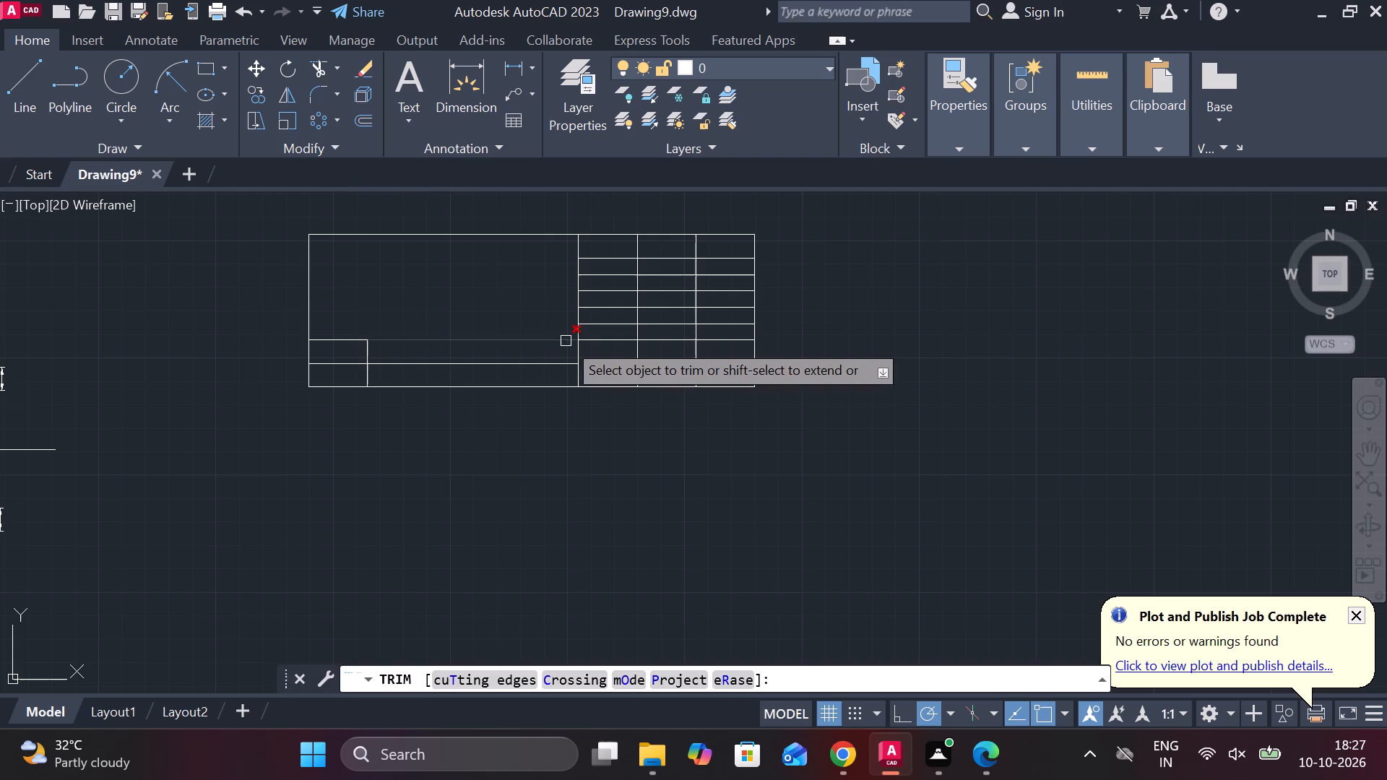
left_click_drag(602, 367, 667, 352)
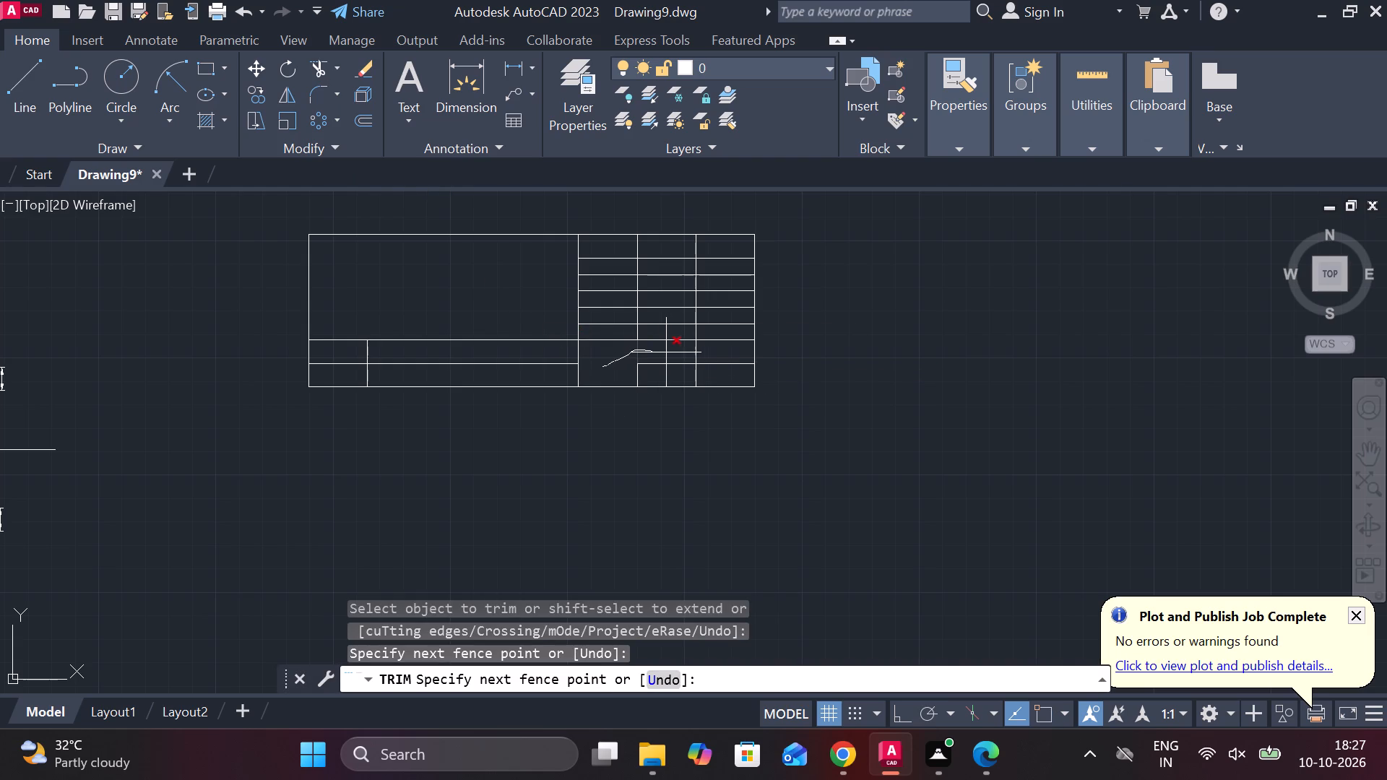
left_click_drag(667, 352, 684, 375)
left_click_drag(684, 375, 655, 352)
left_click_drag(655, 352, 667, 368)
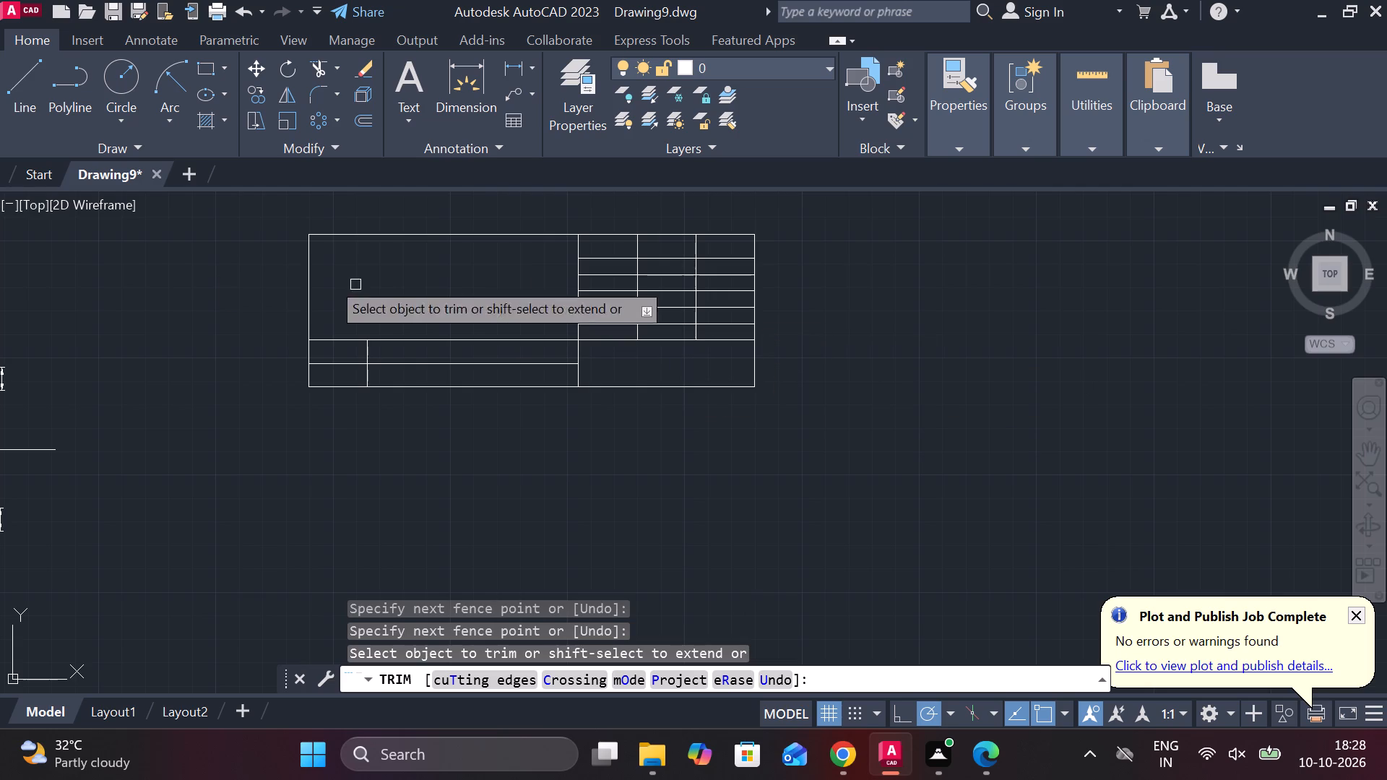
Trim both remaining pieces of the row line in the lower-left block, keeping the short vertical divider.
left_click(345, 366)
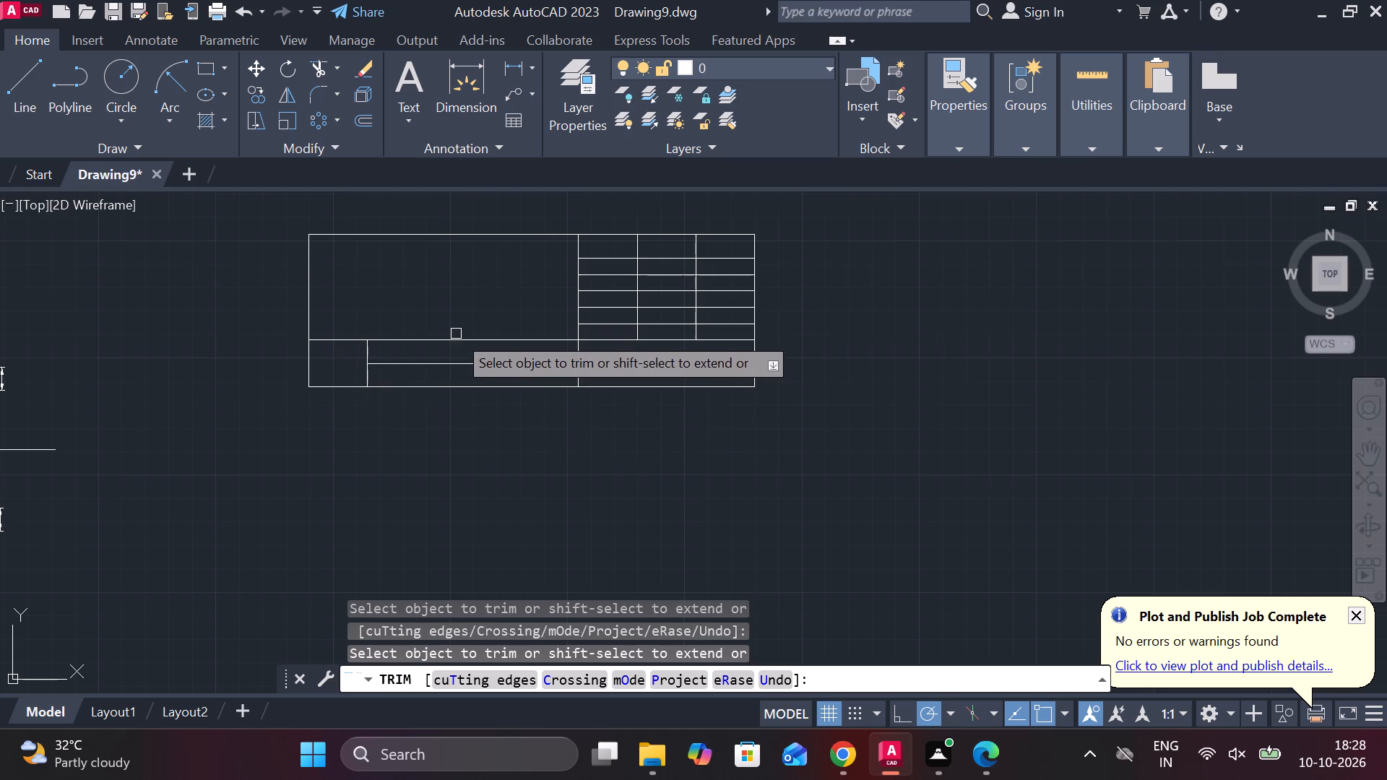
left_click(462, 364)
scroll(641, 263, "up", 3)
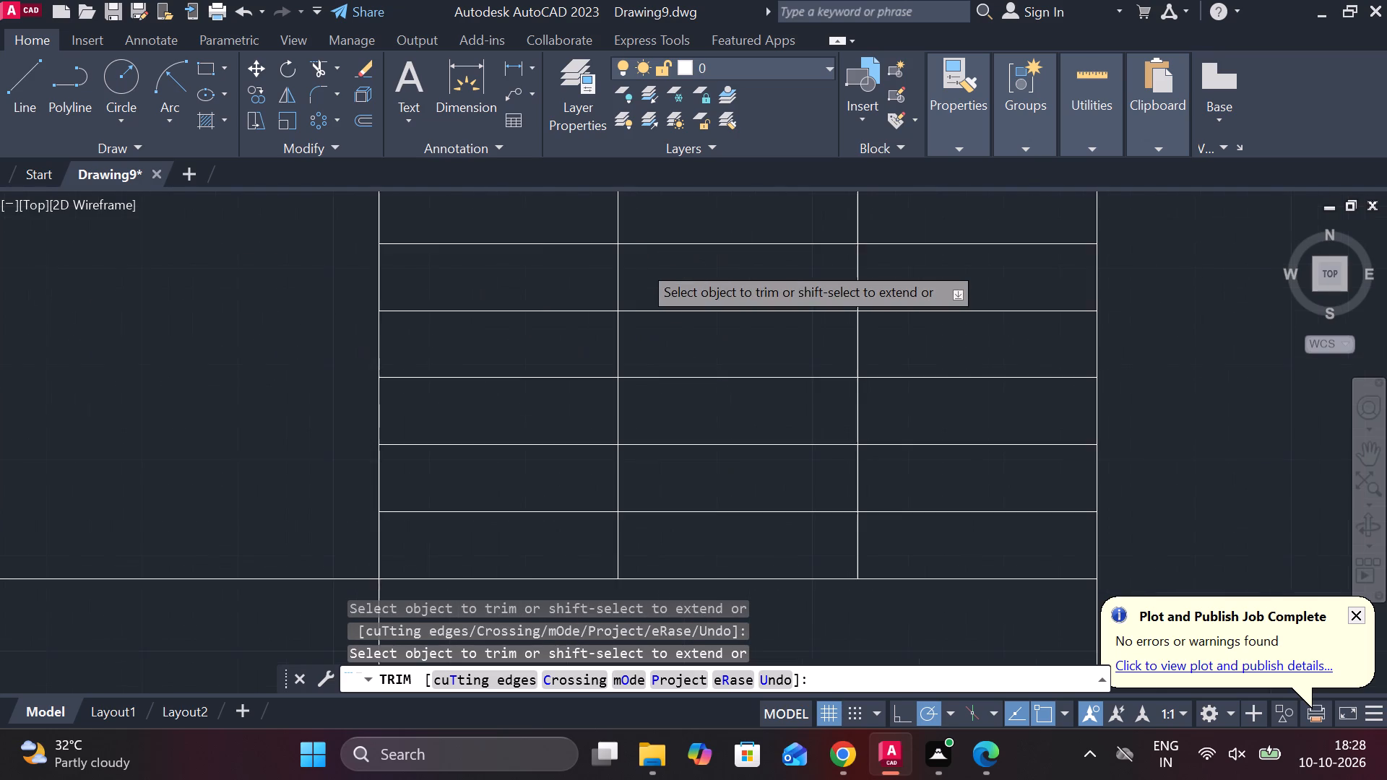
scroll(641, 263, "down", 2)
scroll(808, 563, "down", 2)
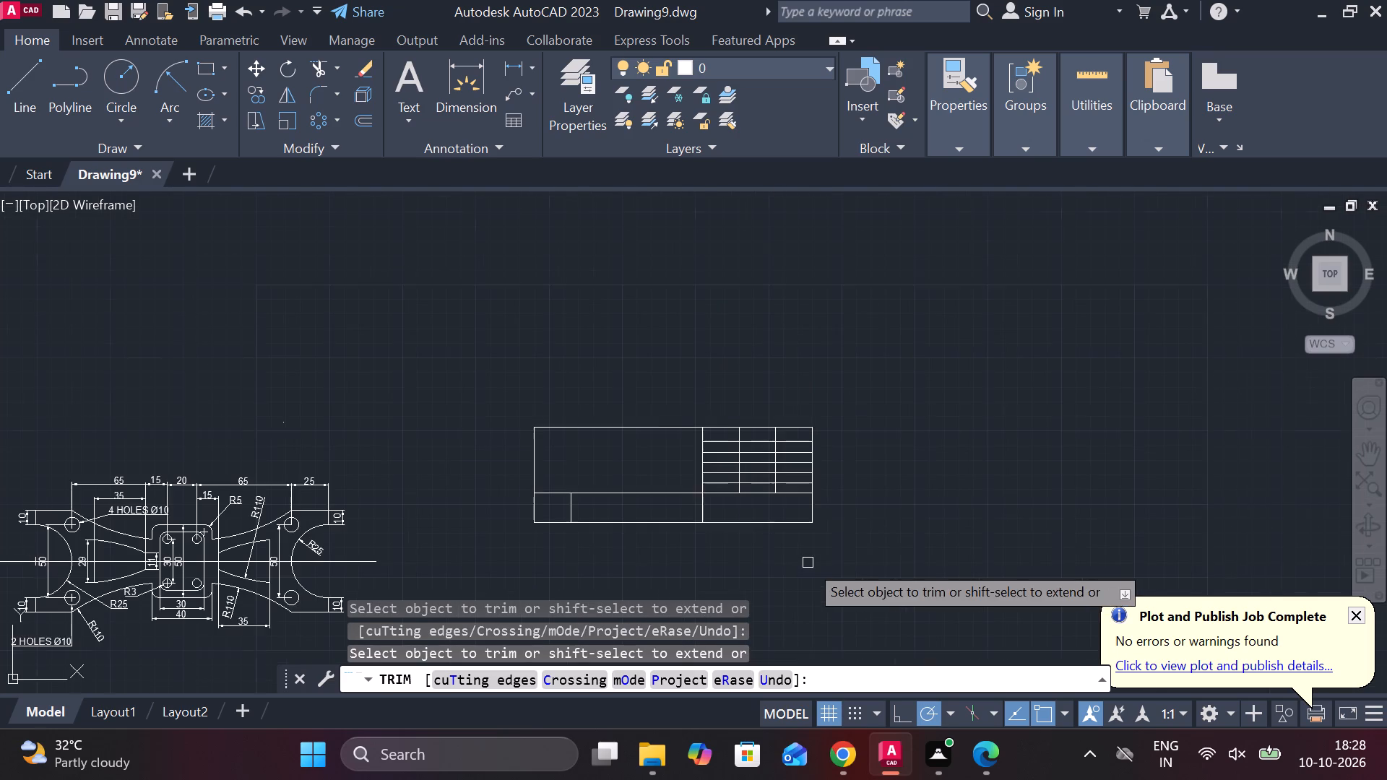
scroll(688, 488, "up", 1)
scroll(875, 347, "down", 1)
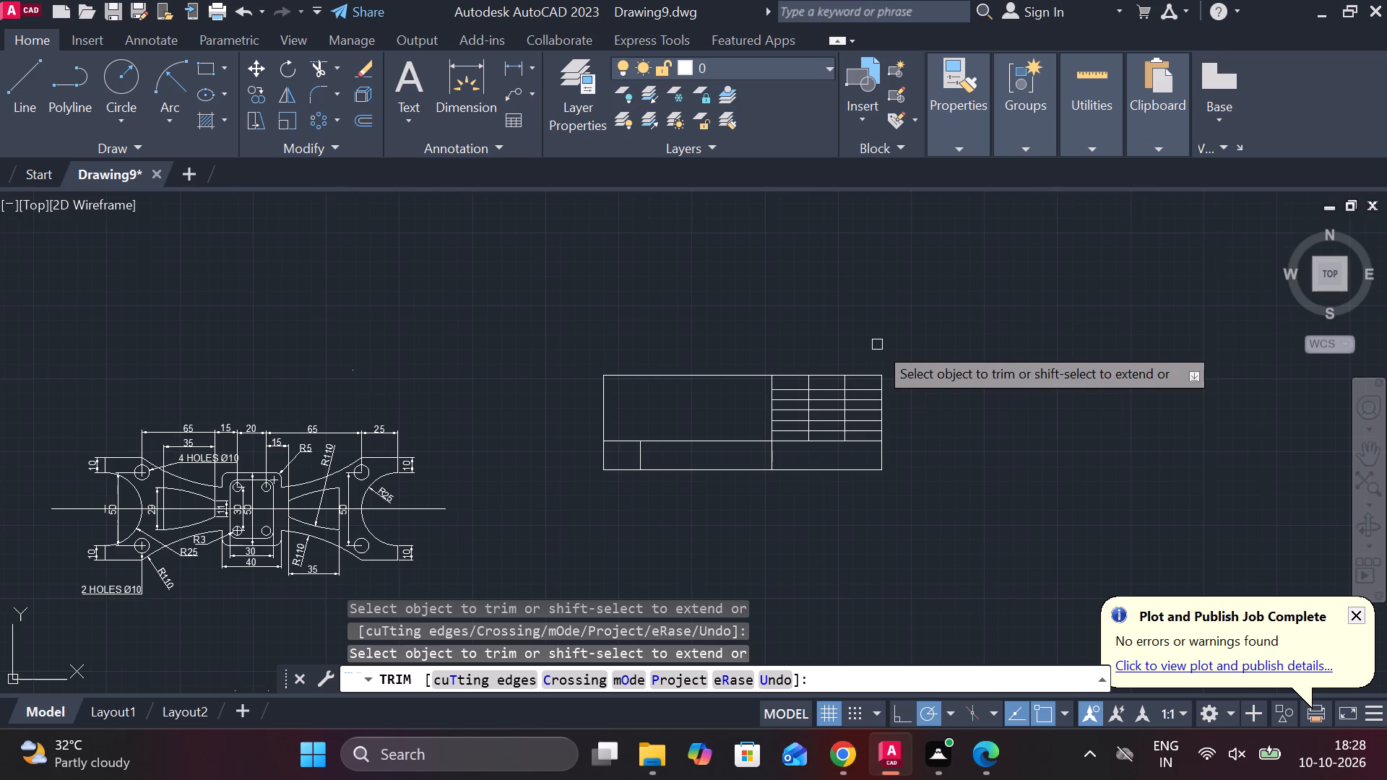
scroll(731, 449, "up", 2)
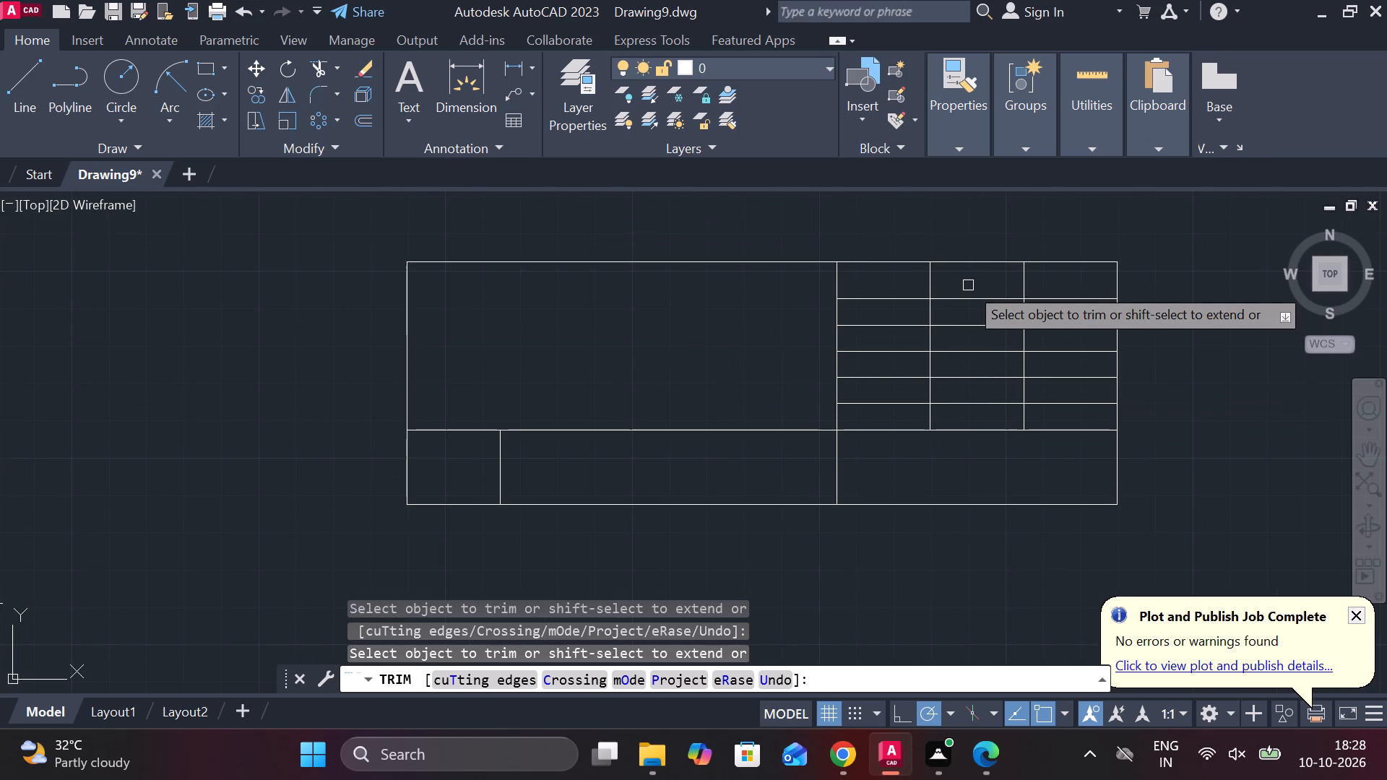
key("Escape")
Add the centre-aligned multiline text "DESIGNED" in the top cell of the first narrow column of the title block.
type("MT")
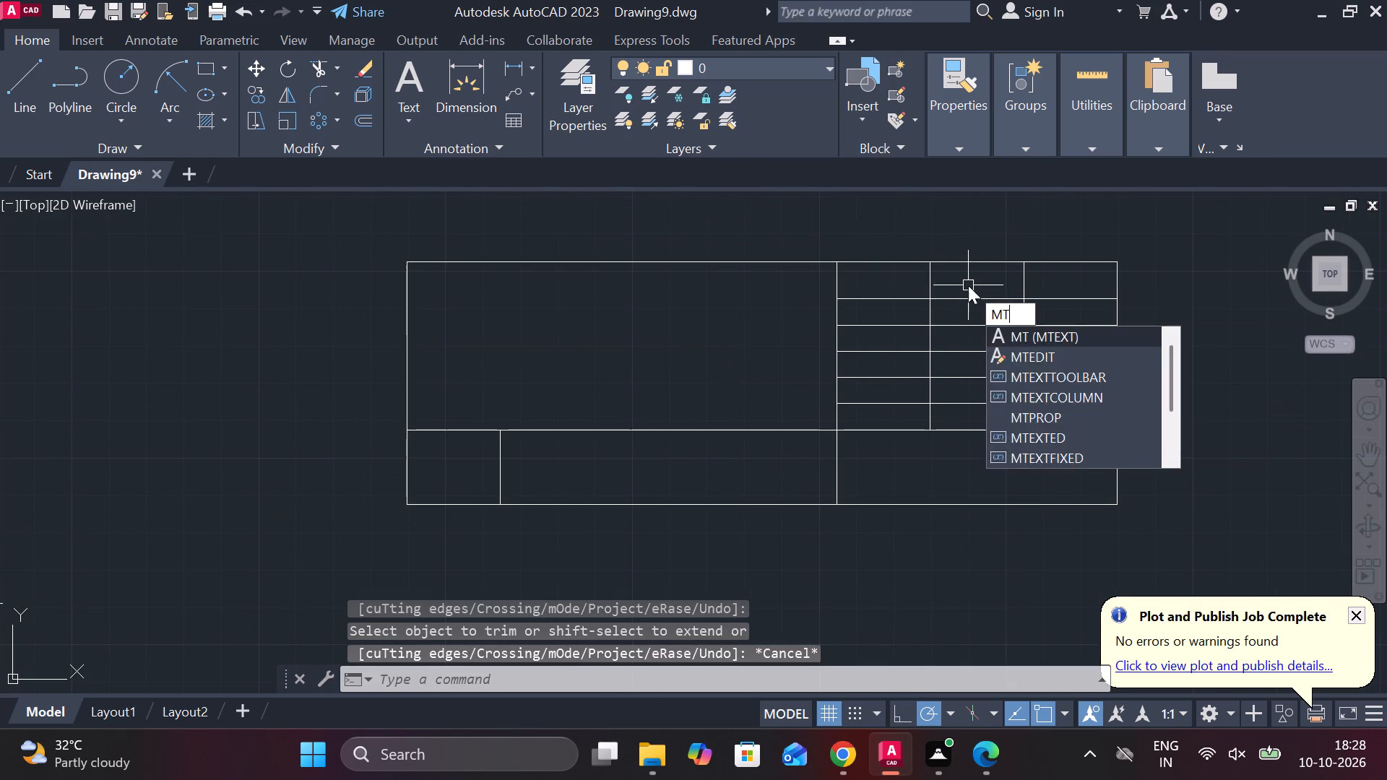
key("Return")
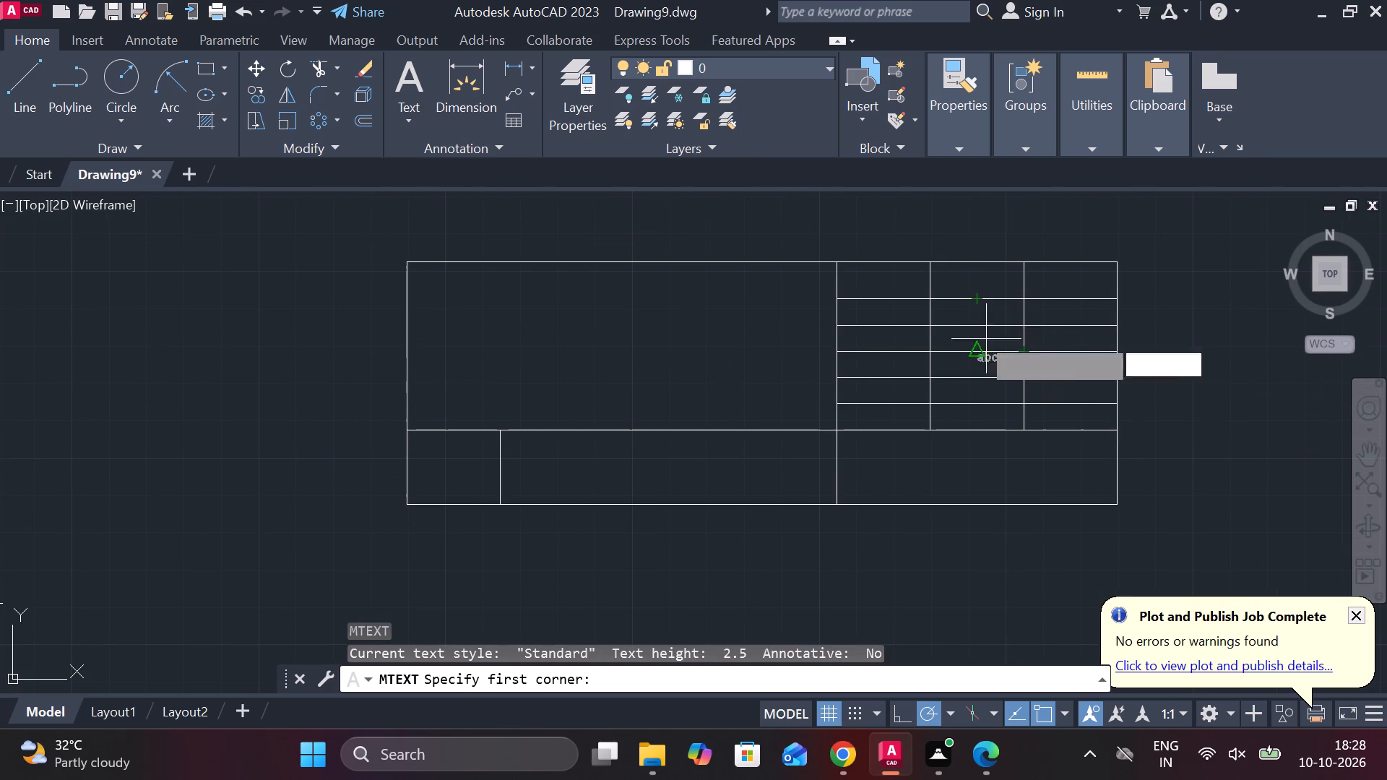
left_click(854, 279)
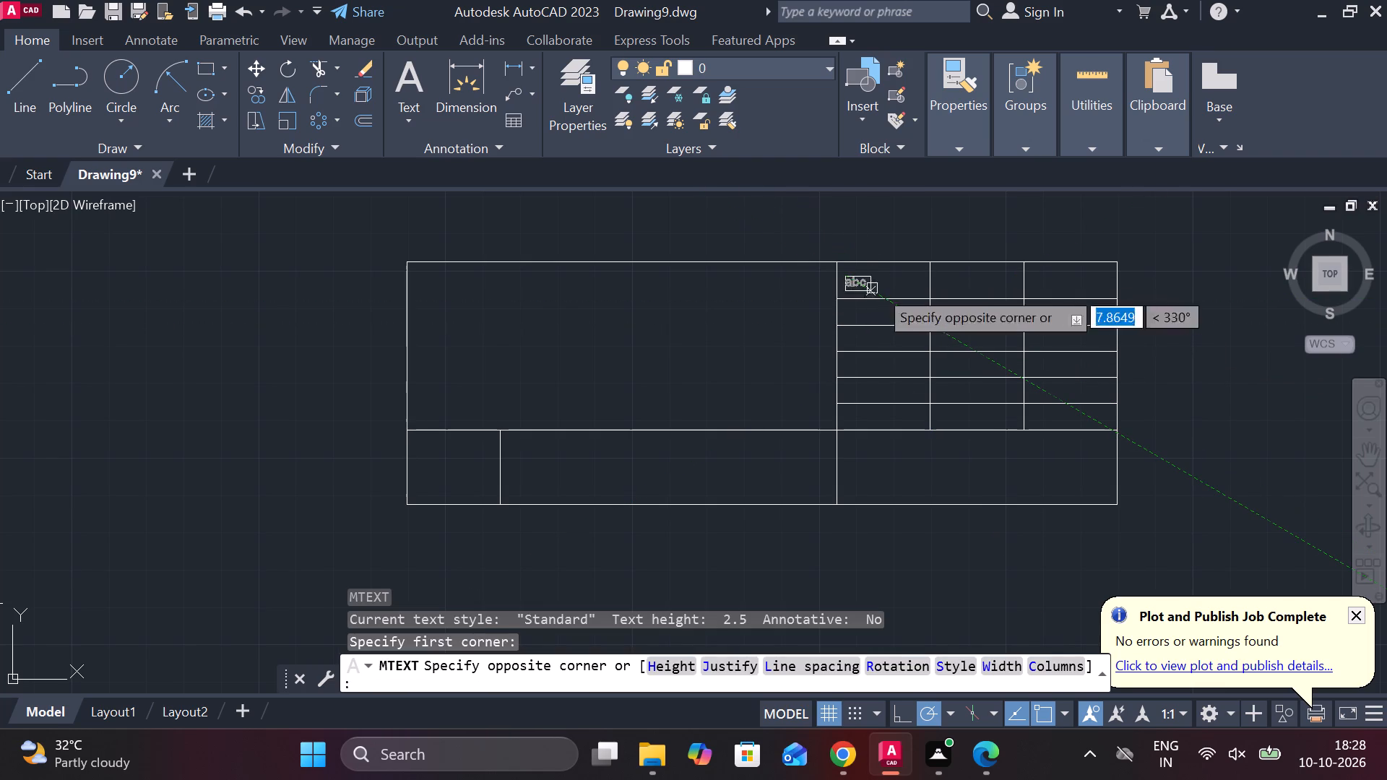
left_click(909, 287)
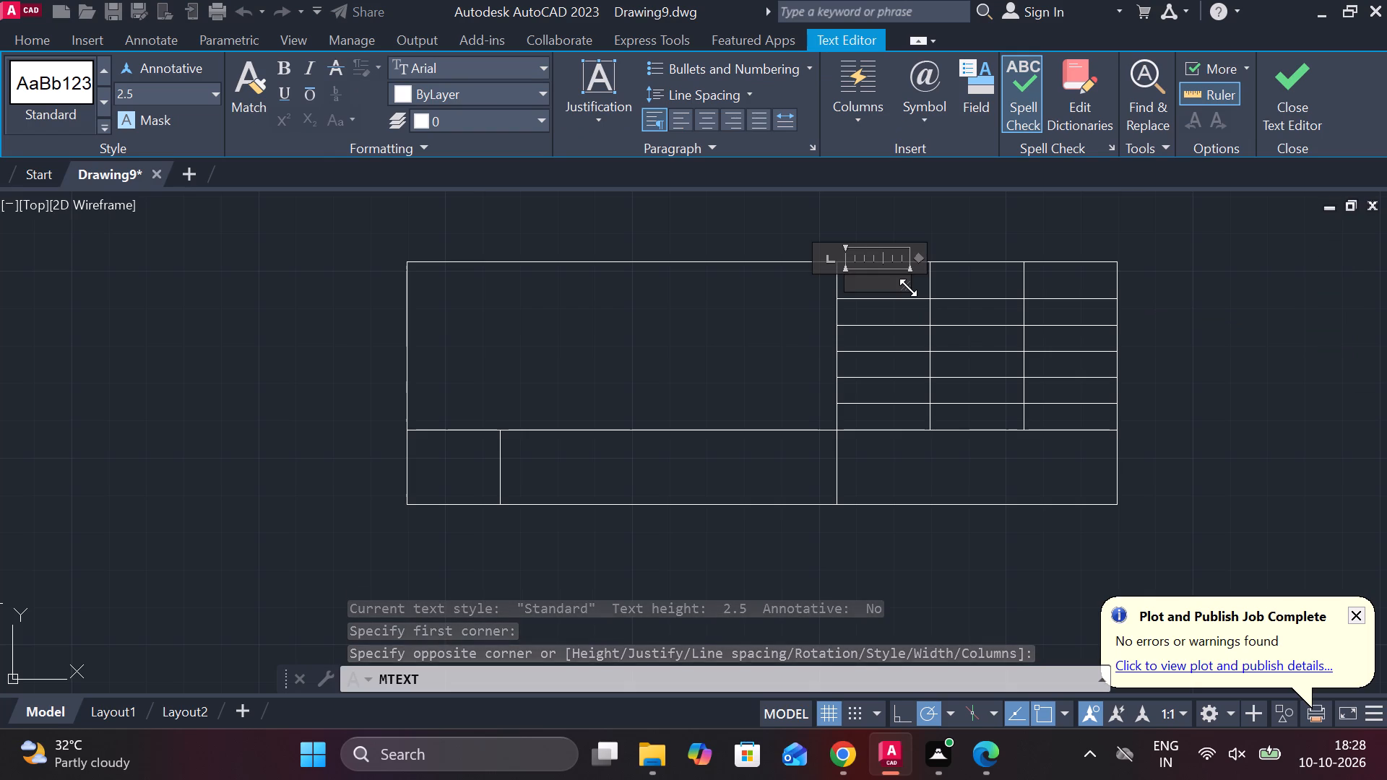
left_click(712, 121)
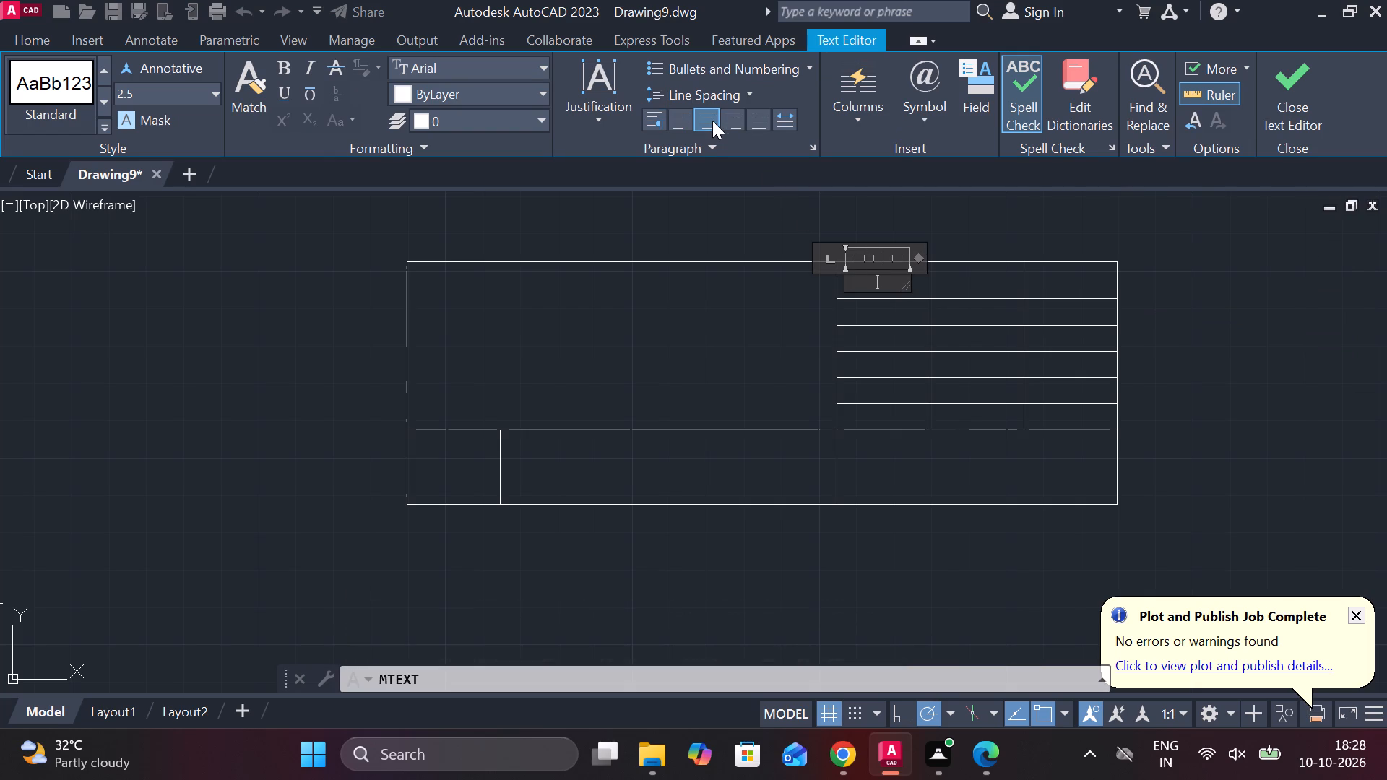
left_click(903, 273)
type("DE")
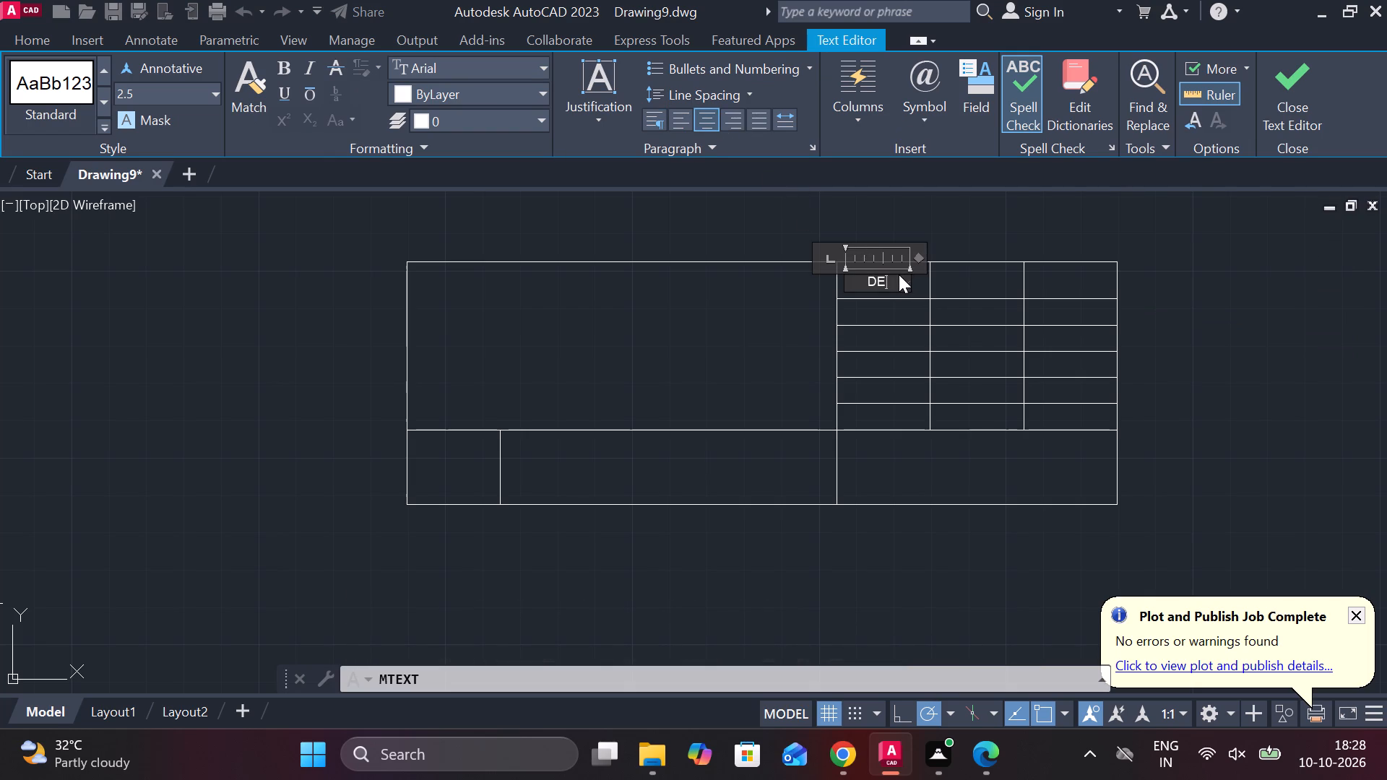
key("s")
type("IGNED")
key("Escape")
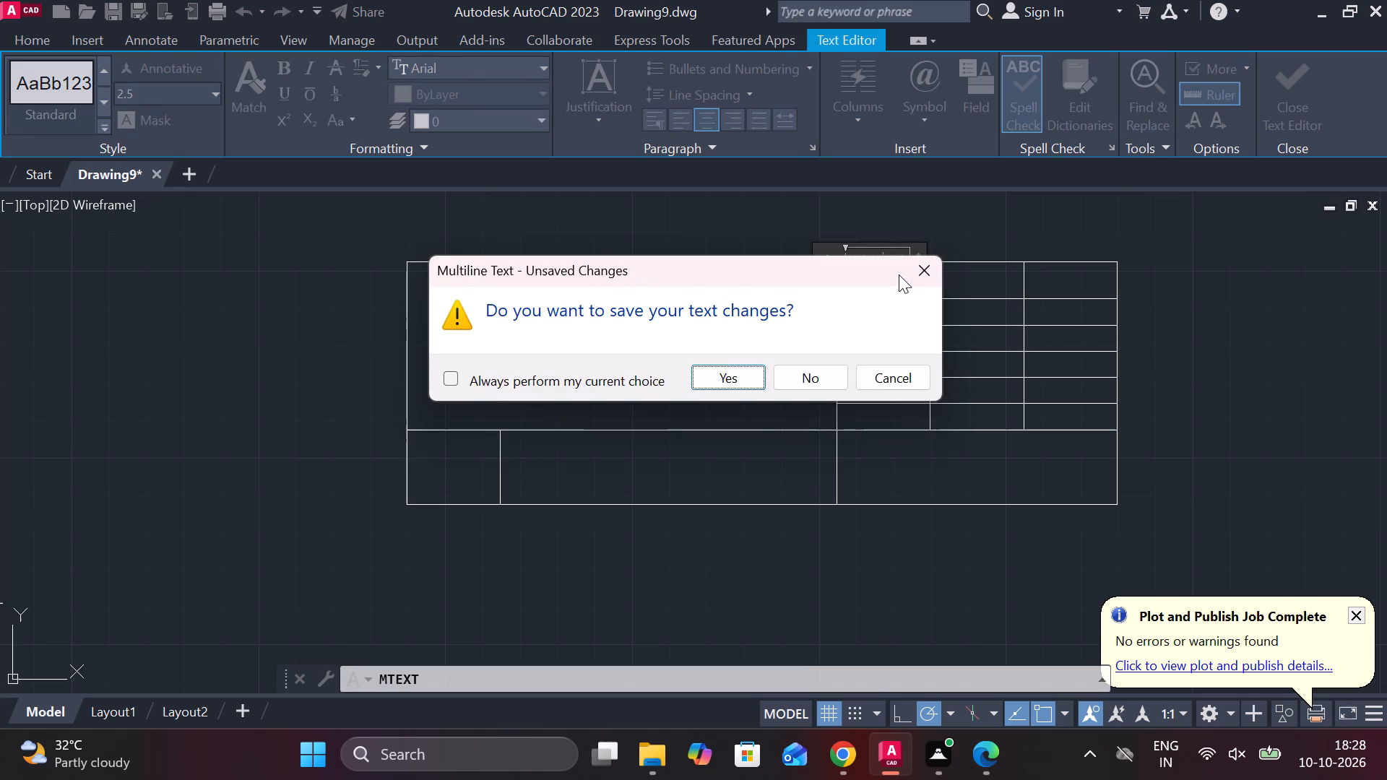
left_click(936, 271)
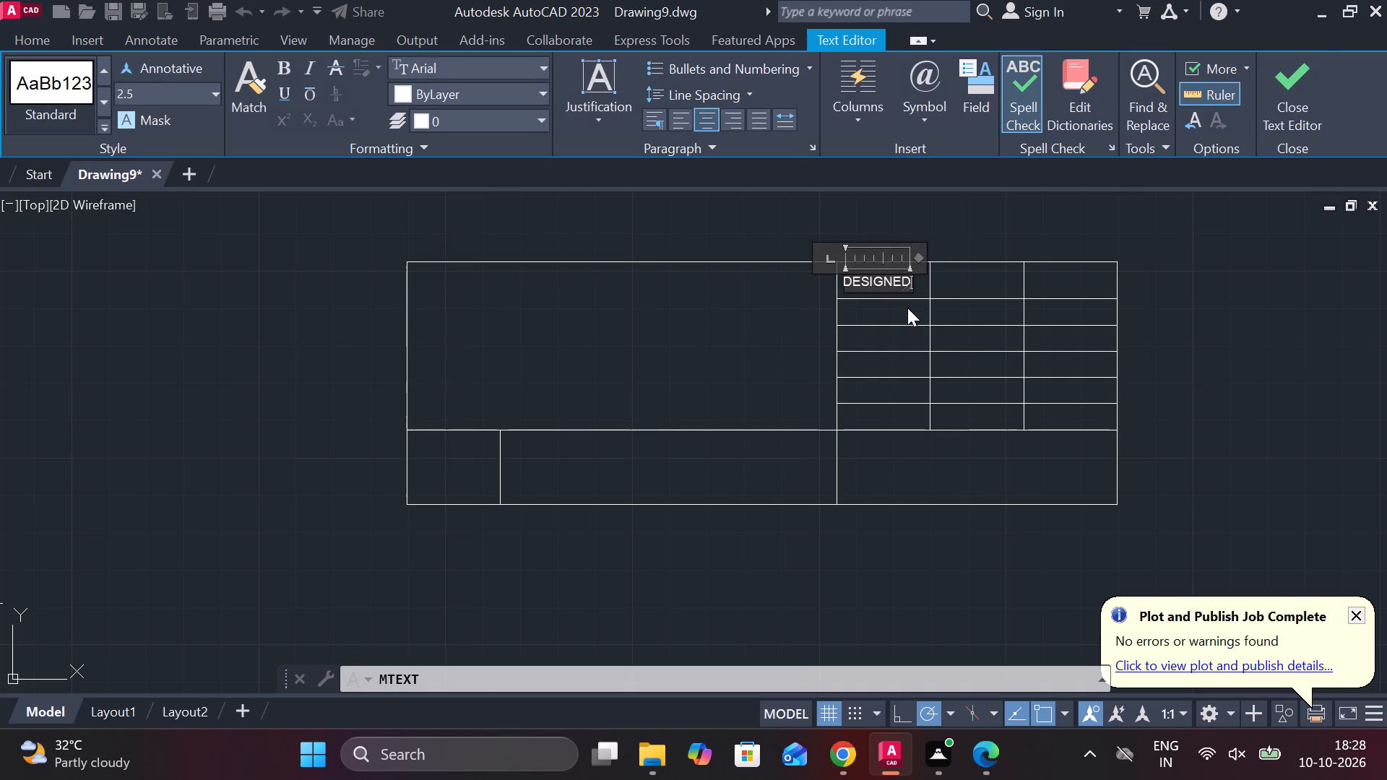
left_click(907, 308)
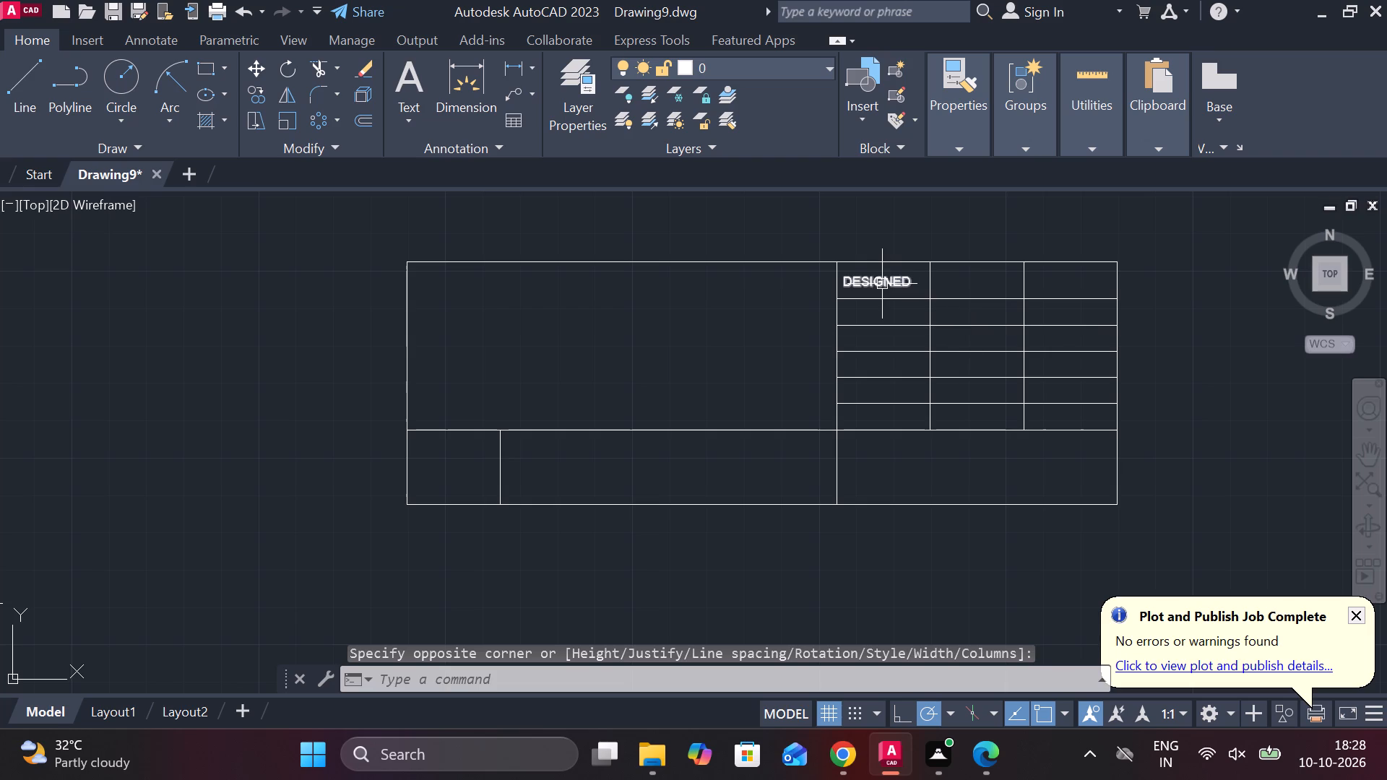
Copy the DESIGNED text into each of the five cells below it in the first narrow column.
left_click(882, 284)
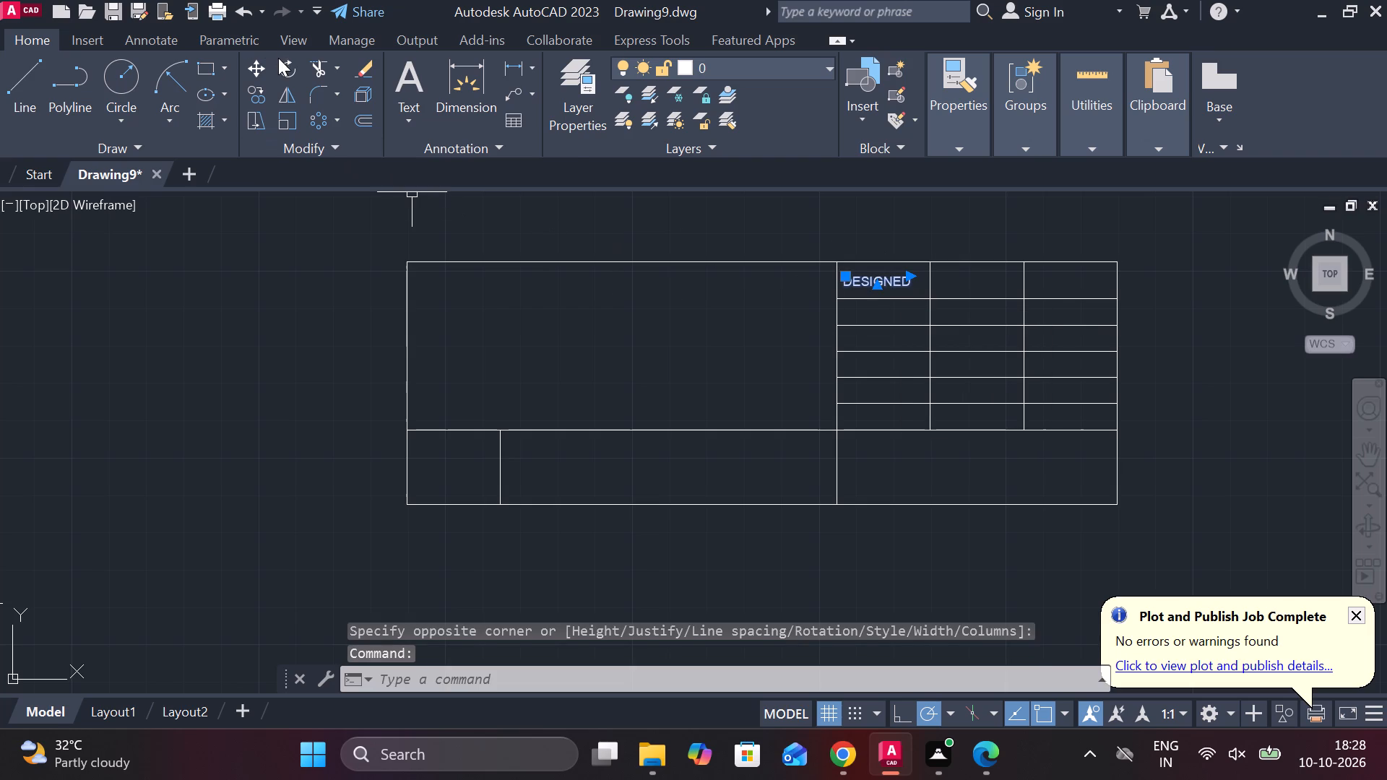
left_click(262, 90)
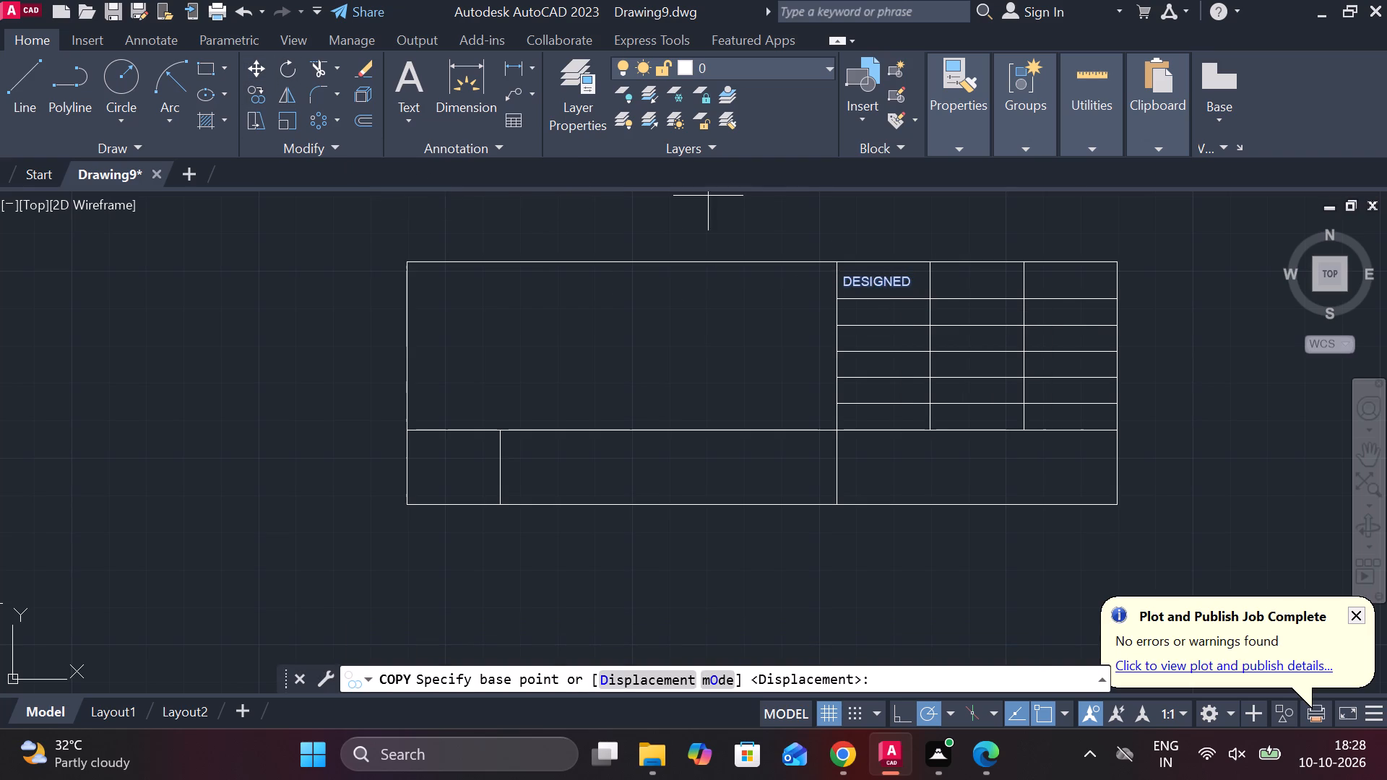
left_click(879, 283)
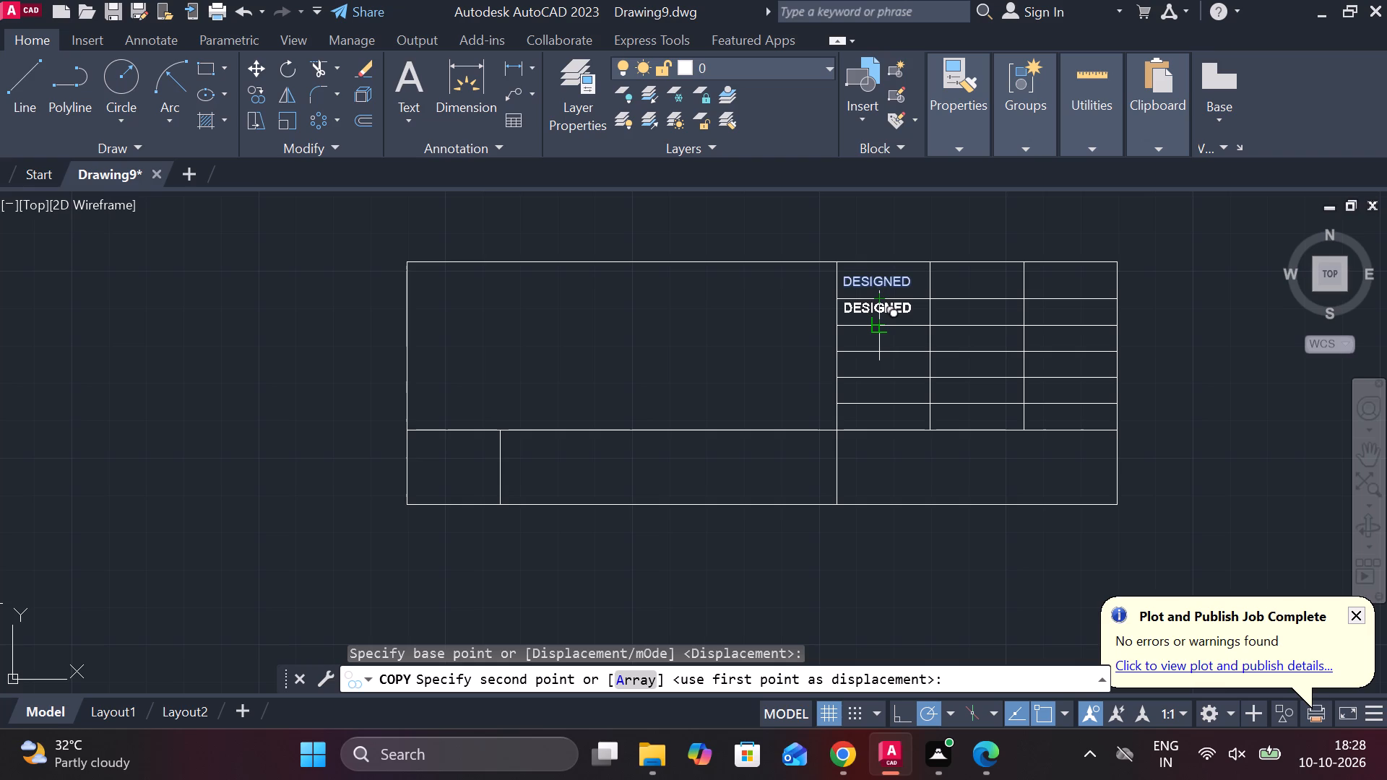
left_click(881, 326)
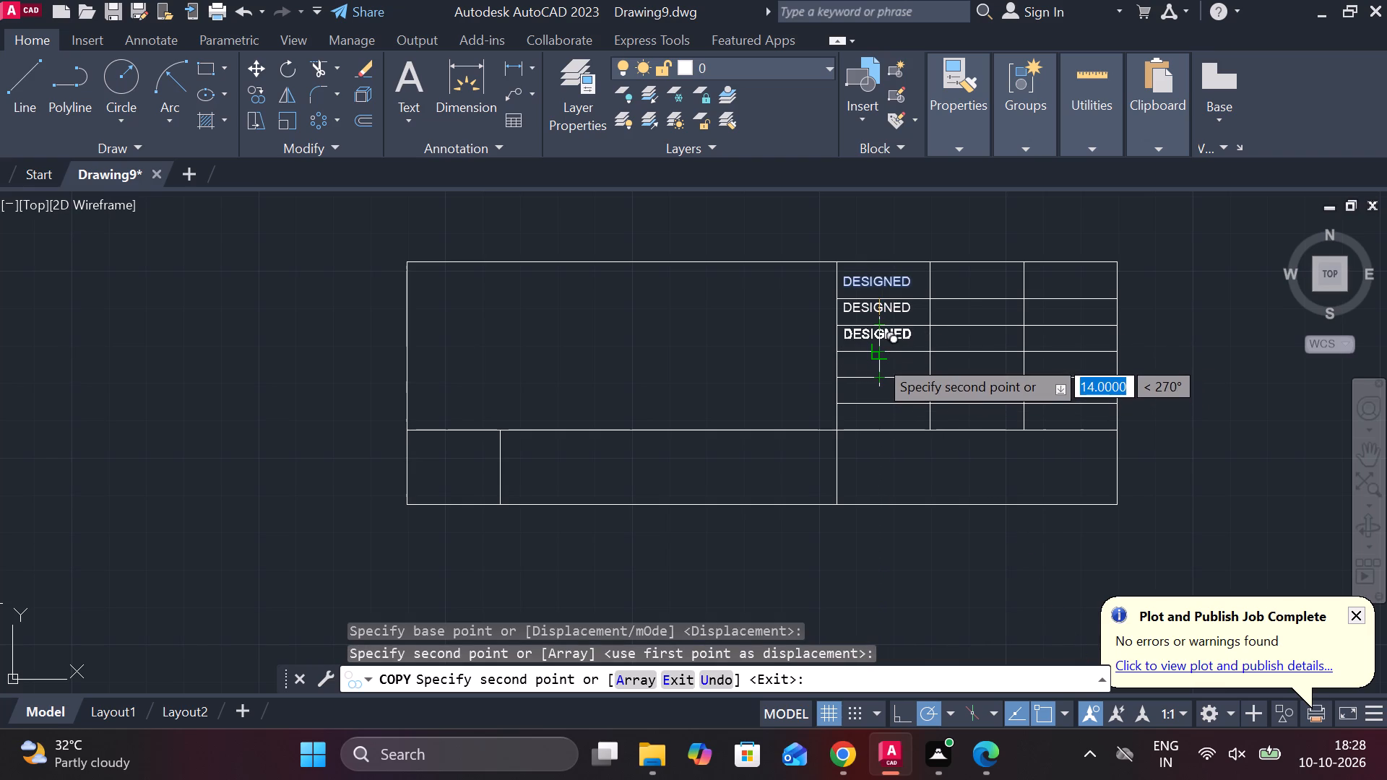
left_click(877, 357)
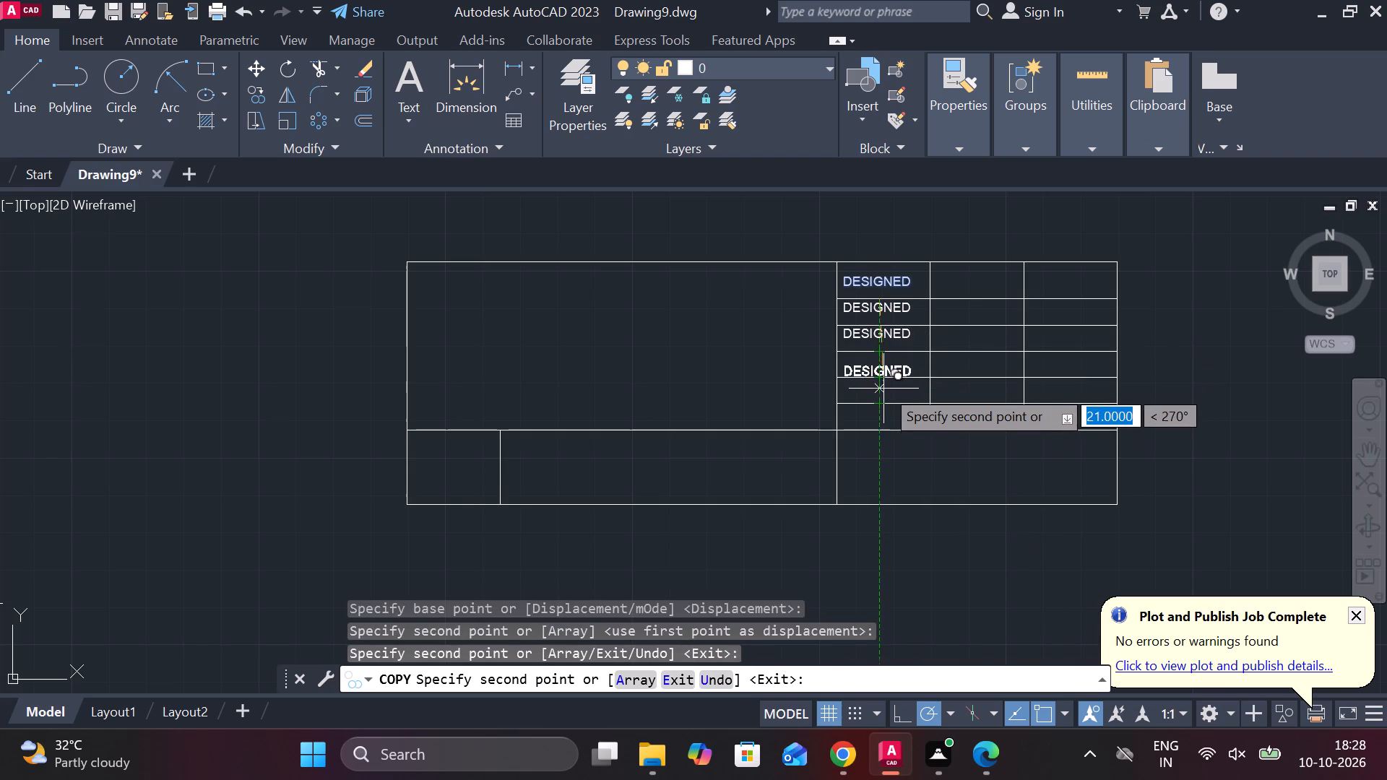
left_click(883, 383)
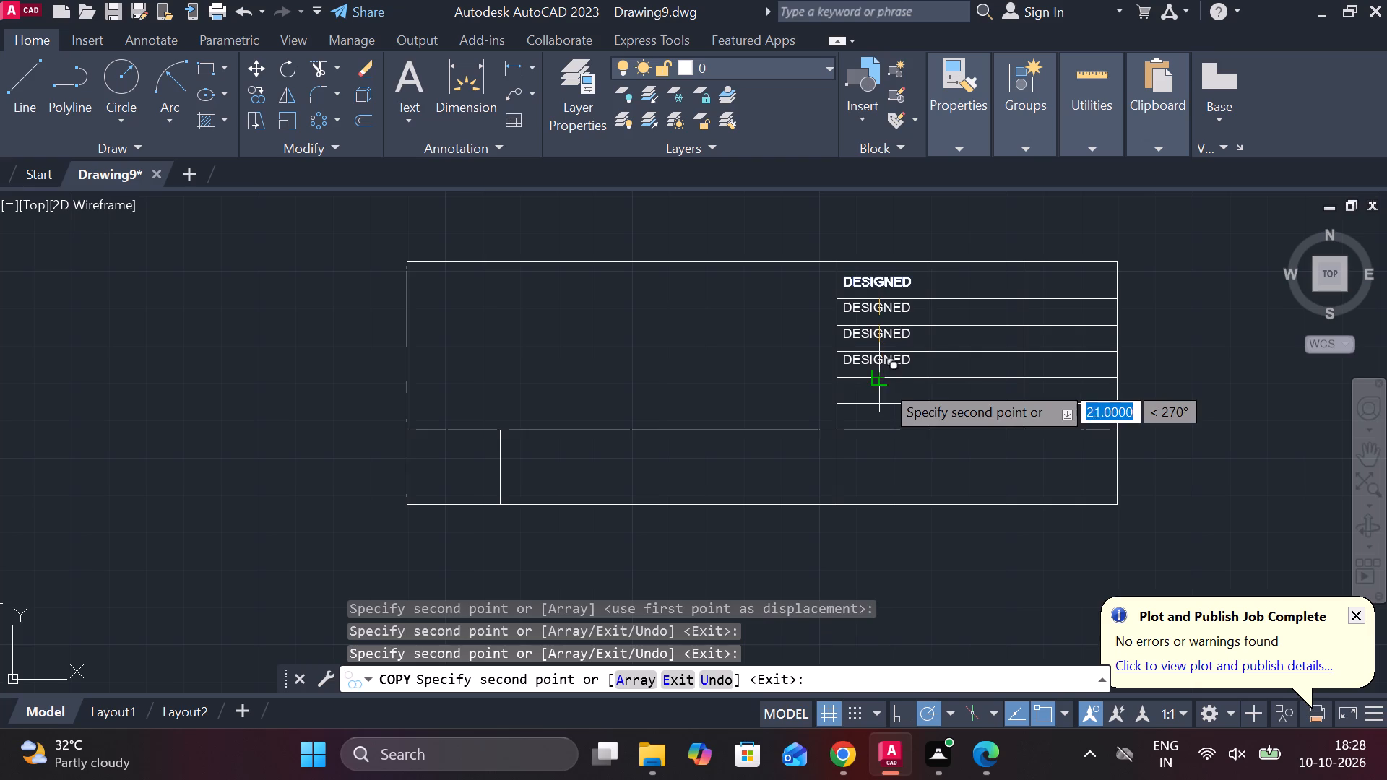
left_click(882, 410)
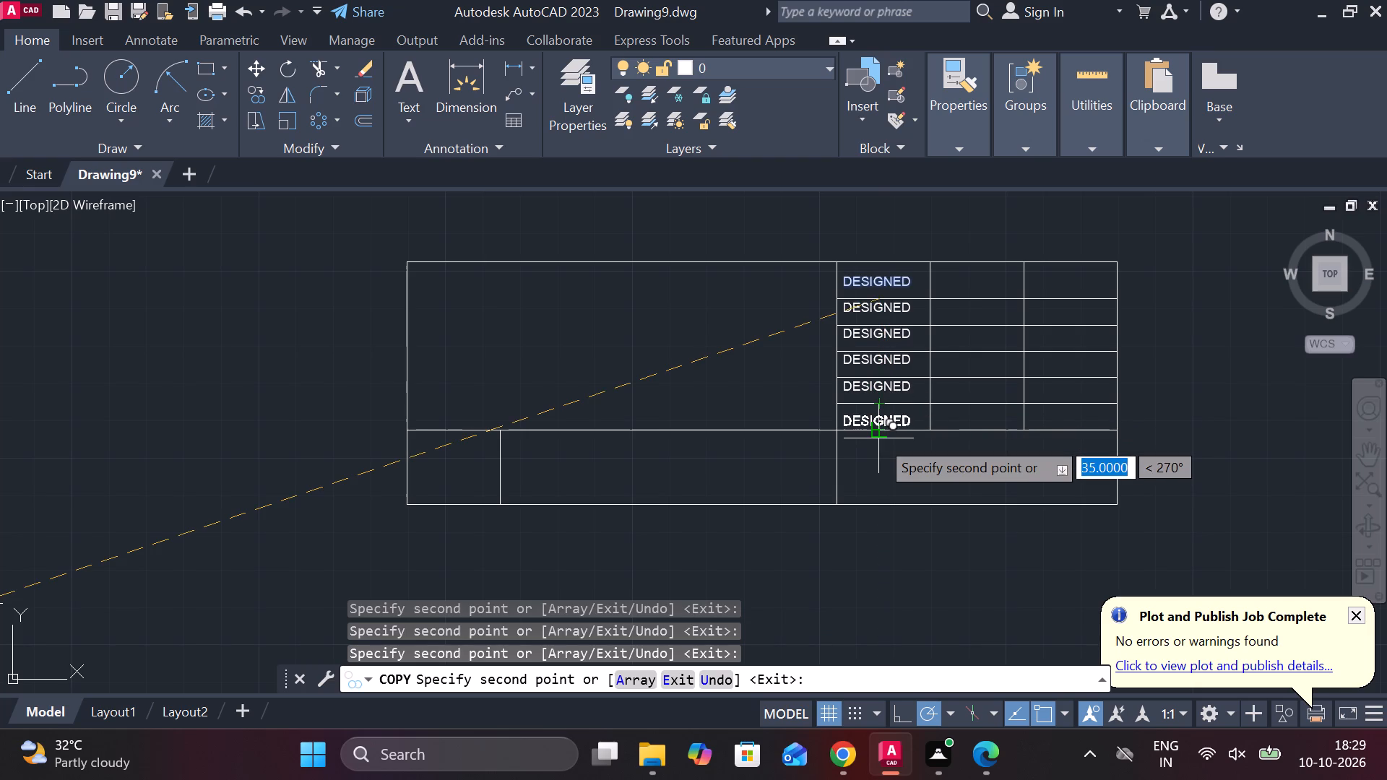
left_click(878, 433)
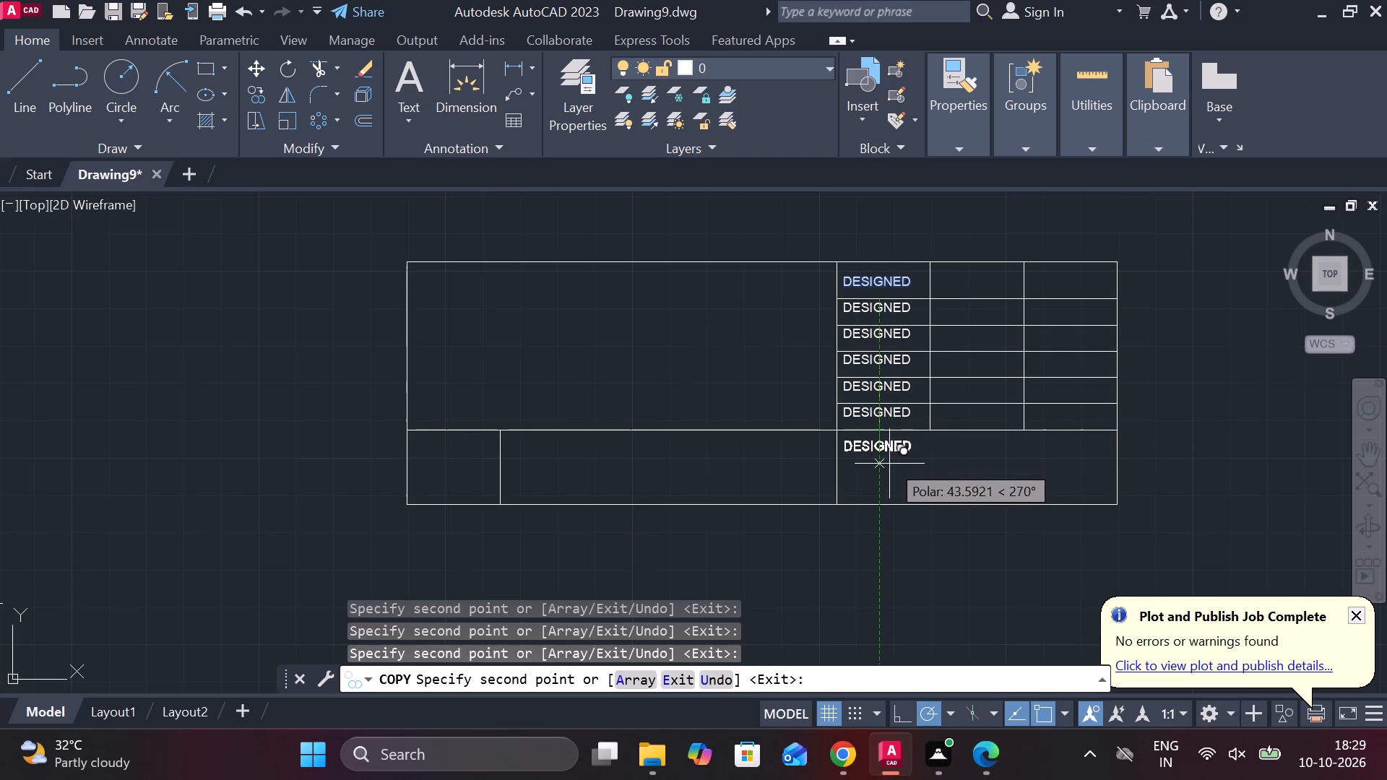
Copy the same text twice into the title block's lower-right cell and once into each of the other two narrow columns' top cells.
left_click(886, 462)
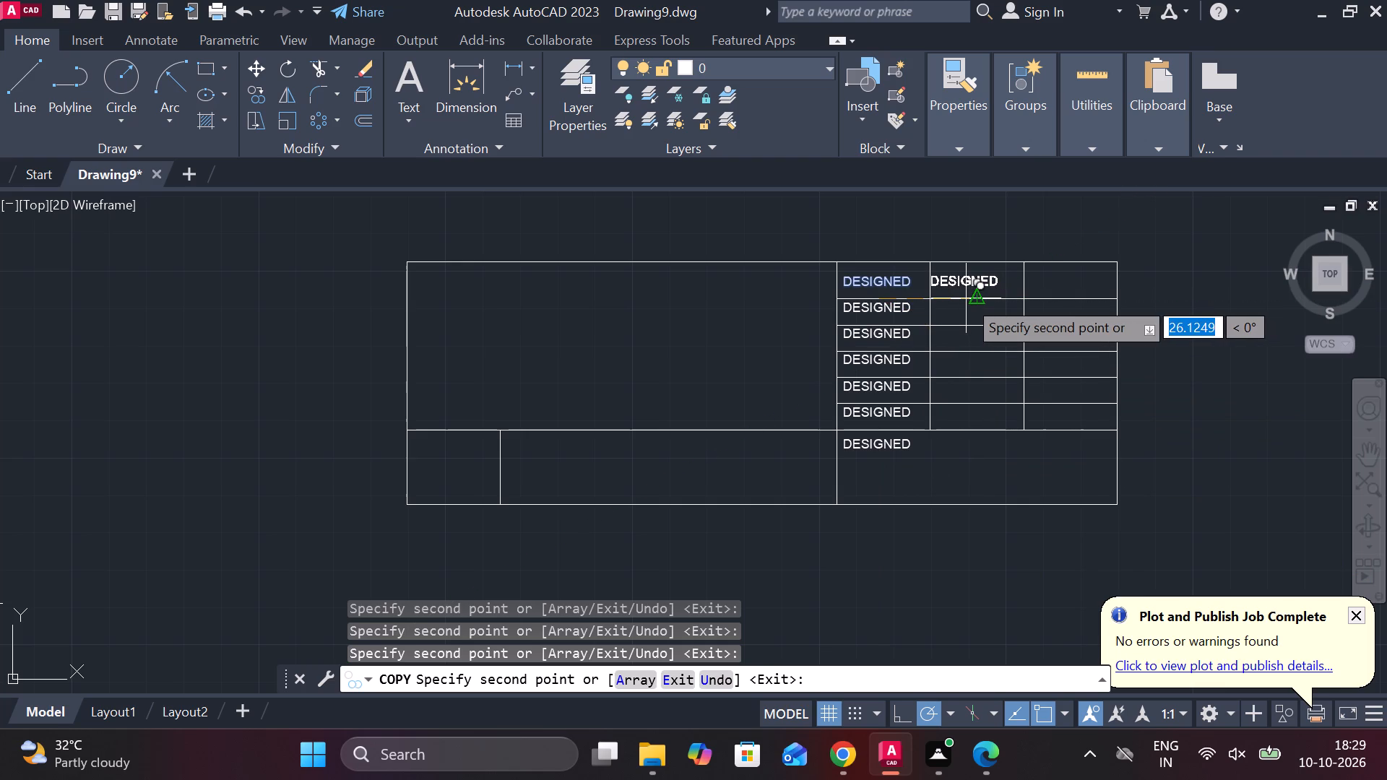
left_click(972, 298)
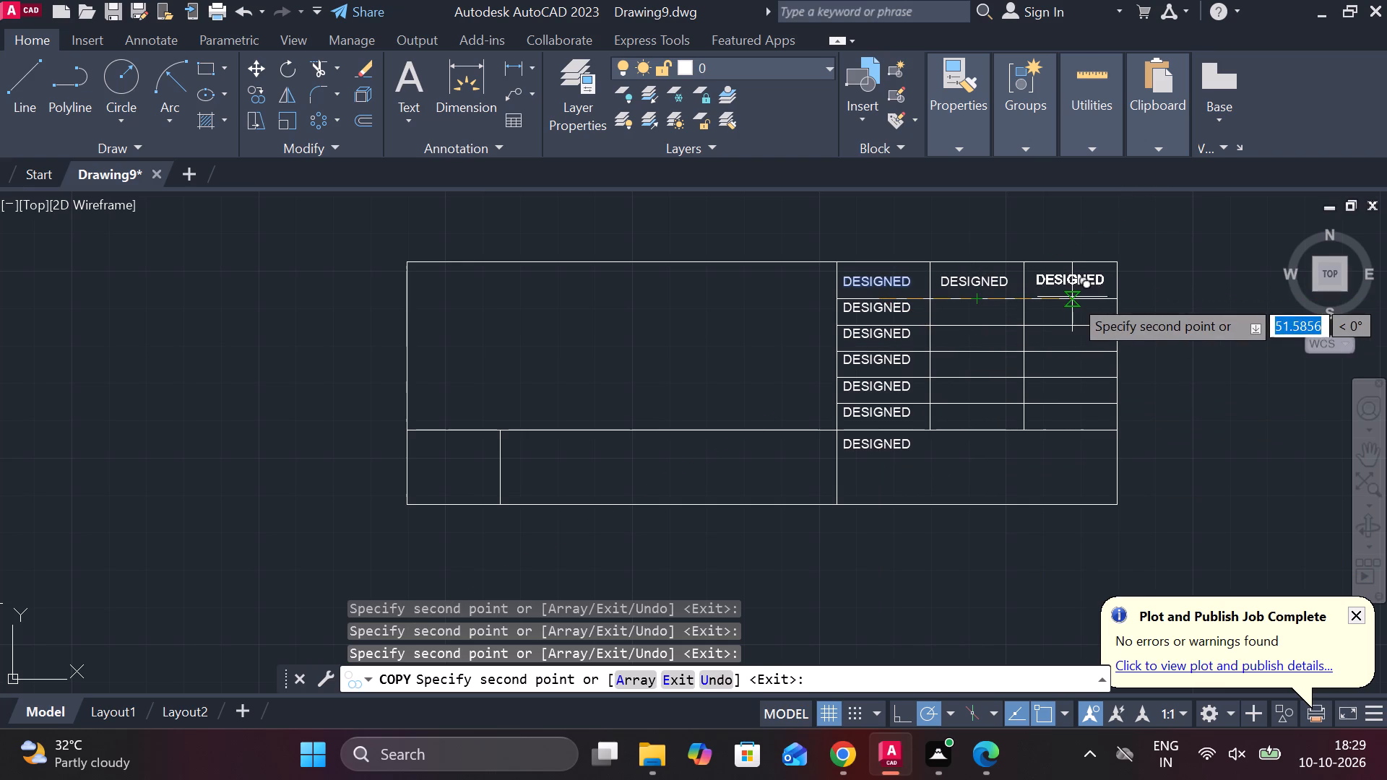
left_click(1072, 297)
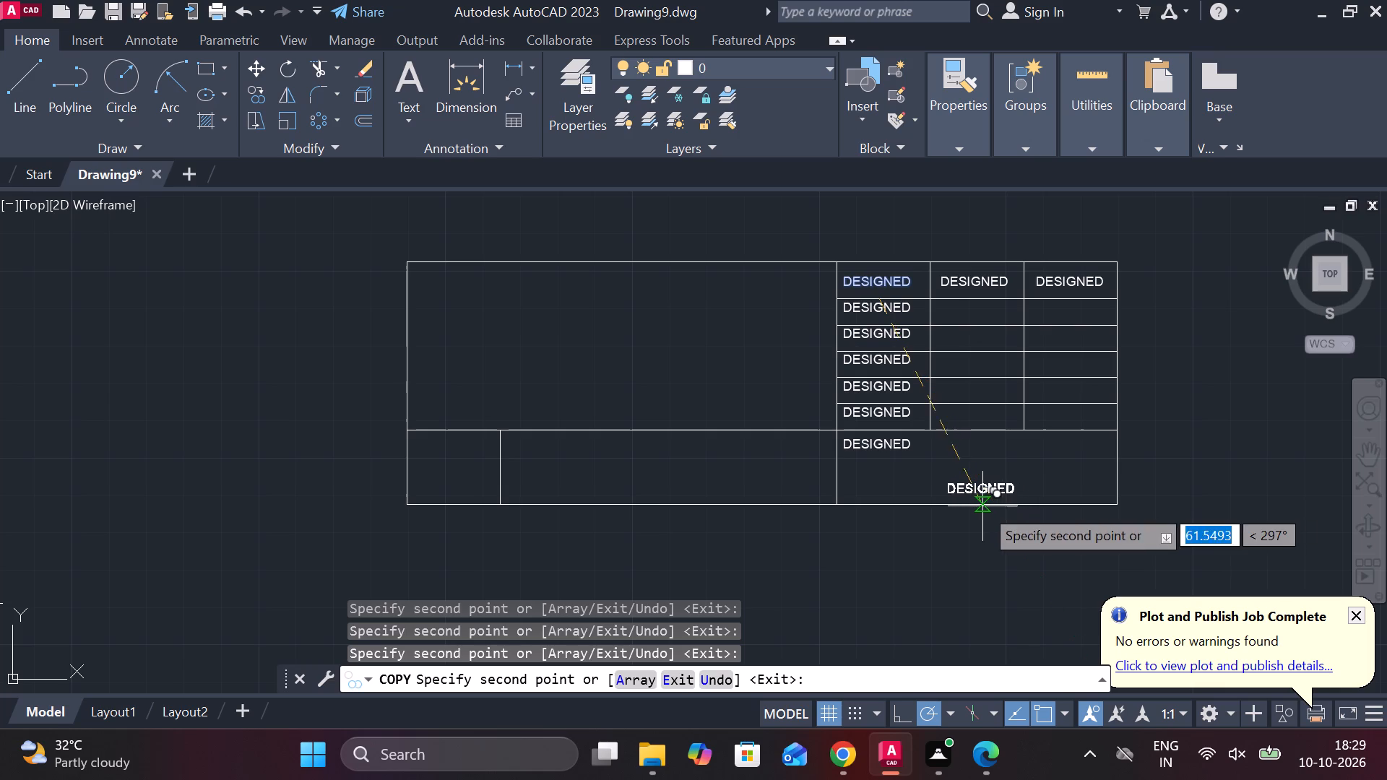
left_click(973, 506)
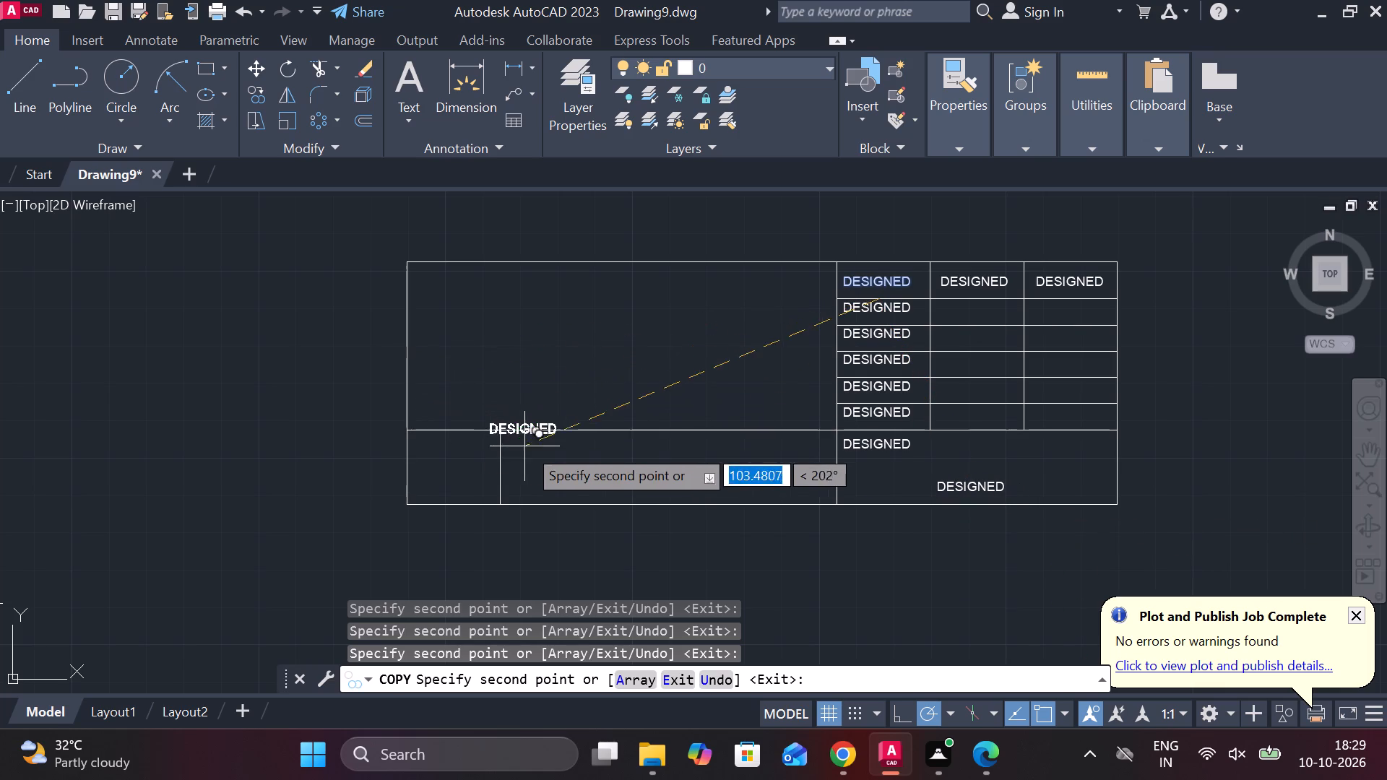
Copy the same text once into each of the three cells in the left part of the title block.
left_click(545, 469)
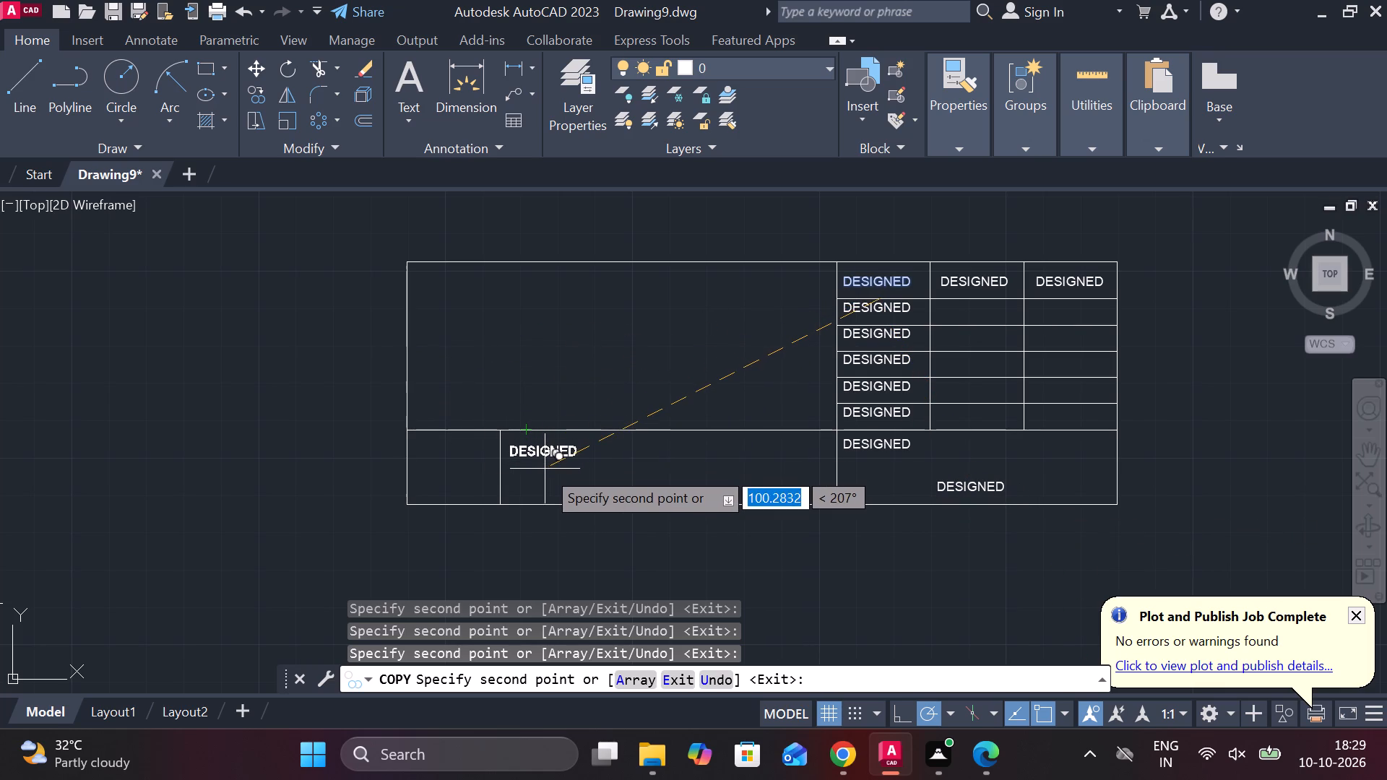
left_click(470, 313)
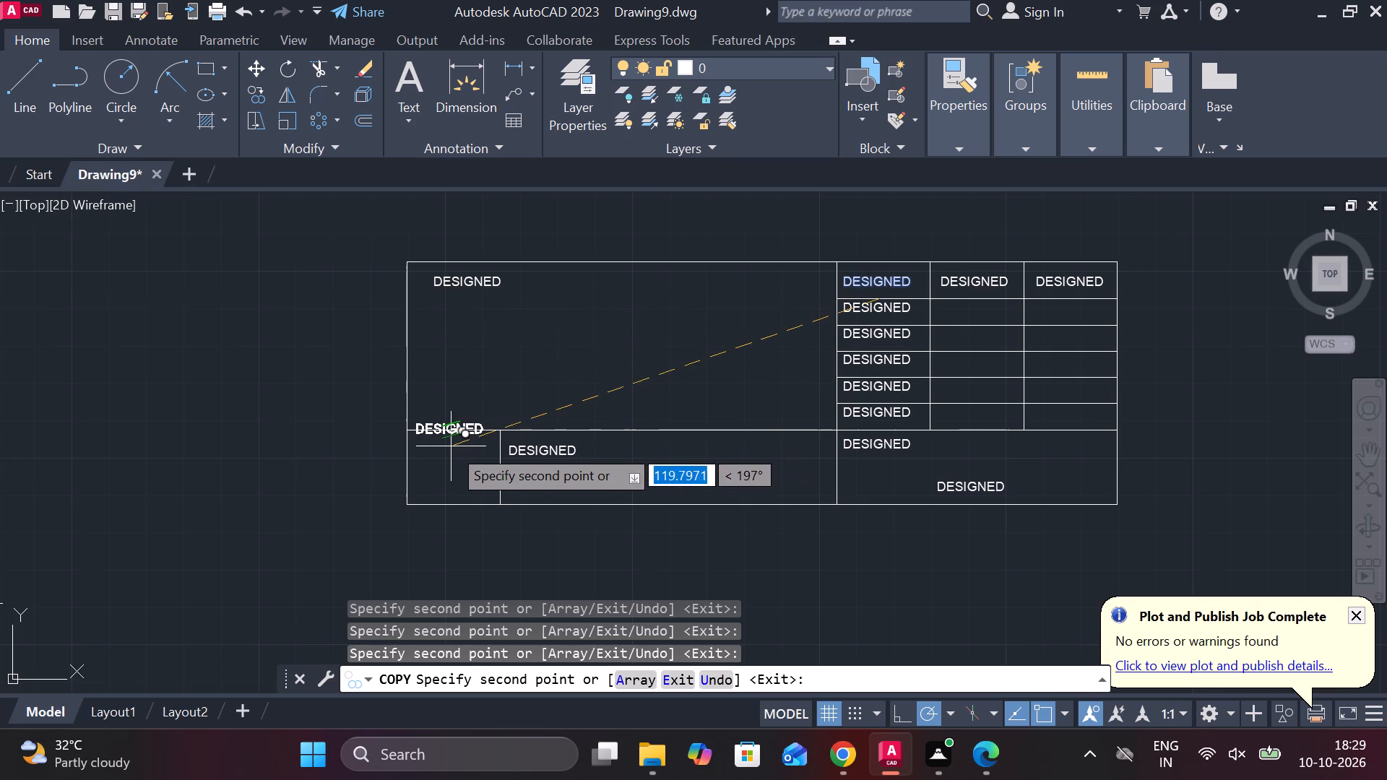
left_click(451, 465)
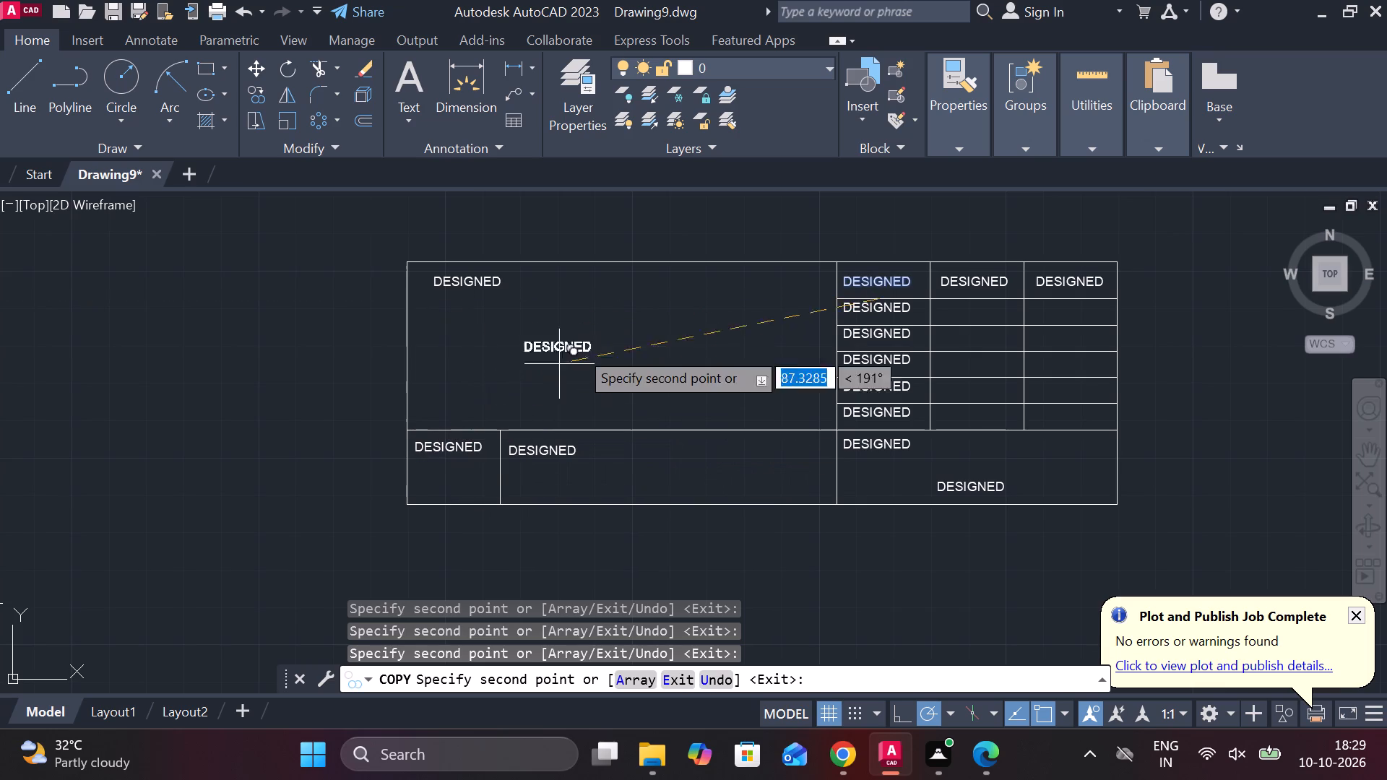
key("Escape")
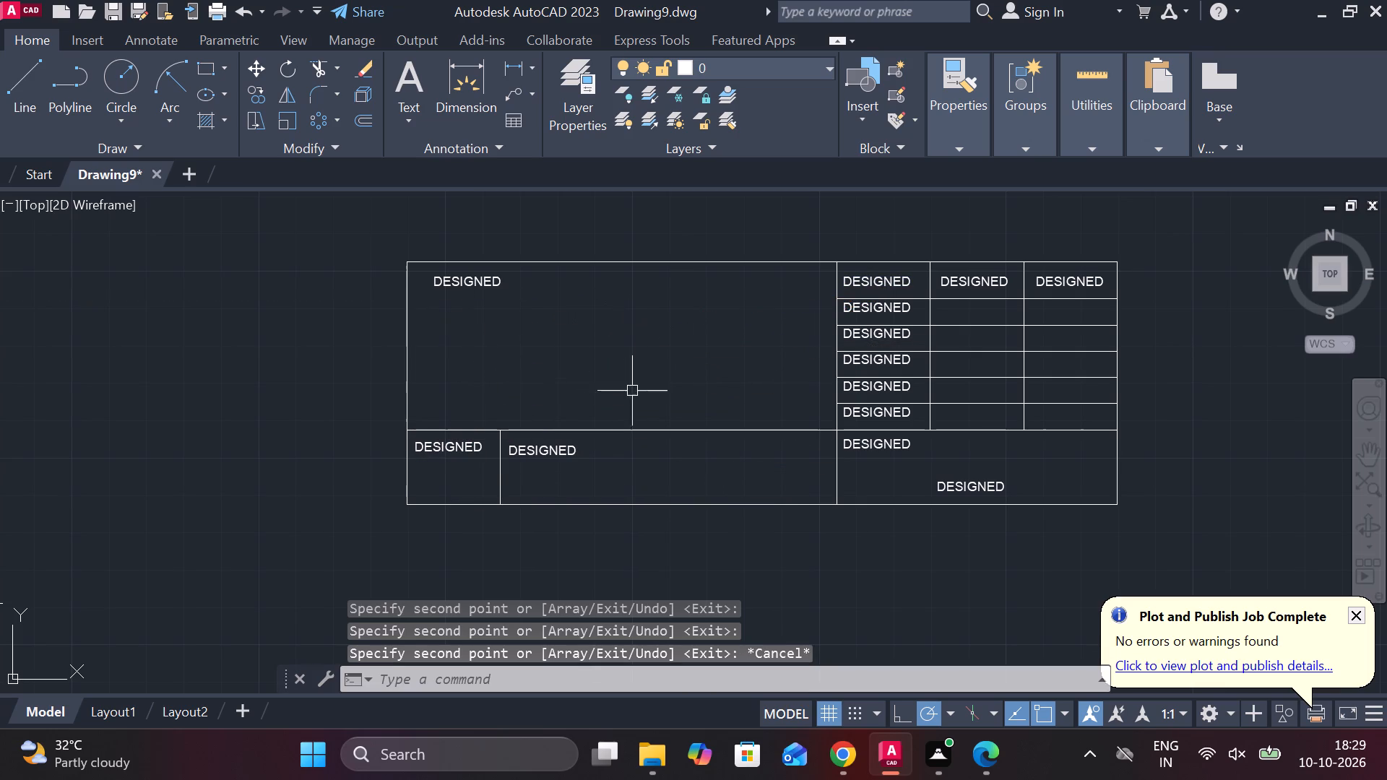
Delete the DESIGNED text from the top cell of the first narrow column.
scroll(660, 372, "down", 1)
scroll(660, 372, "up", 2)
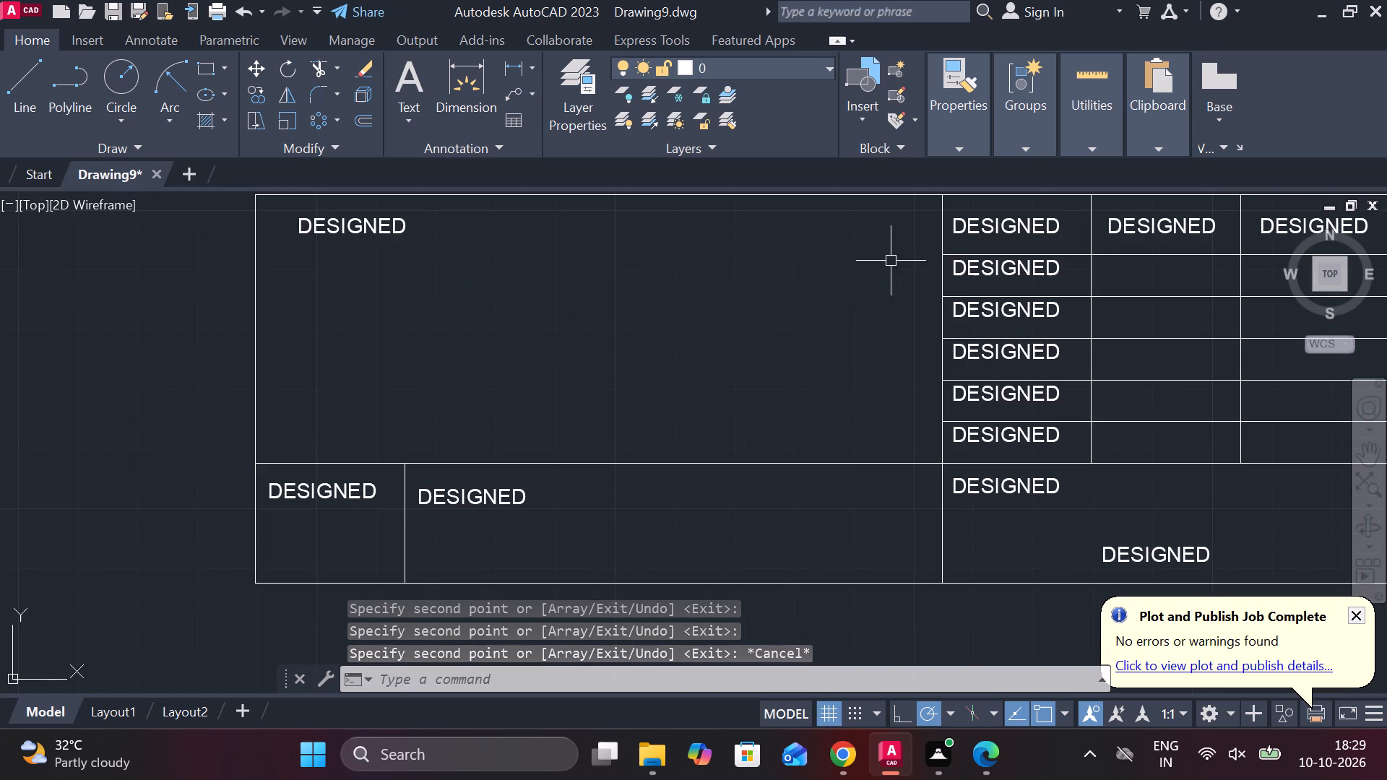
left_click(1008, 231)
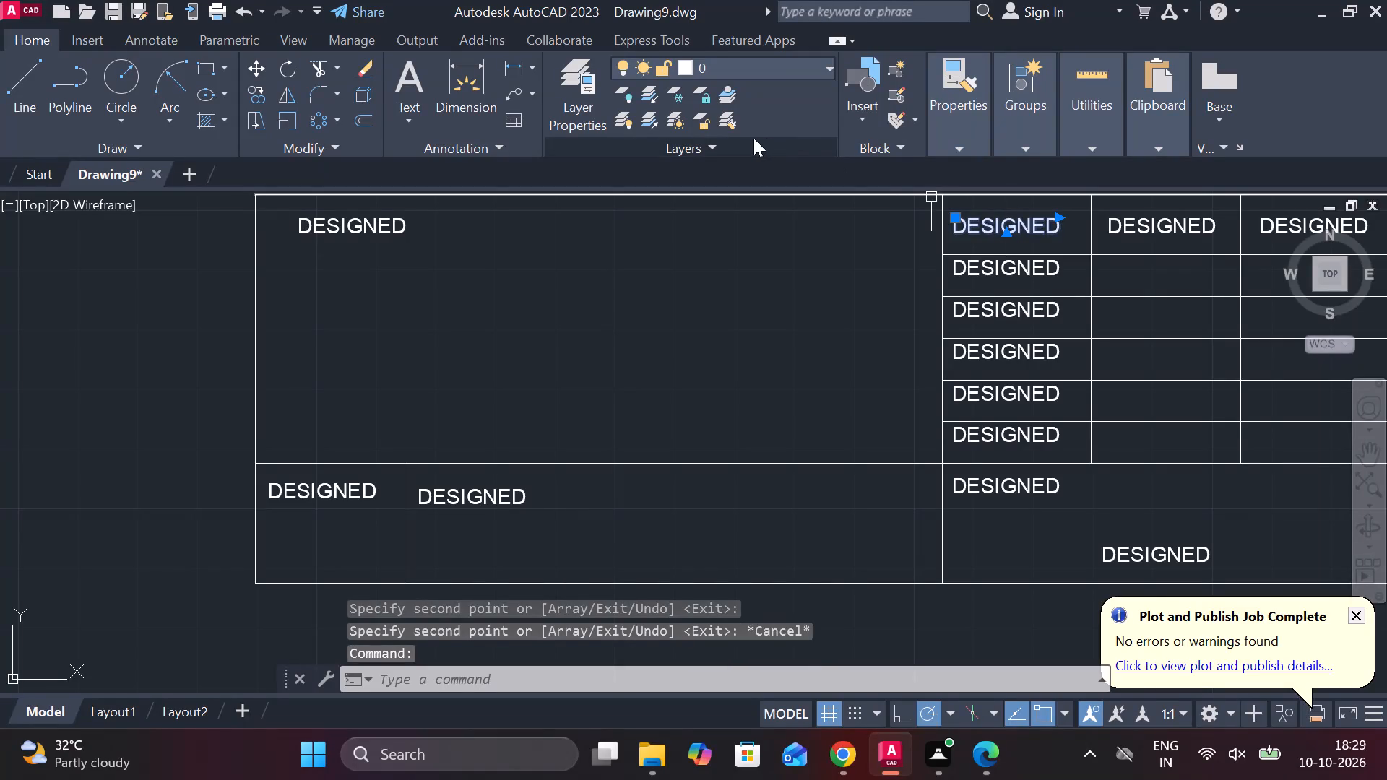
key("Delete")
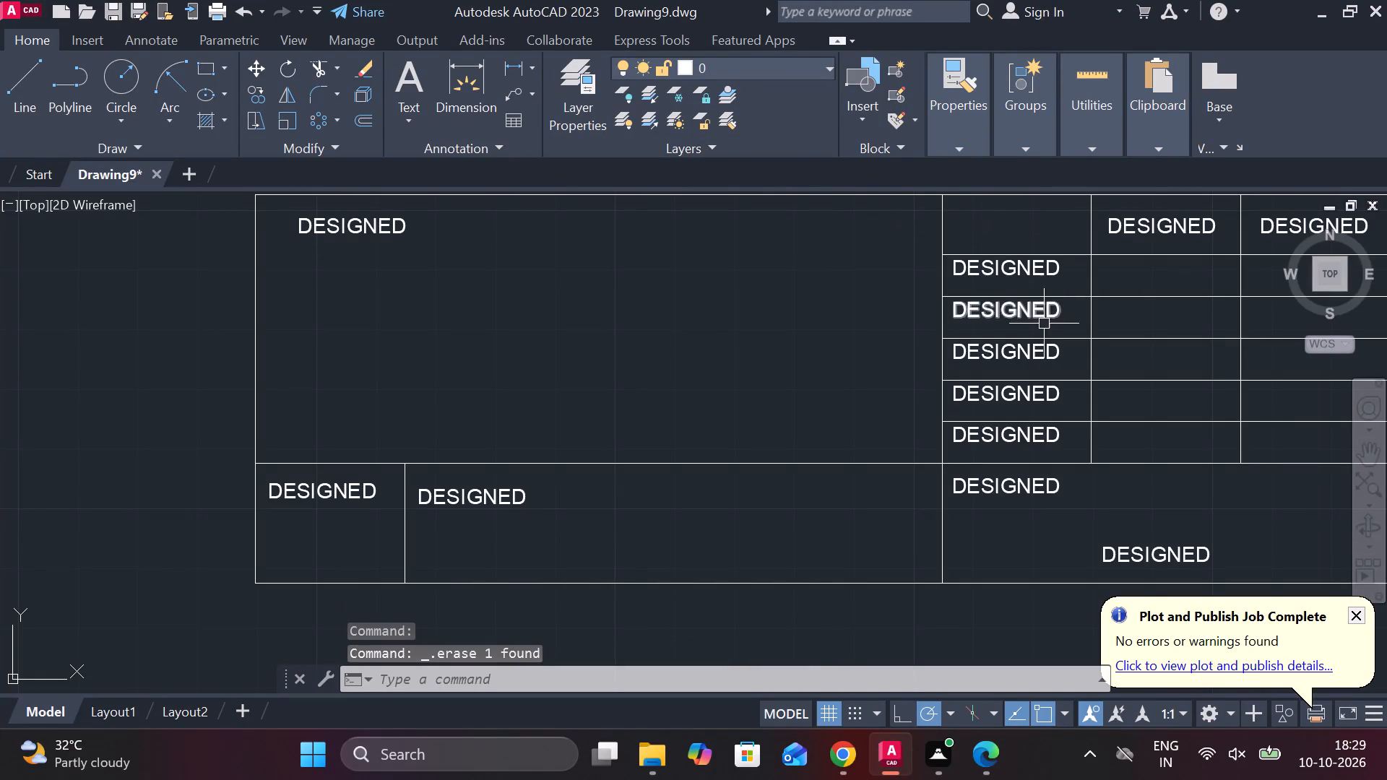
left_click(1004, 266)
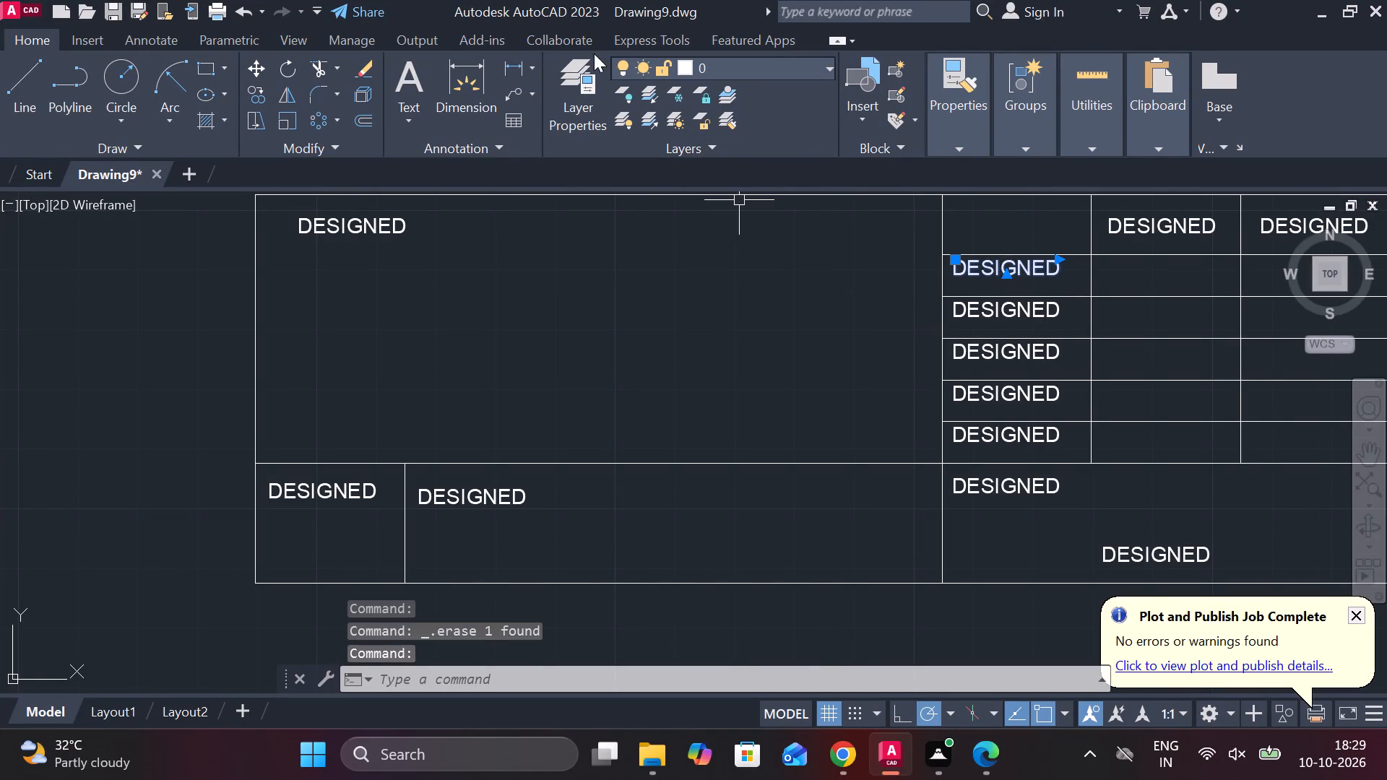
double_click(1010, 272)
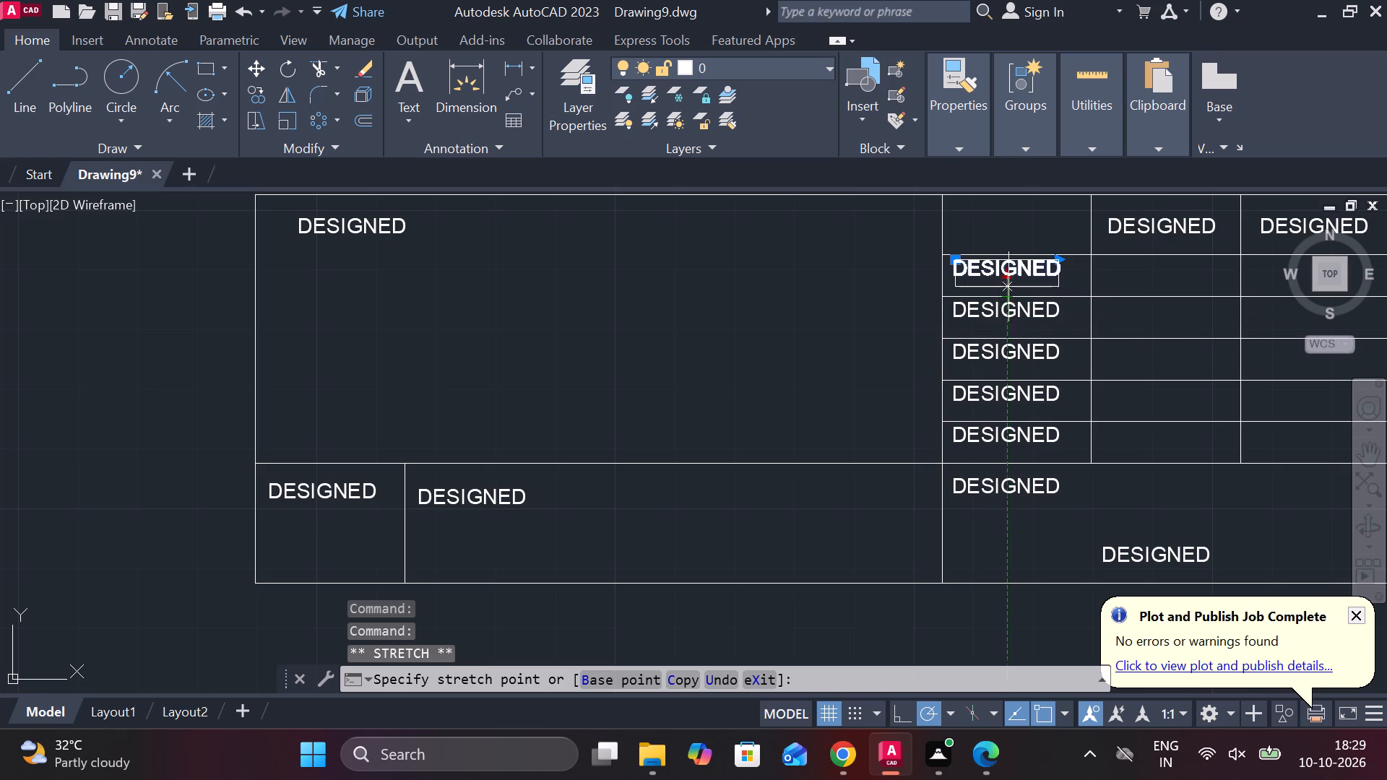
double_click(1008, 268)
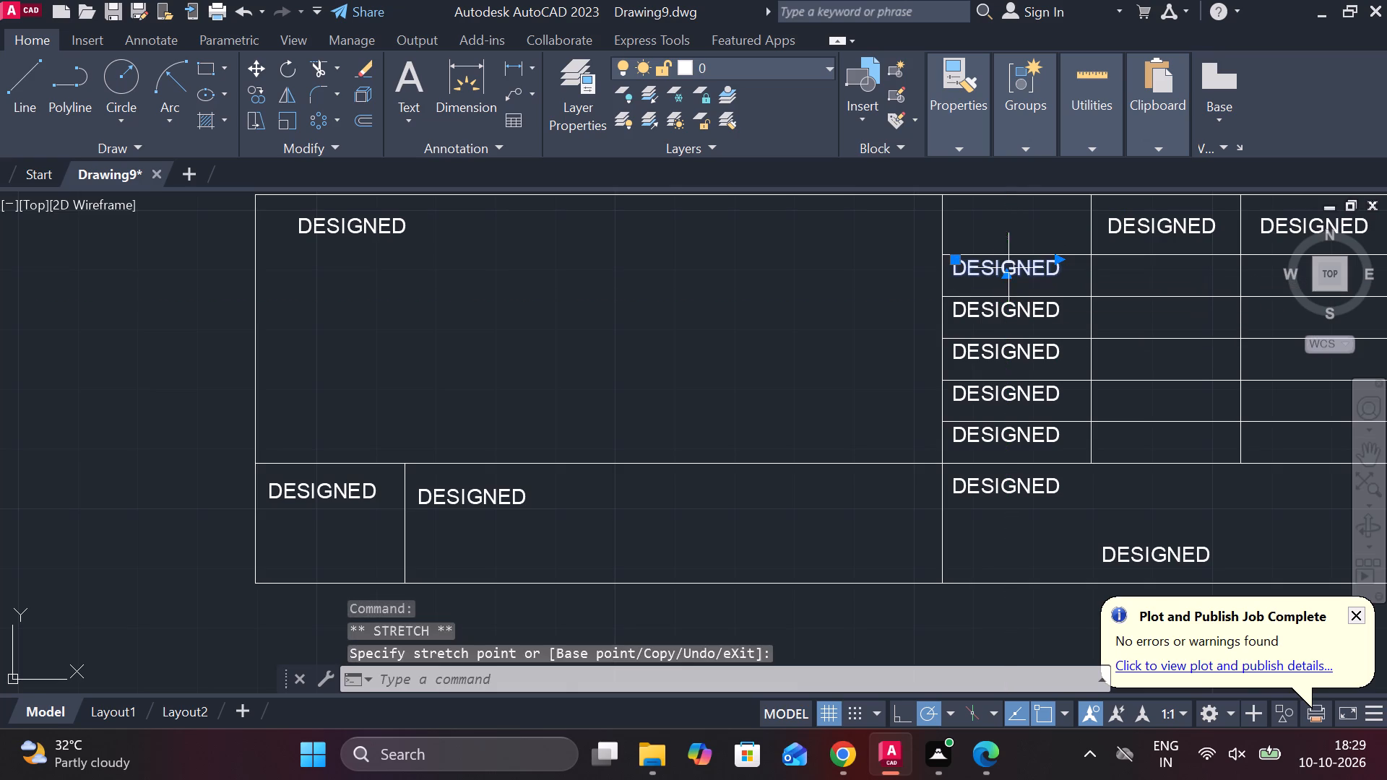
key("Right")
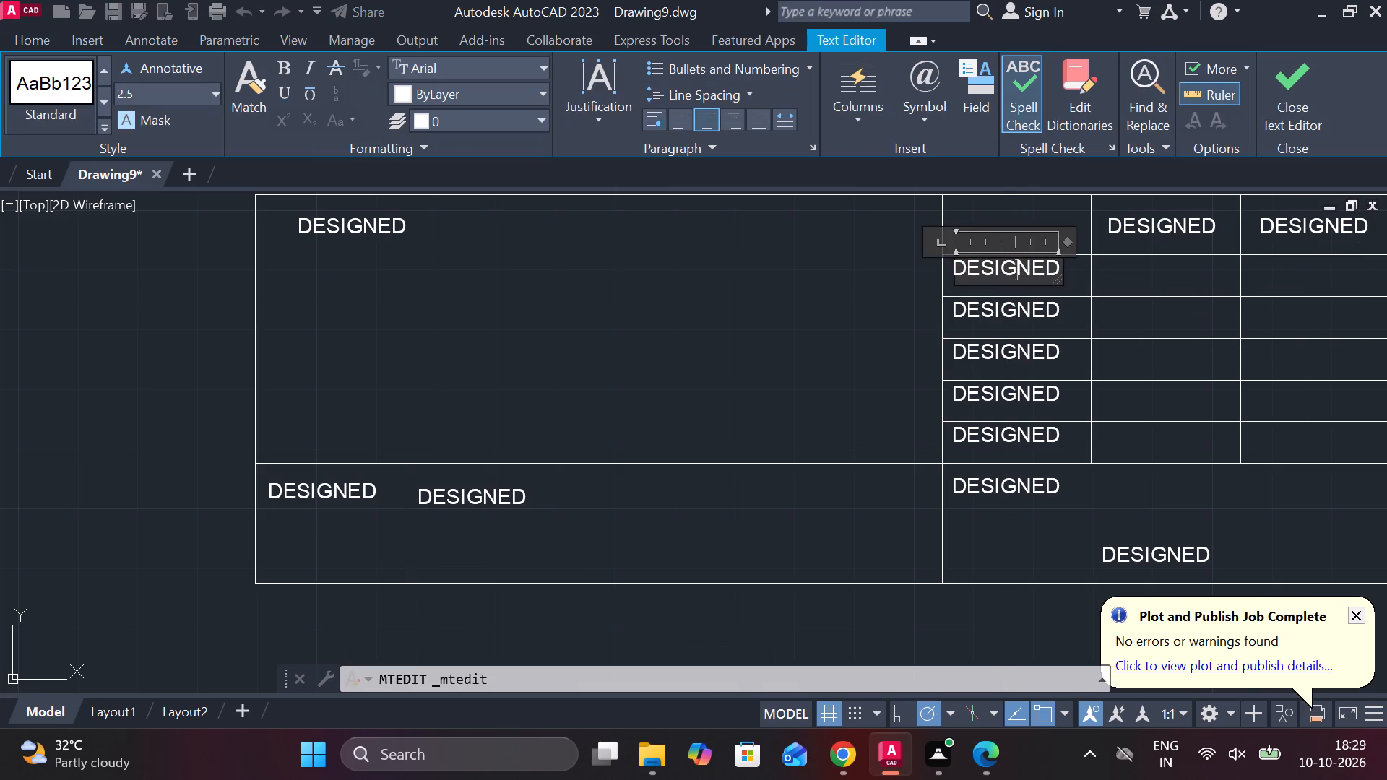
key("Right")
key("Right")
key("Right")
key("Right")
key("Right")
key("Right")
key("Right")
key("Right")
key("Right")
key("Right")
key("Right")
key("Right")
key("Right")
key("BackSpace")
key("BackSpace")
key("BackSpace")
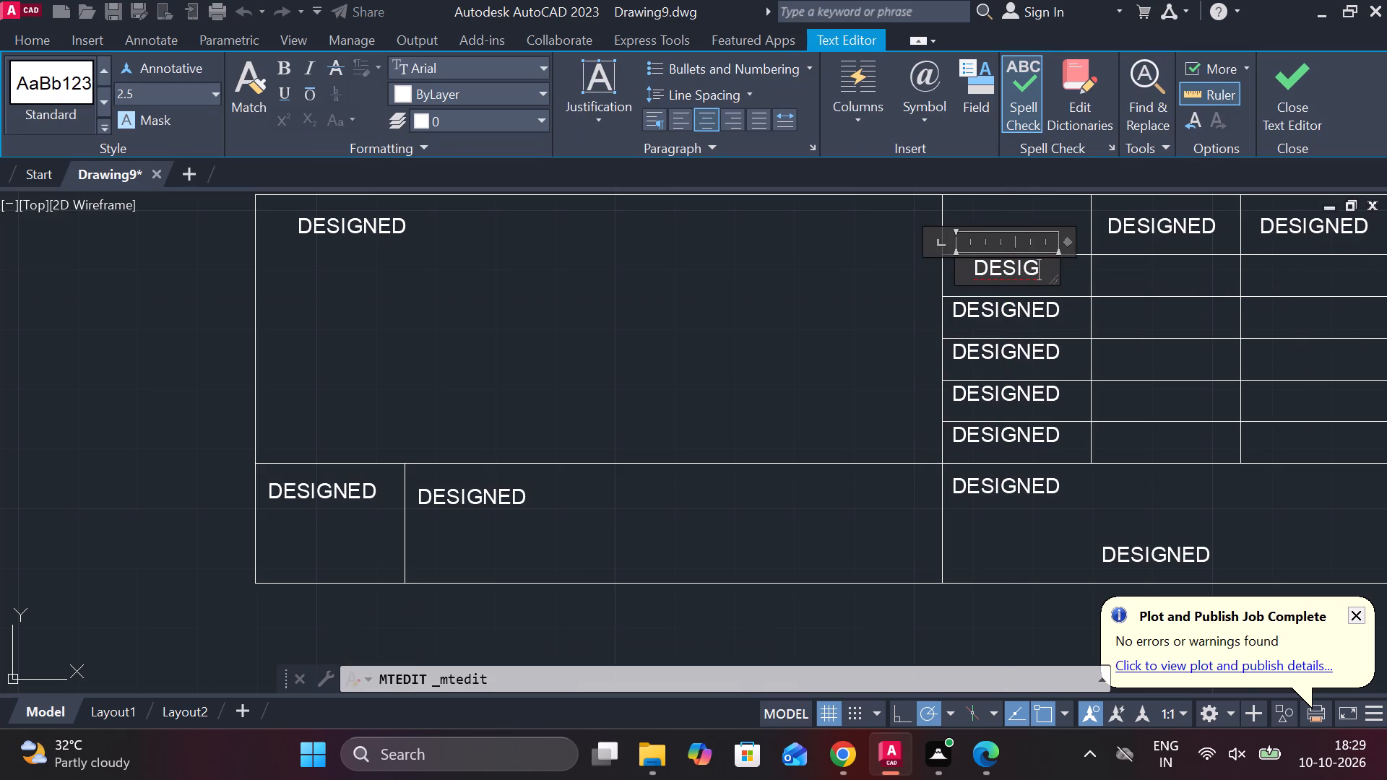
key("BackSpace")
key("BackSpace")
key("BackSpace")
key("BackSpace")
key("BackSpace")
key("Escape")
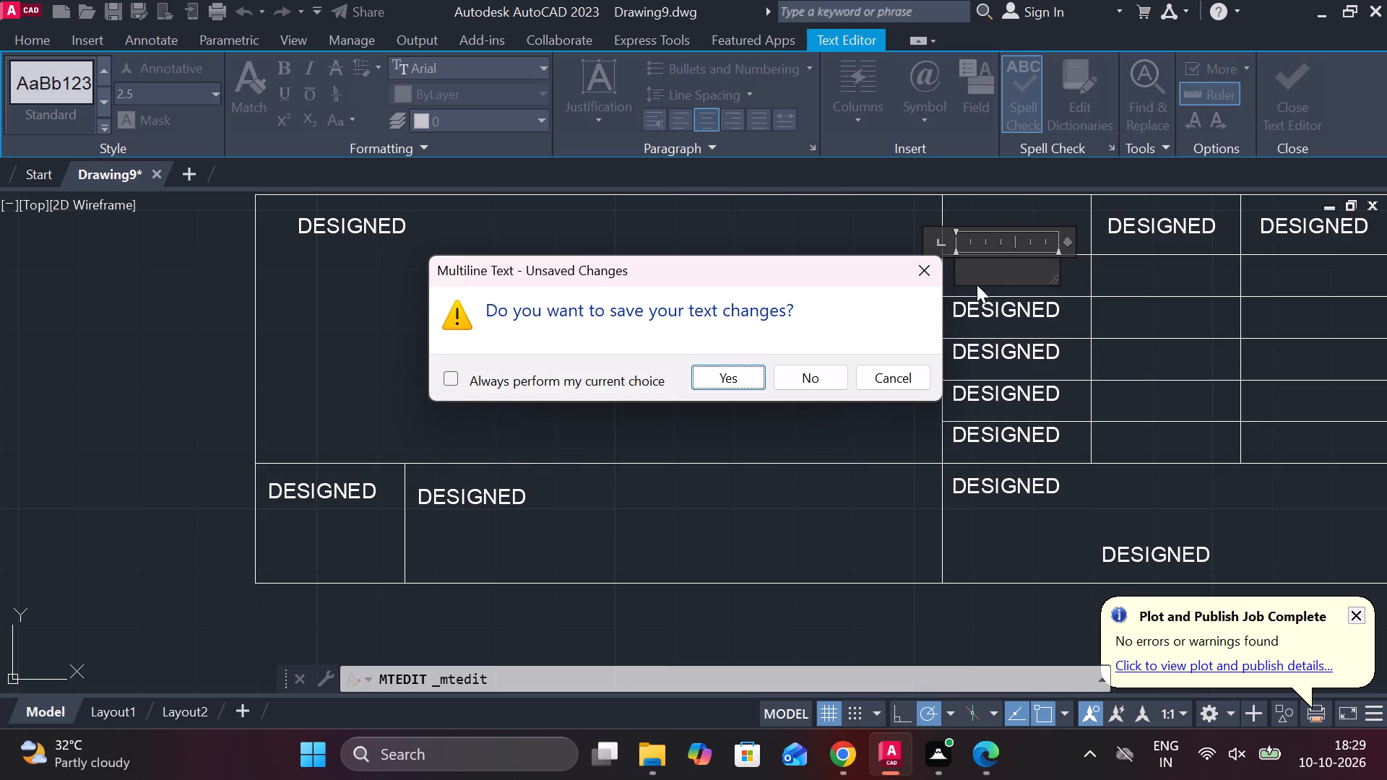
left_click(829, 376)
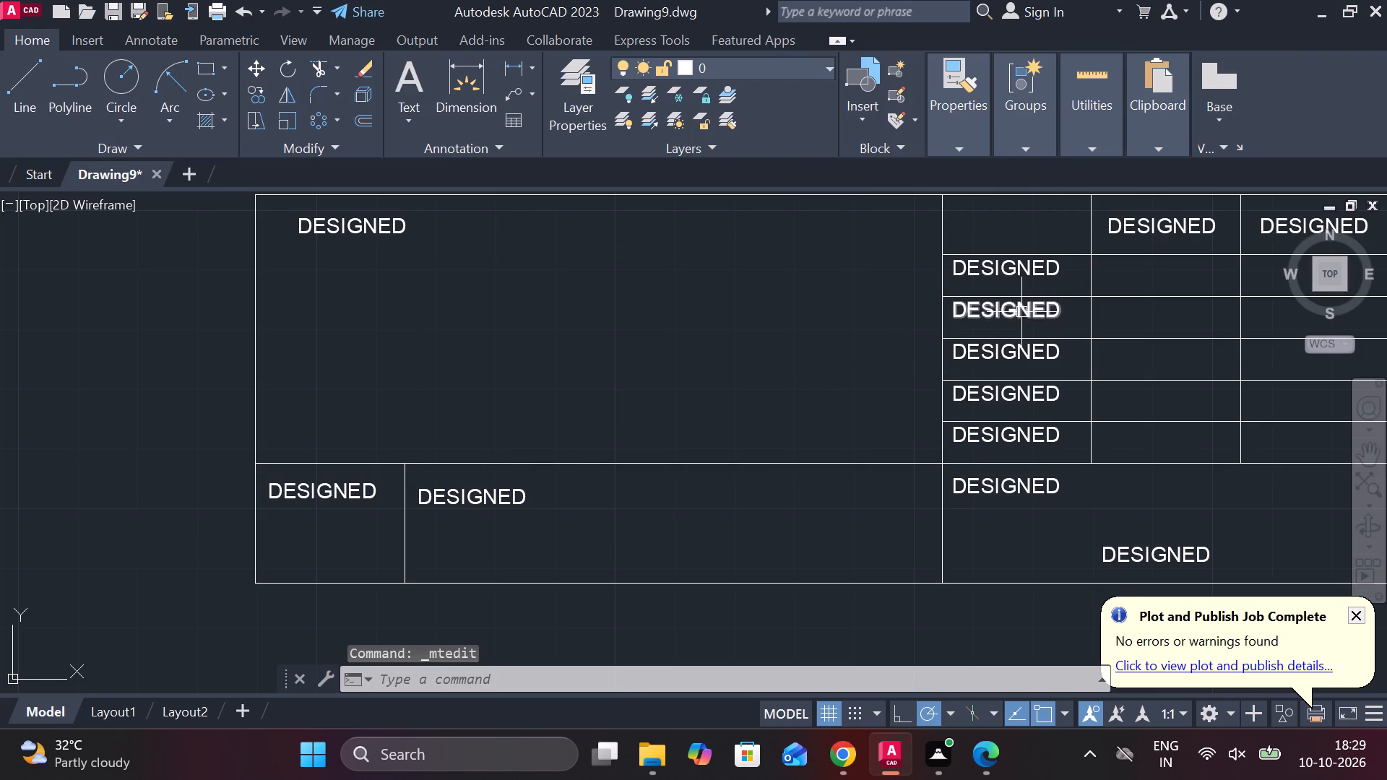
Change the DESIGNED text in the third cell of the first narrow column to DRAWN.
double_click(1021, 311)
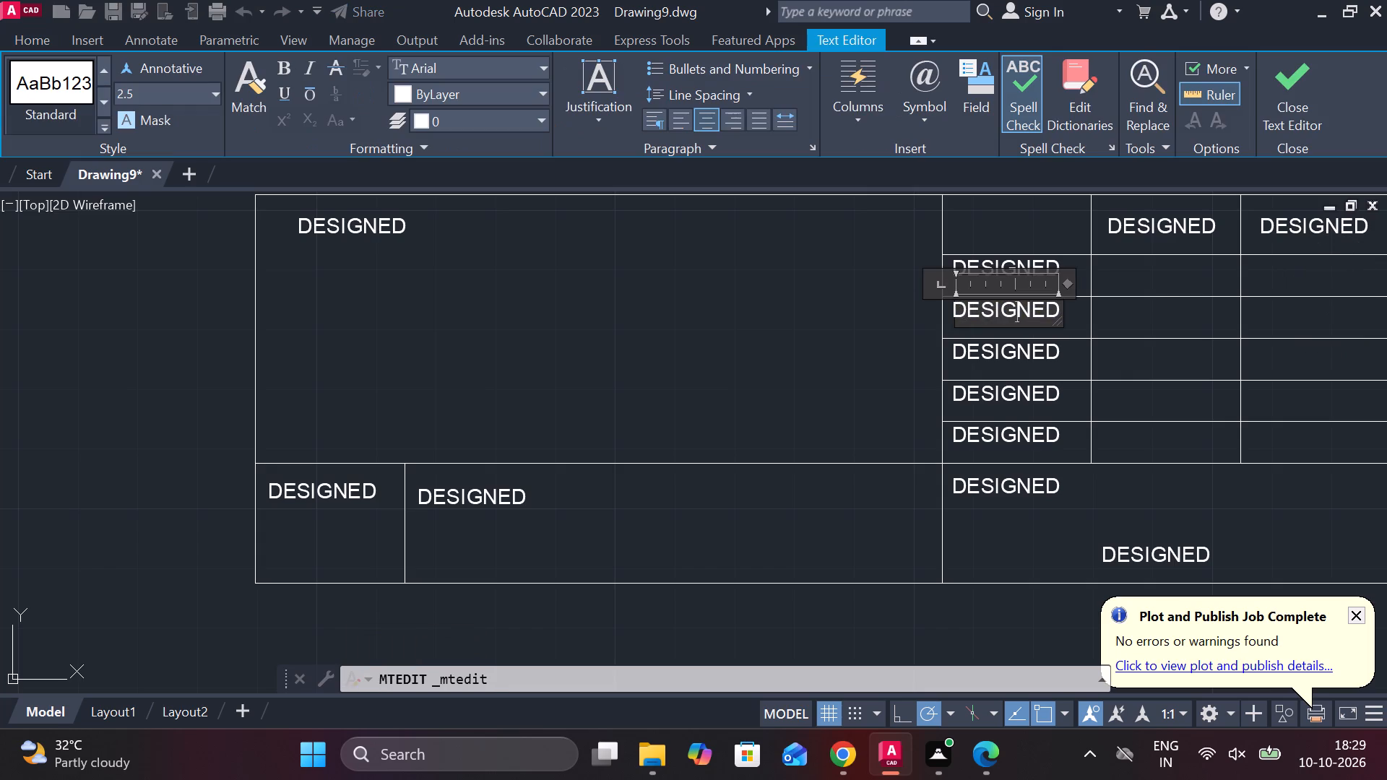
key("Right")
key("Right")
key("Right")
key("Right")
key("Right")
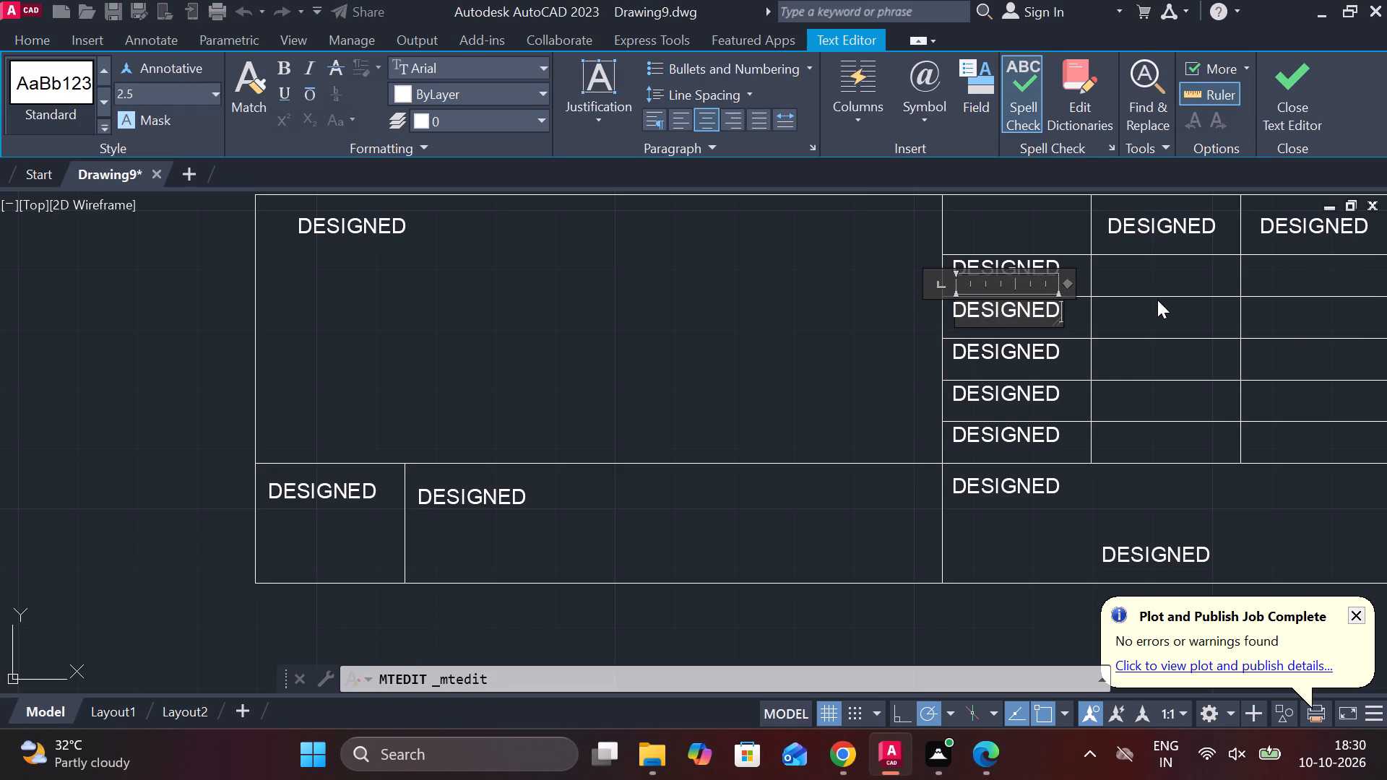
key("Right")
key("BackSpace")
key("BackSpace")
key("BackSpace")
key("BackSpace")
key("BackSpace")
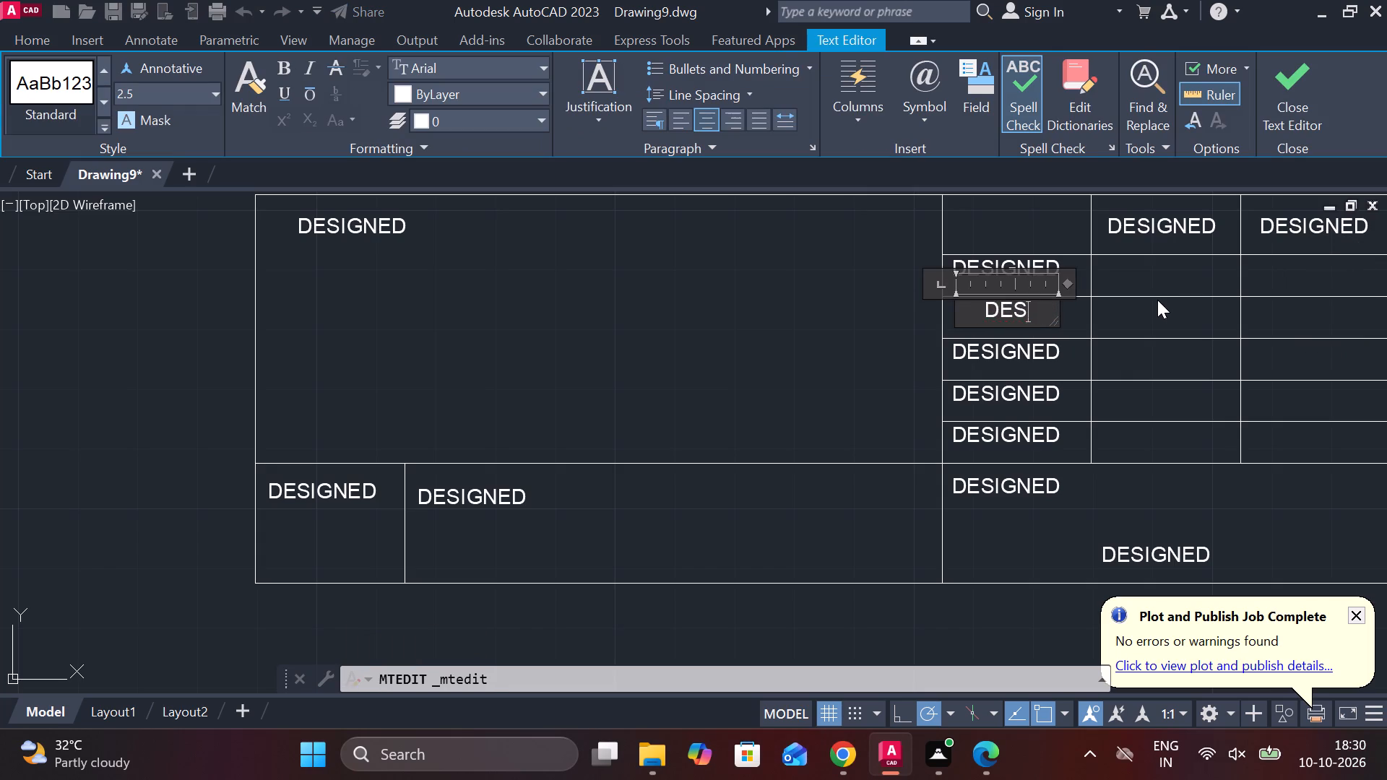
key("BackSpace")
key("BackSpace")
key("BackSpace")
type("DRAW")
key("n")
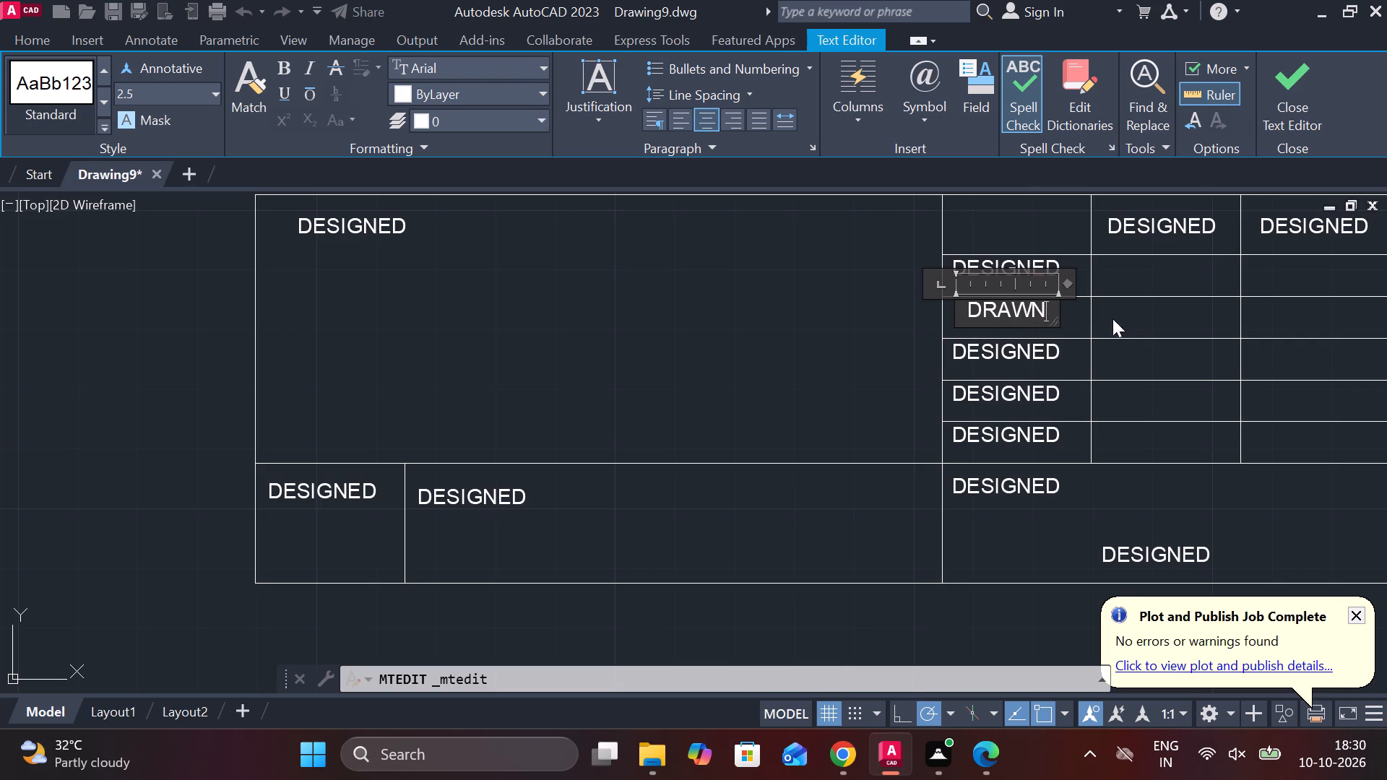
left_click(1022, 354)
Change the DESIGNED text in the cell directly below DRAWN to CHECKED.
left_click(1024, 357)
left_click(1024, 363)
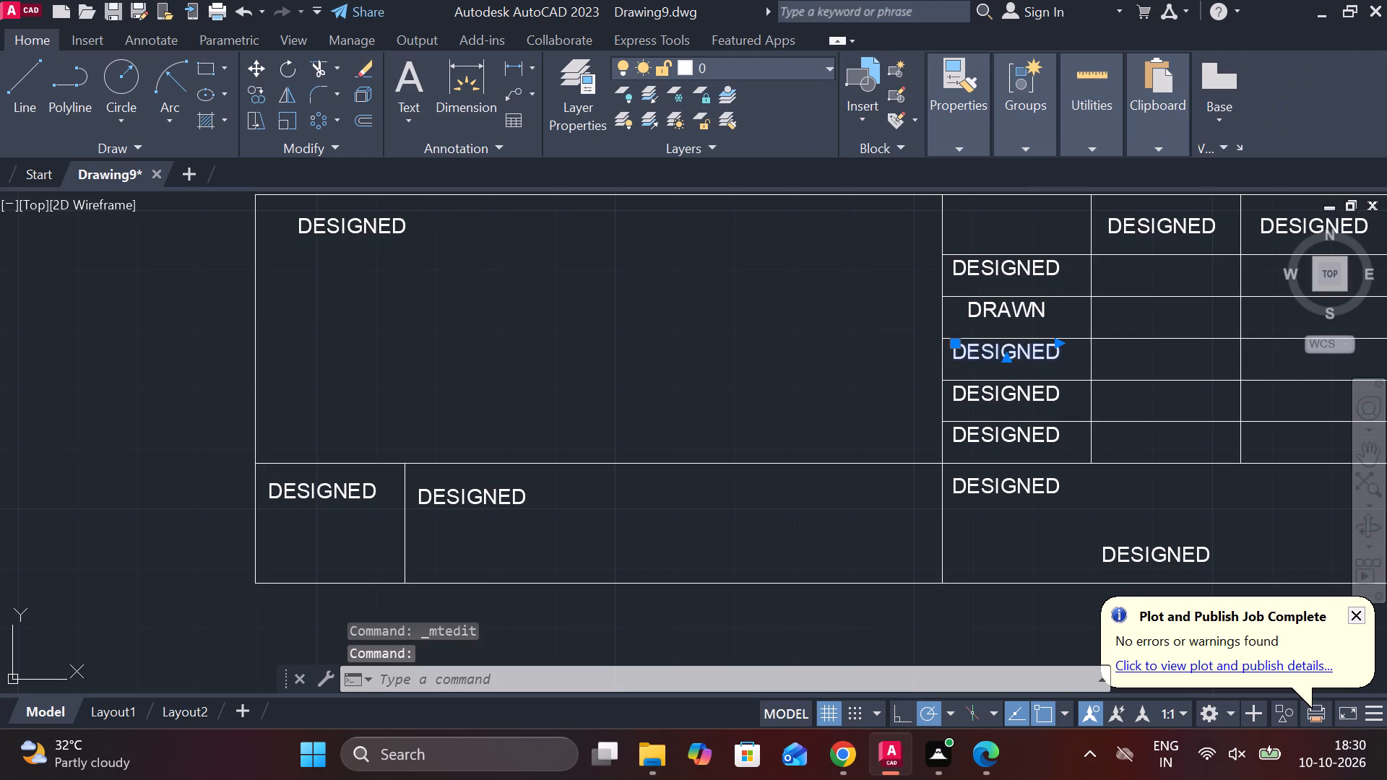
double_click(1024, 363)
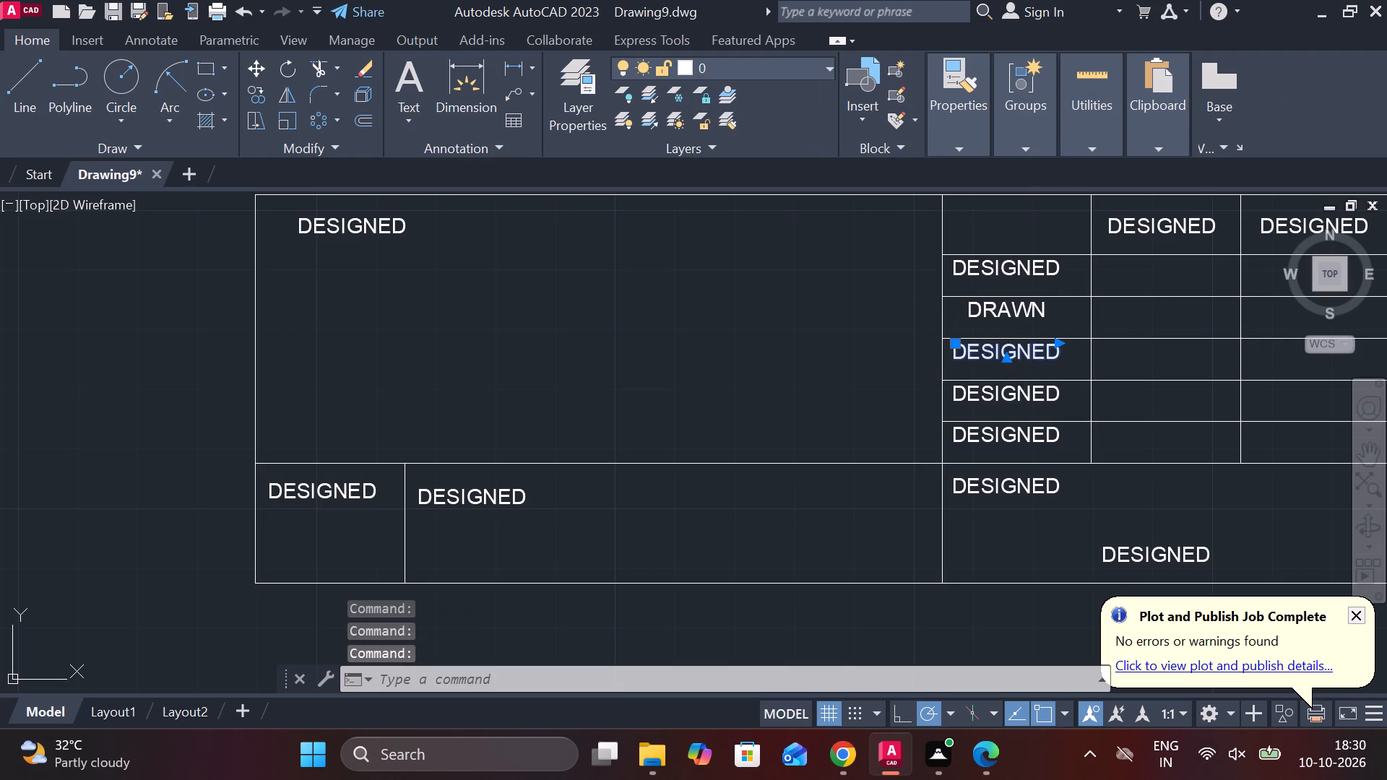
key("Right")
key("Right")
key("Right")
key("Right")
key("Right")
key("Right")
key("Right")
key("Right")
key("Right")
key("Right")
key("Right")
key("Right")
key("Right")
key("Right")
key("Right")
key("Right")
key("Right")
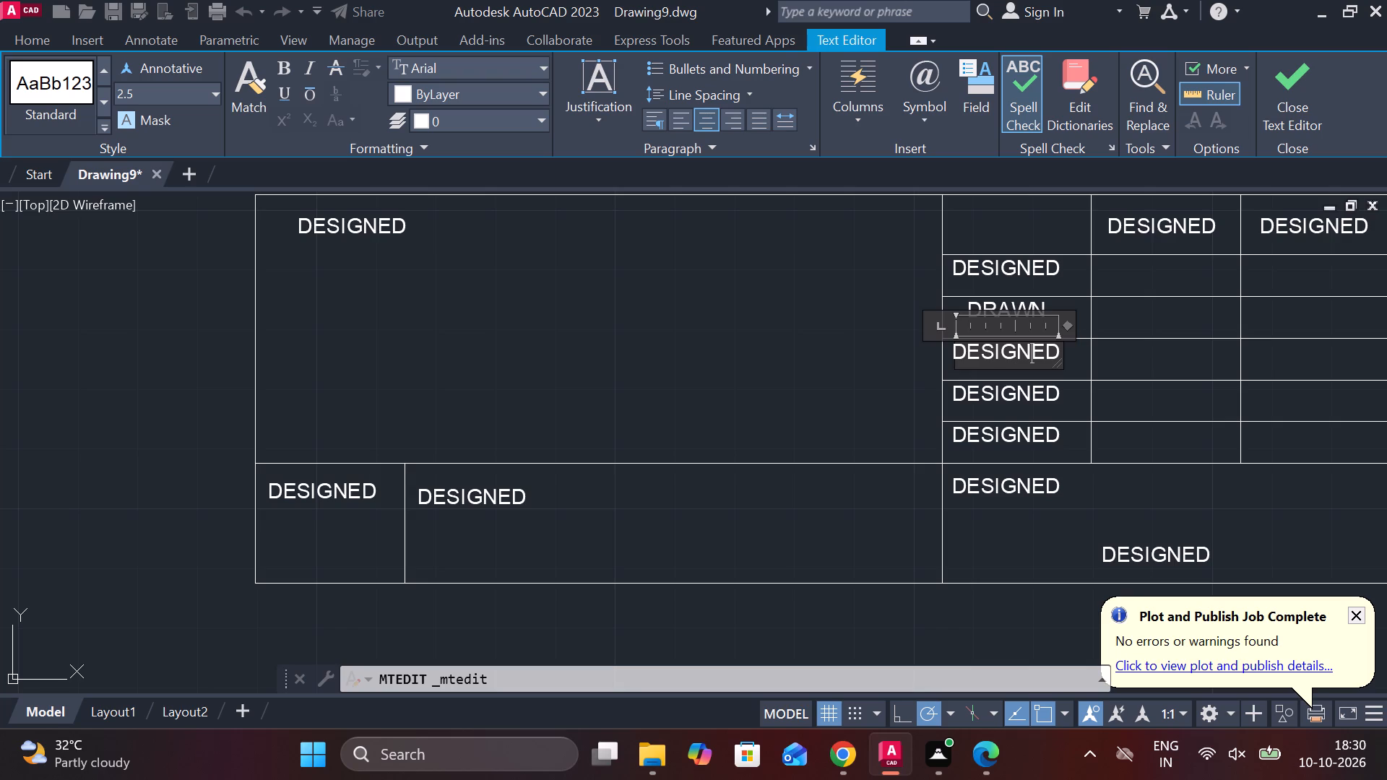
key("BackSpace")
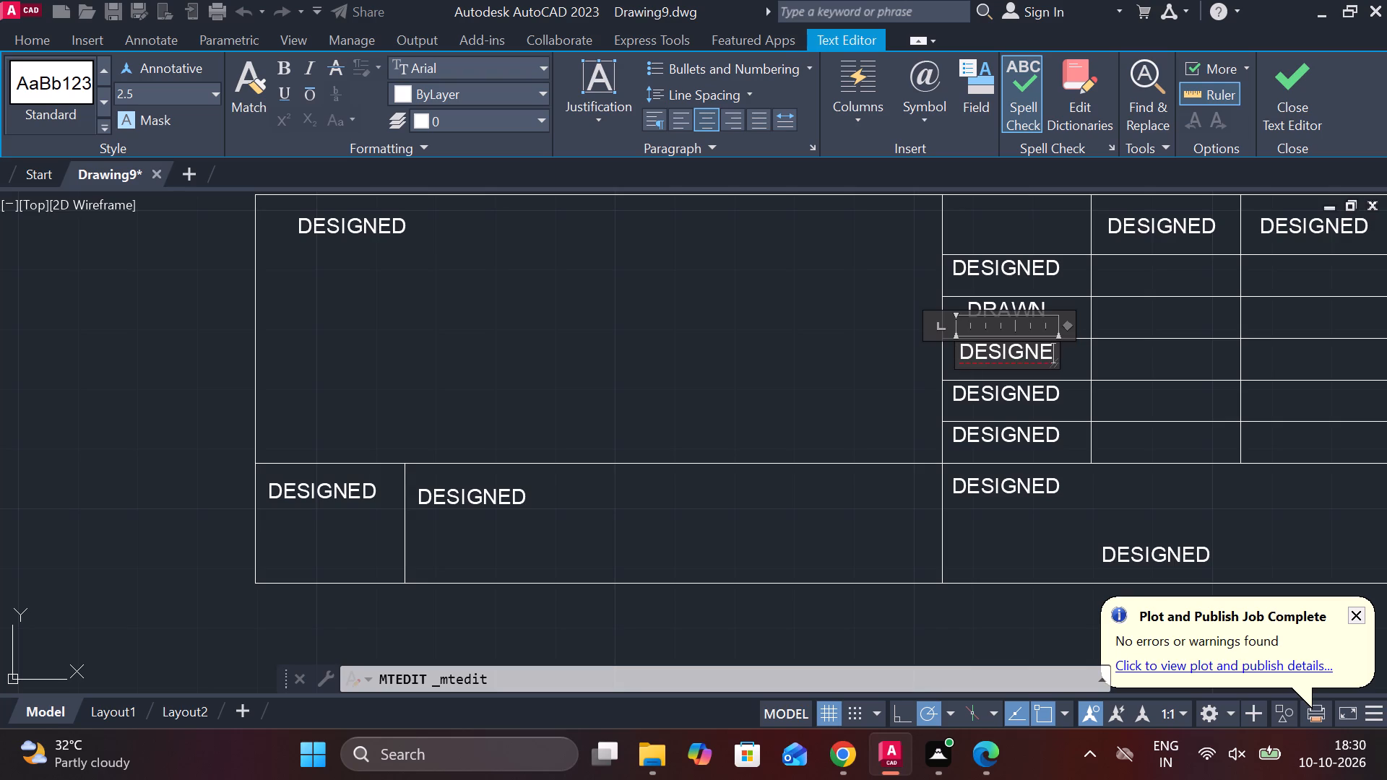
key("BackSpace")
key("BackSpace")
key("BackSpace")
key("BackSpace")
key("BackSpace")
key("BackSpace")
key("BackSpace")
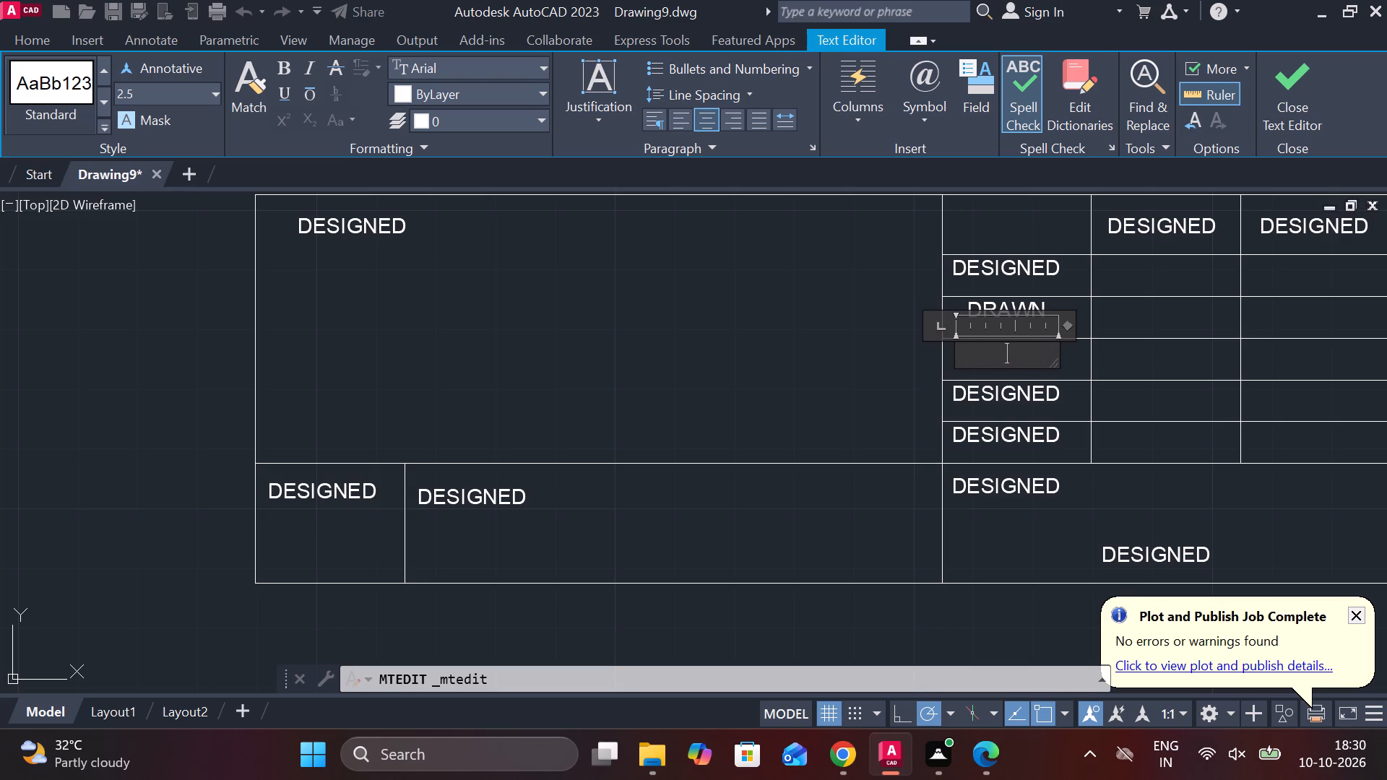
type("CHEC")
type("KED")
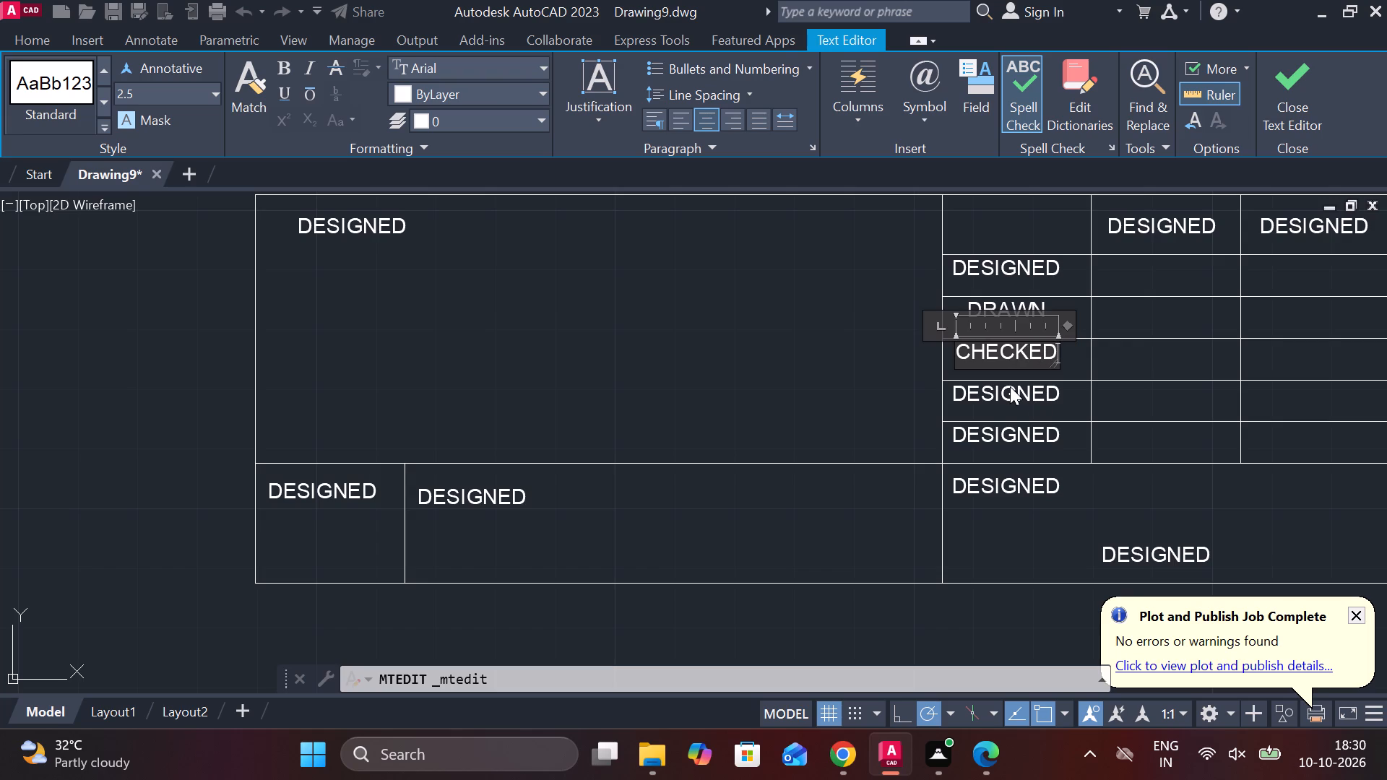
left_click(1011, 389)
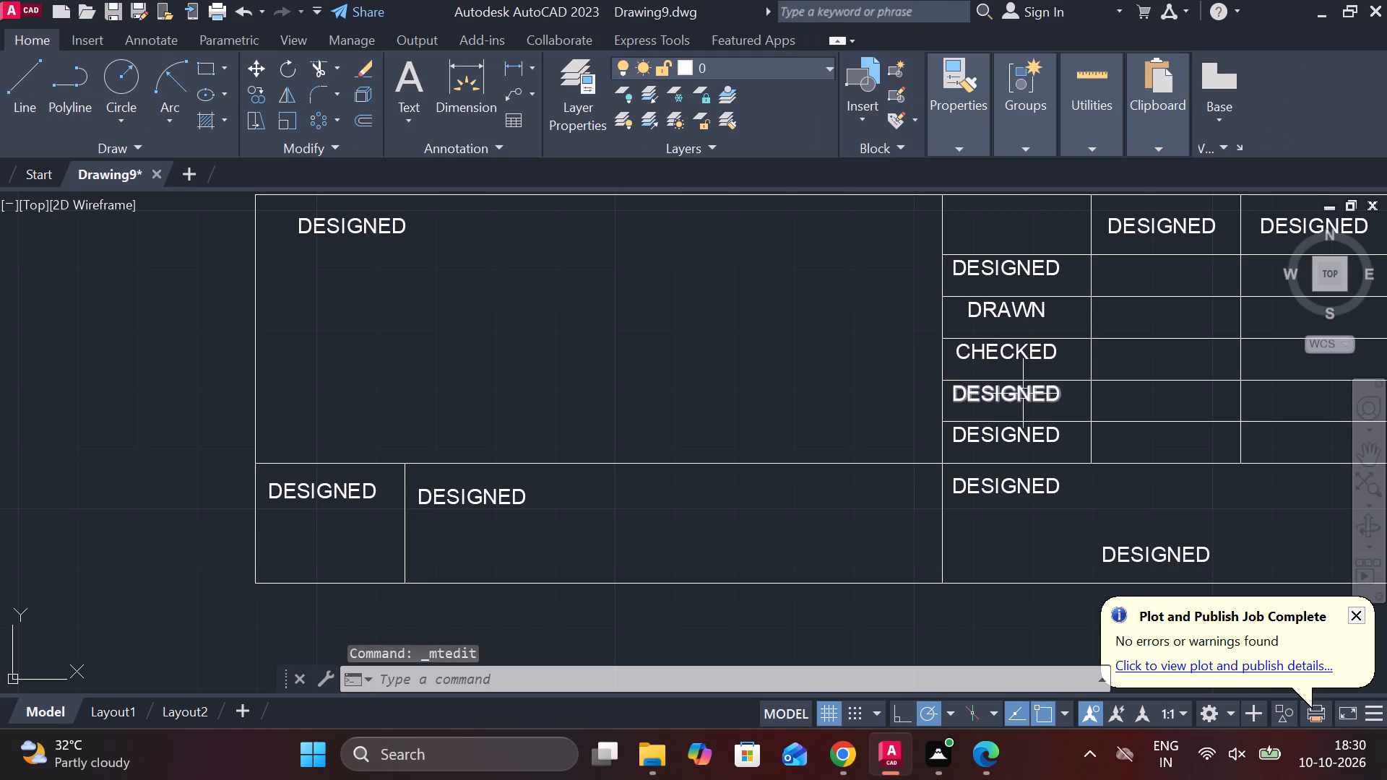
Change the DESIGNED text in the cell directly below CHECKED to STANDARD.
double_click(1014, 395)
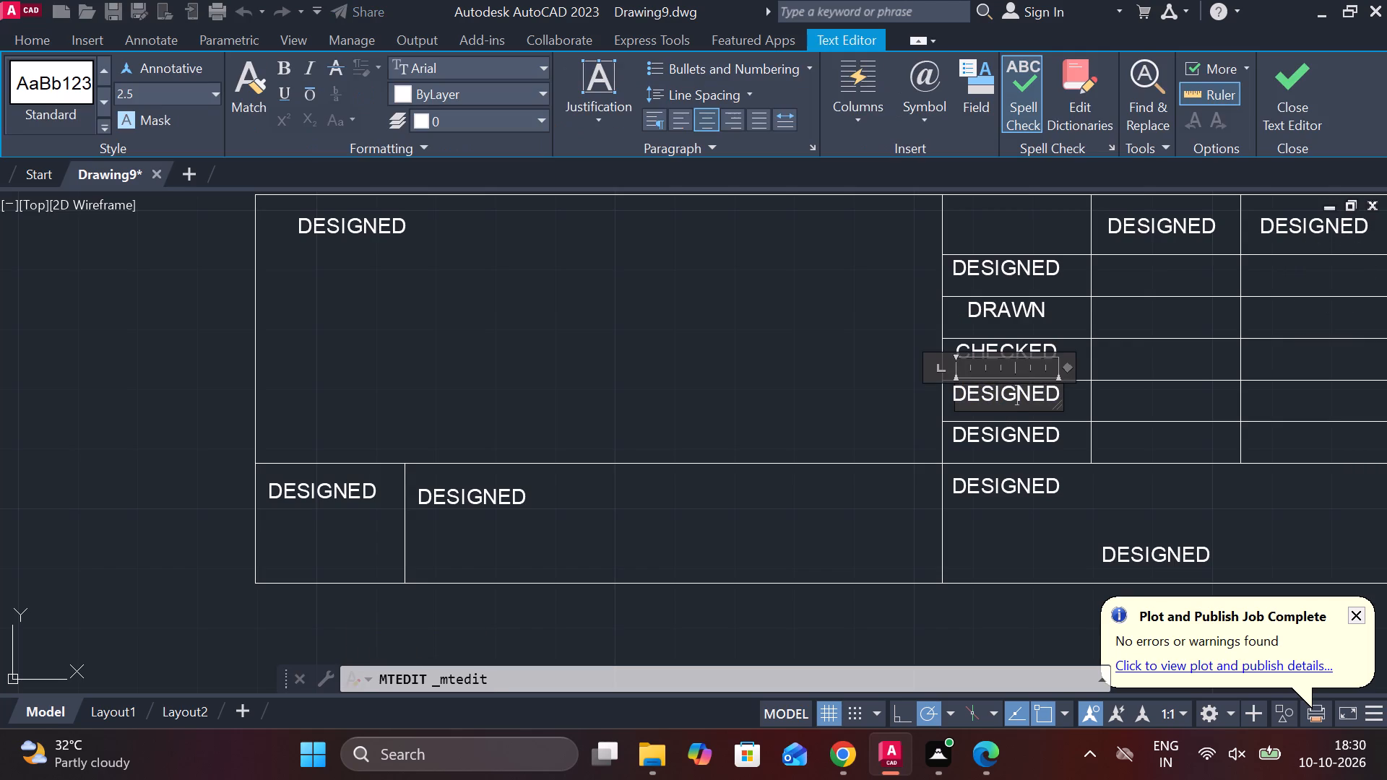
key("Right")
key("Right")
key("Right")
key("Right")
key("Right")
key("Right")
key("Right")
key("Right")
key("Right")
key("Right")
key("Right")
key("Right")
key("Right")
key("Right")
key("Right")
key("Right")
key("Right")
key("Right")
key("Right")
key("Right")
key("BackSpace")
key("BackSpace")
key("BackSpace")
key("BackSpace")
key("BackSpace")
key("BackSpace")
key("BackSpace")
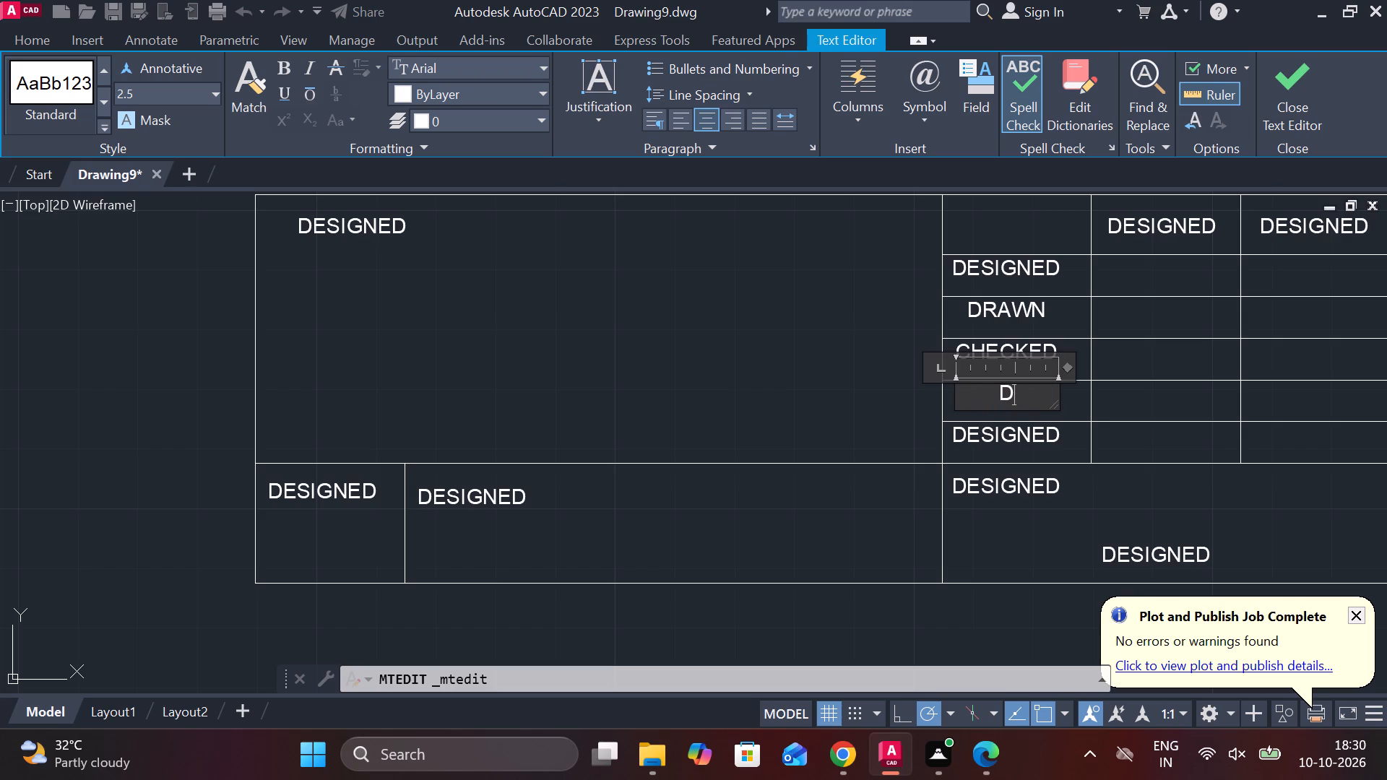
key("BackSpace")
type("STANDARD")
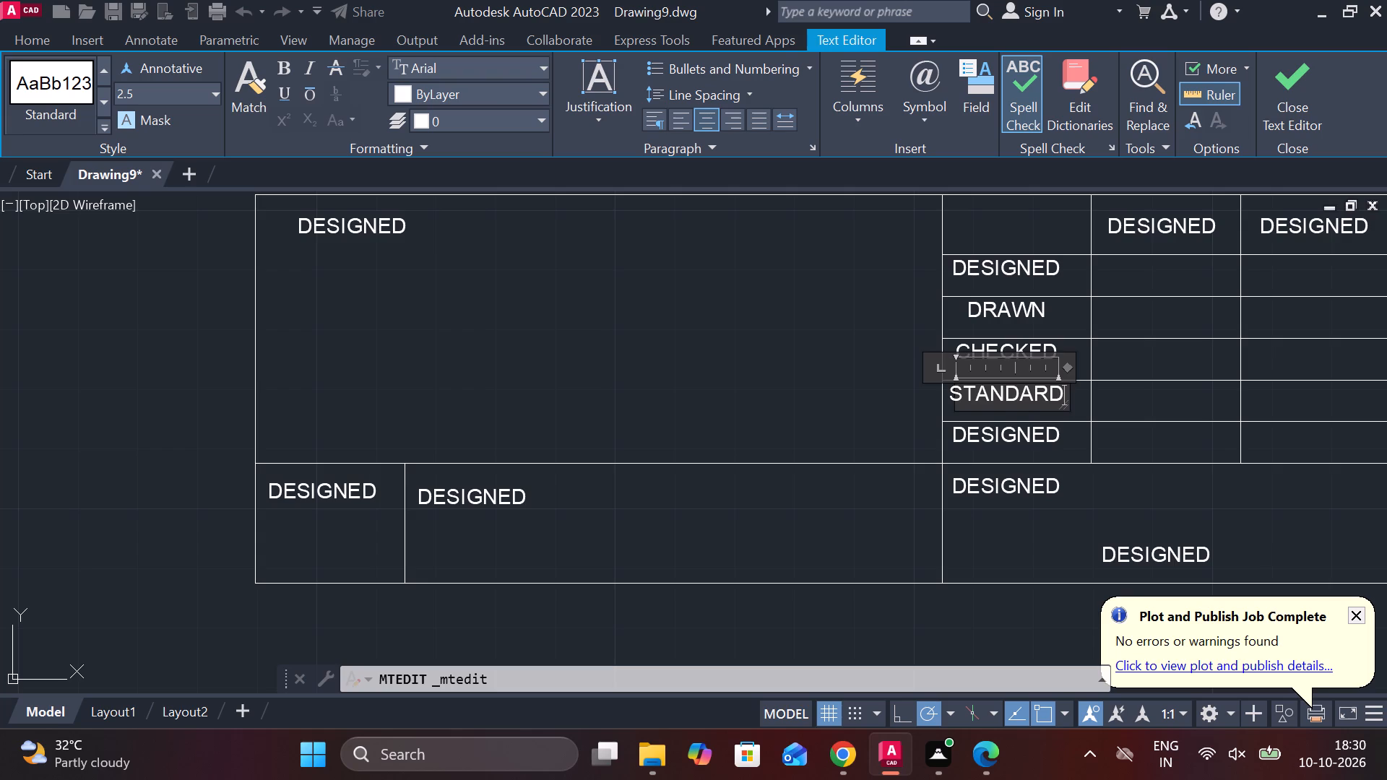
double_click(1011, 440)
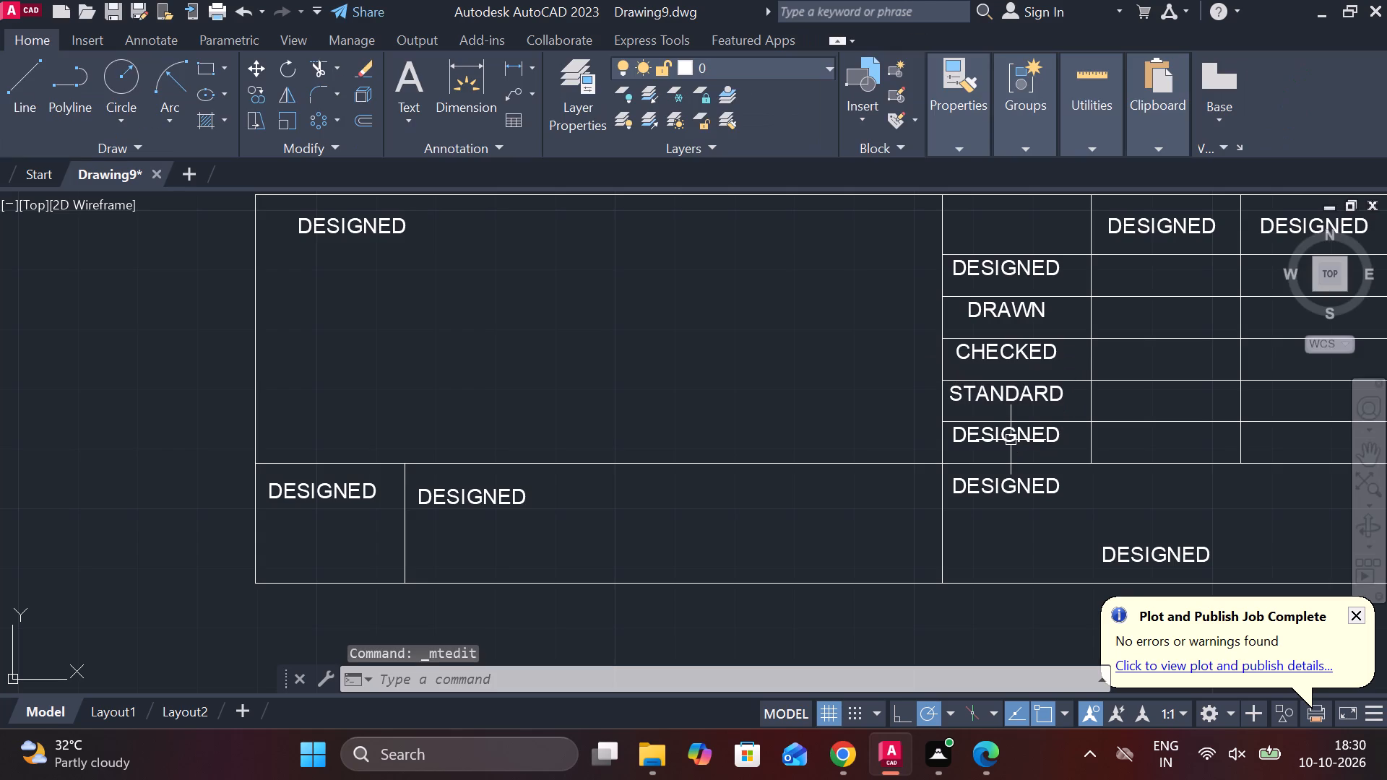
Change the DESIGNED text in the first narrow column's bottom cell, below STANDARD, to APPROVED.
double_click(1011, 440)
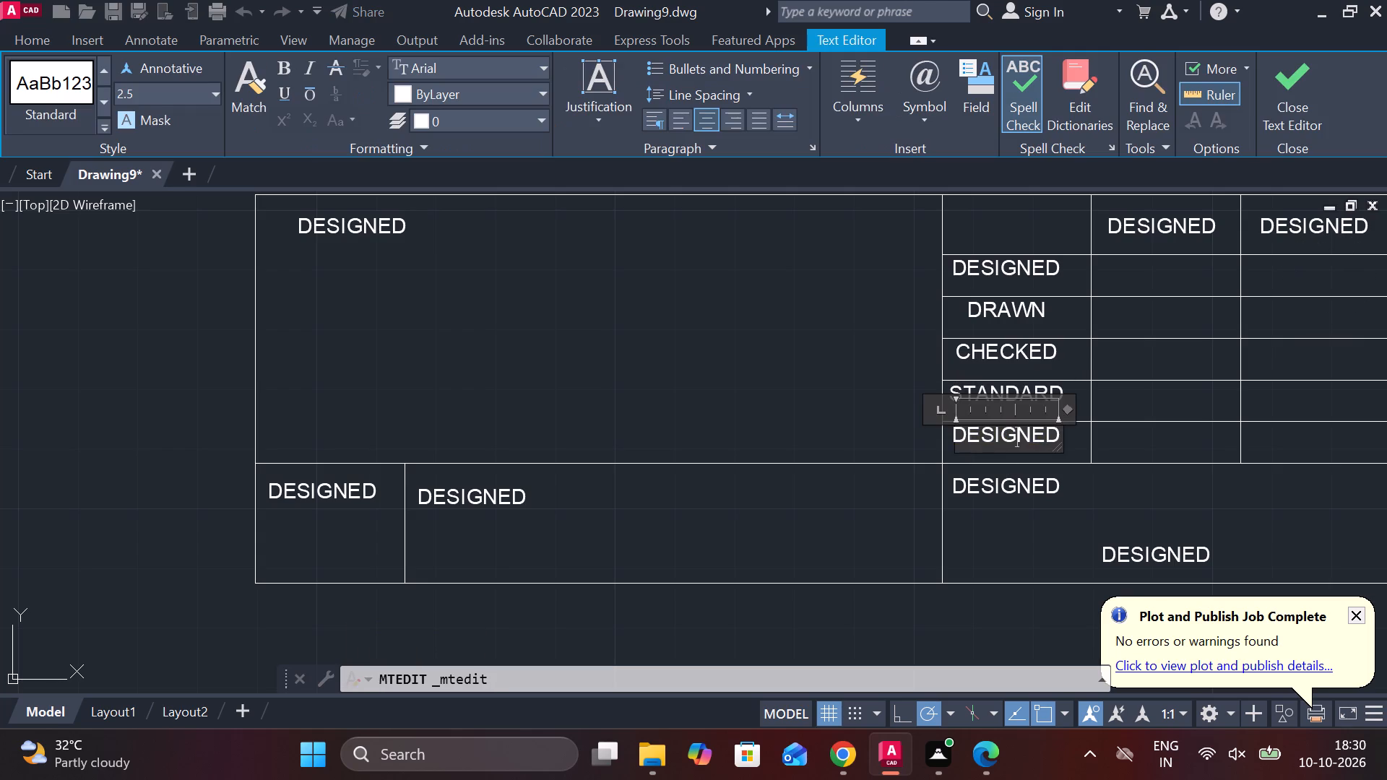
key("Right")
key("Right")
key("Right")
key("Right")
key("Right")
key("Right")
key("Right")
key("Right")
key("Right")
key("Right")
key("Right")
key("Right")
key("Right")
key("Right")
key("Right")
key("BackSpace")
key("BackSpace")
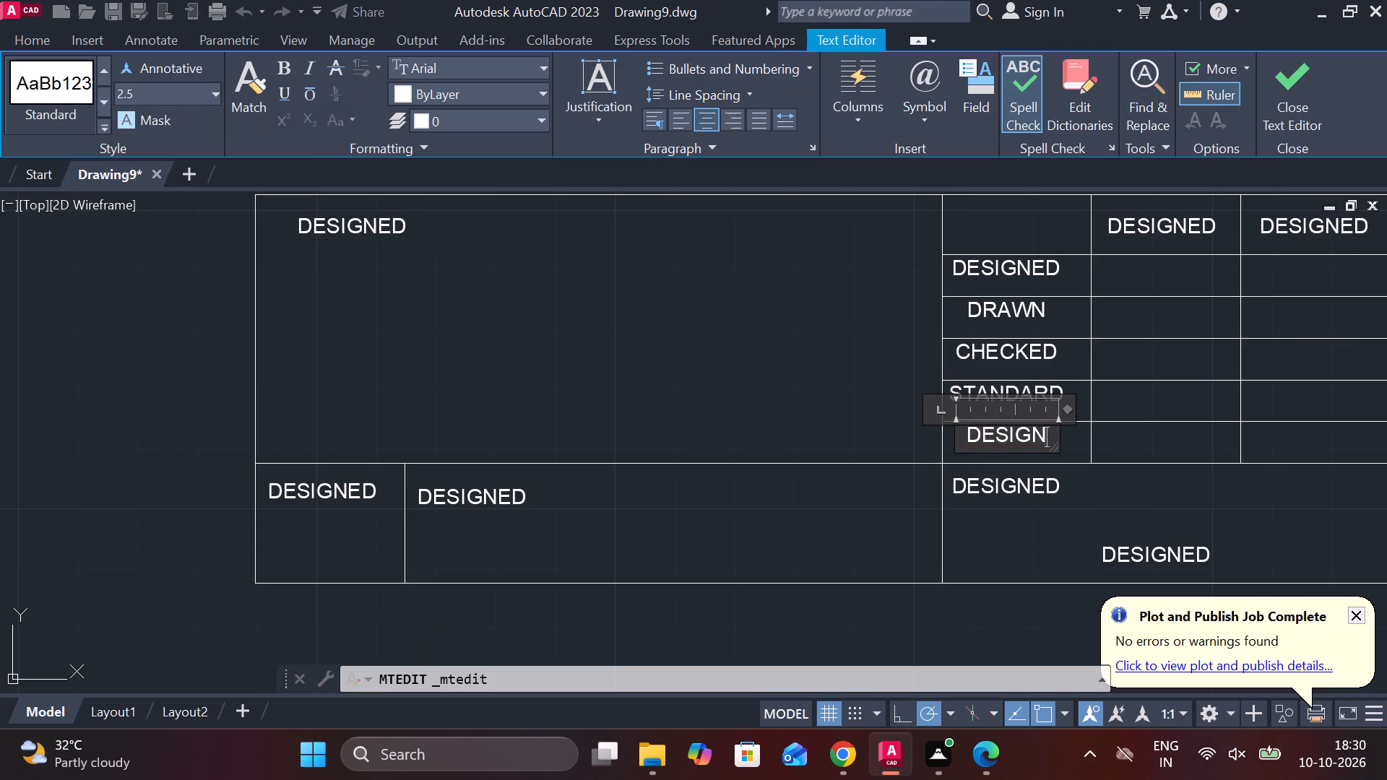
key("BackSpace")
key("BackSpace")
key("BackSpace")
key("BackSpace")
key("BackSpace")
key("BackSpace")
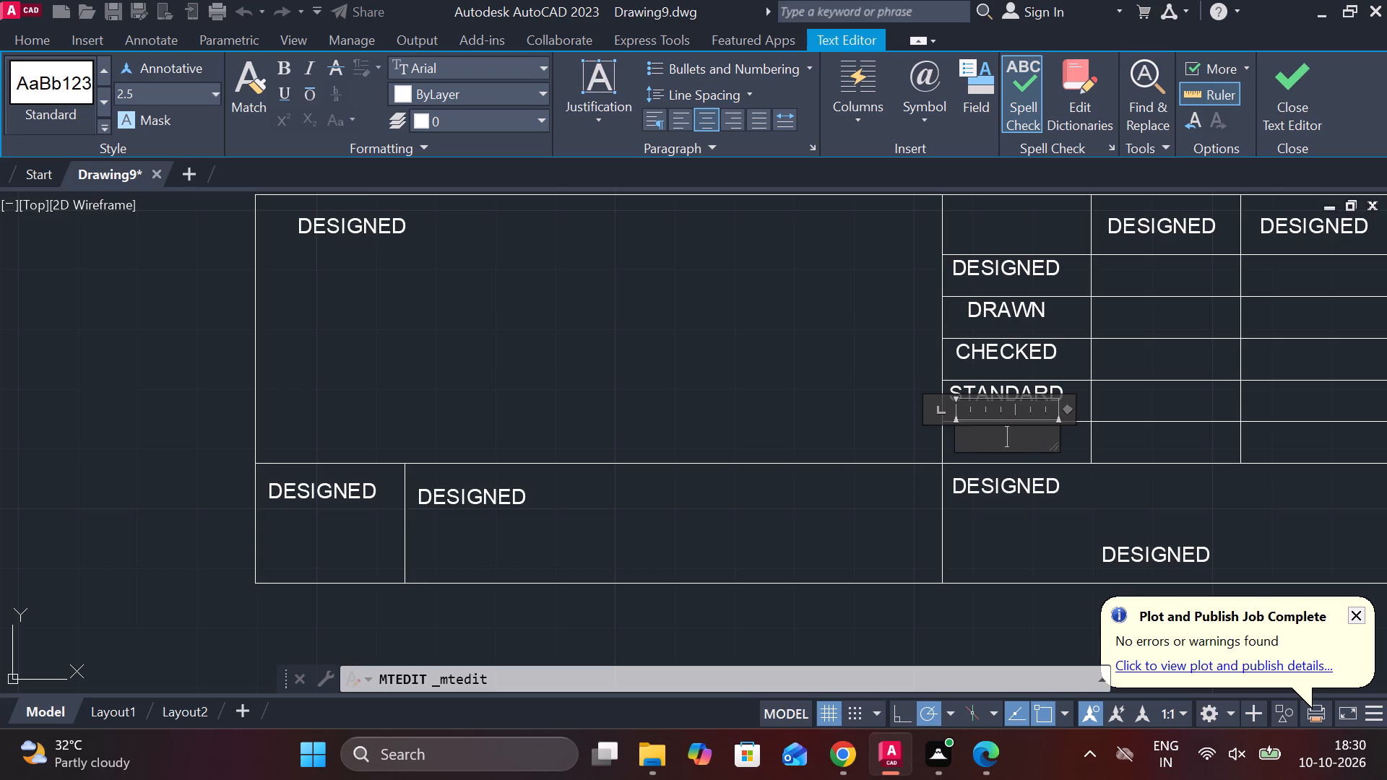
type("APPROVEED")
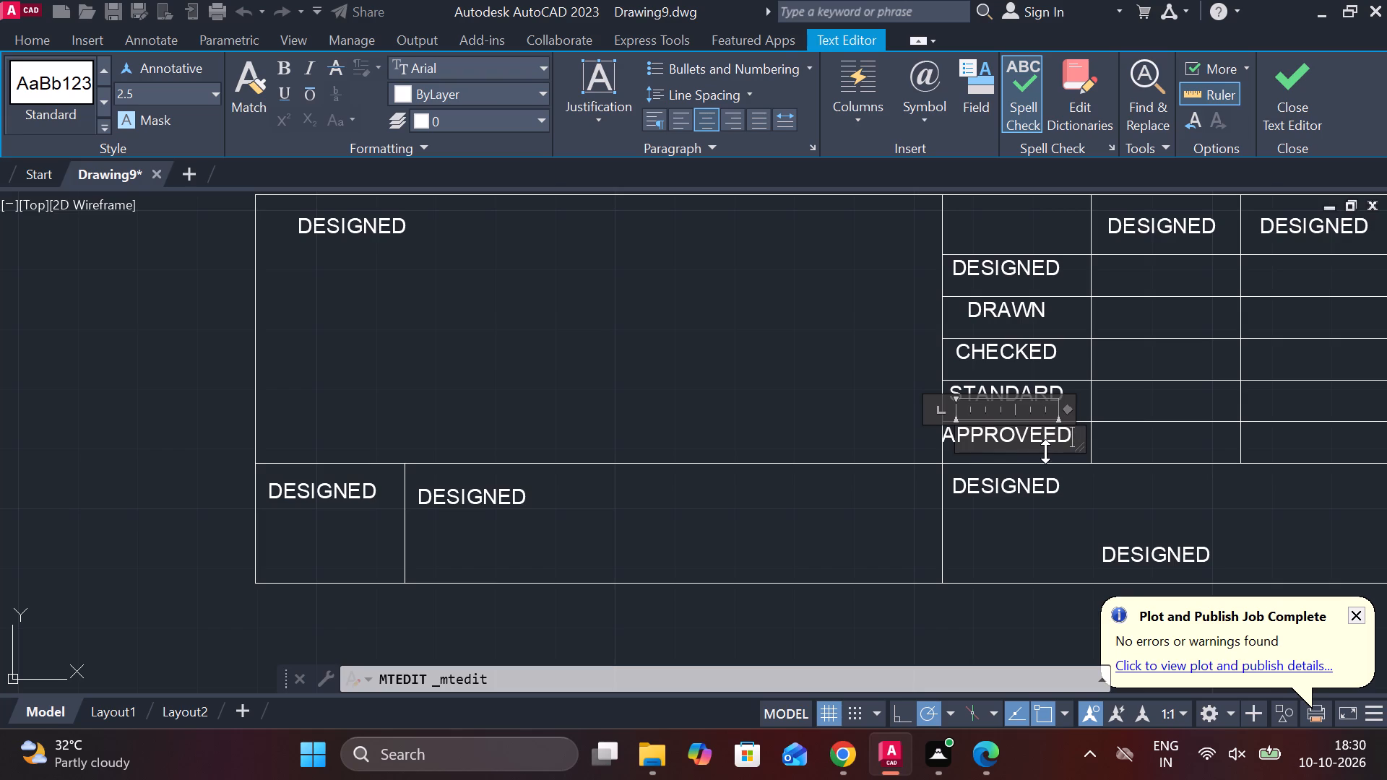
key("BackSpace")
key("BackSpace")
key("d")
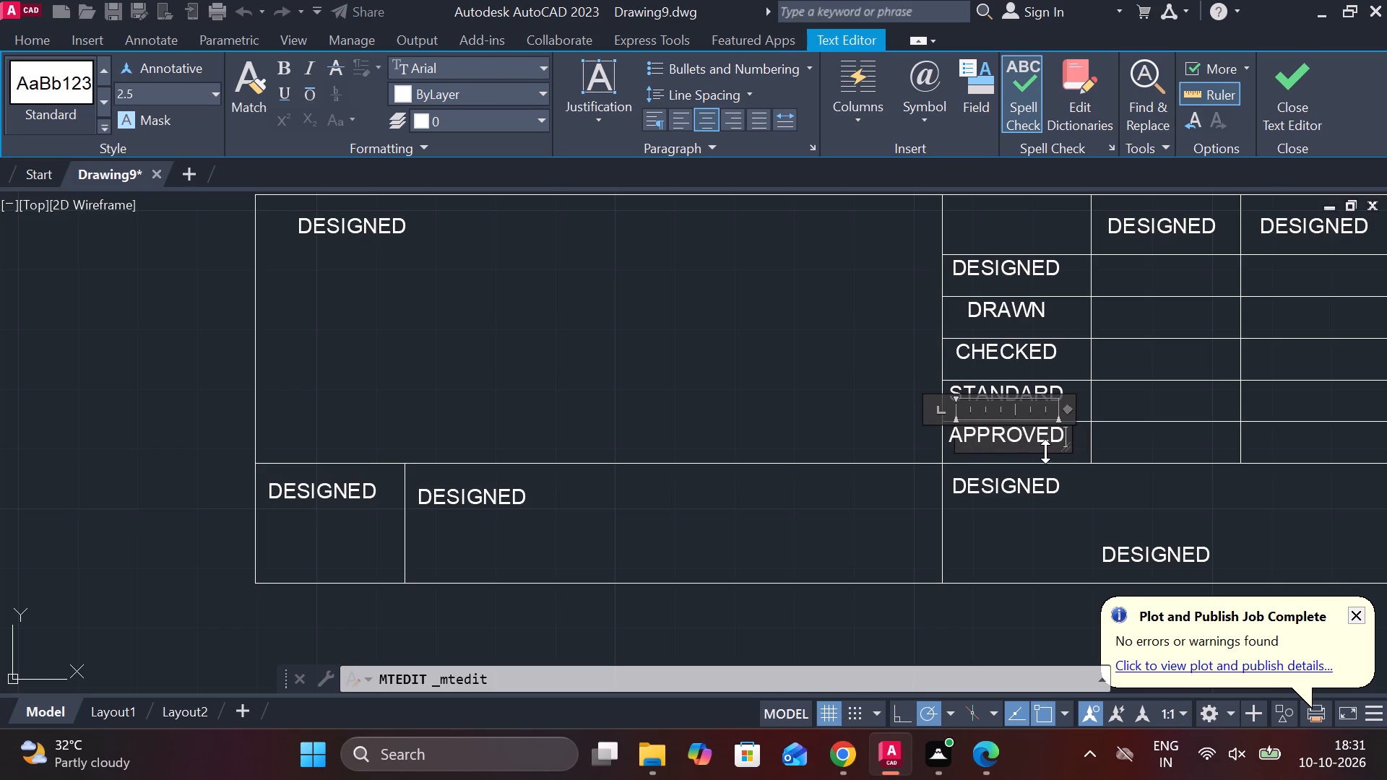
key("Return")
key("BackSpace")
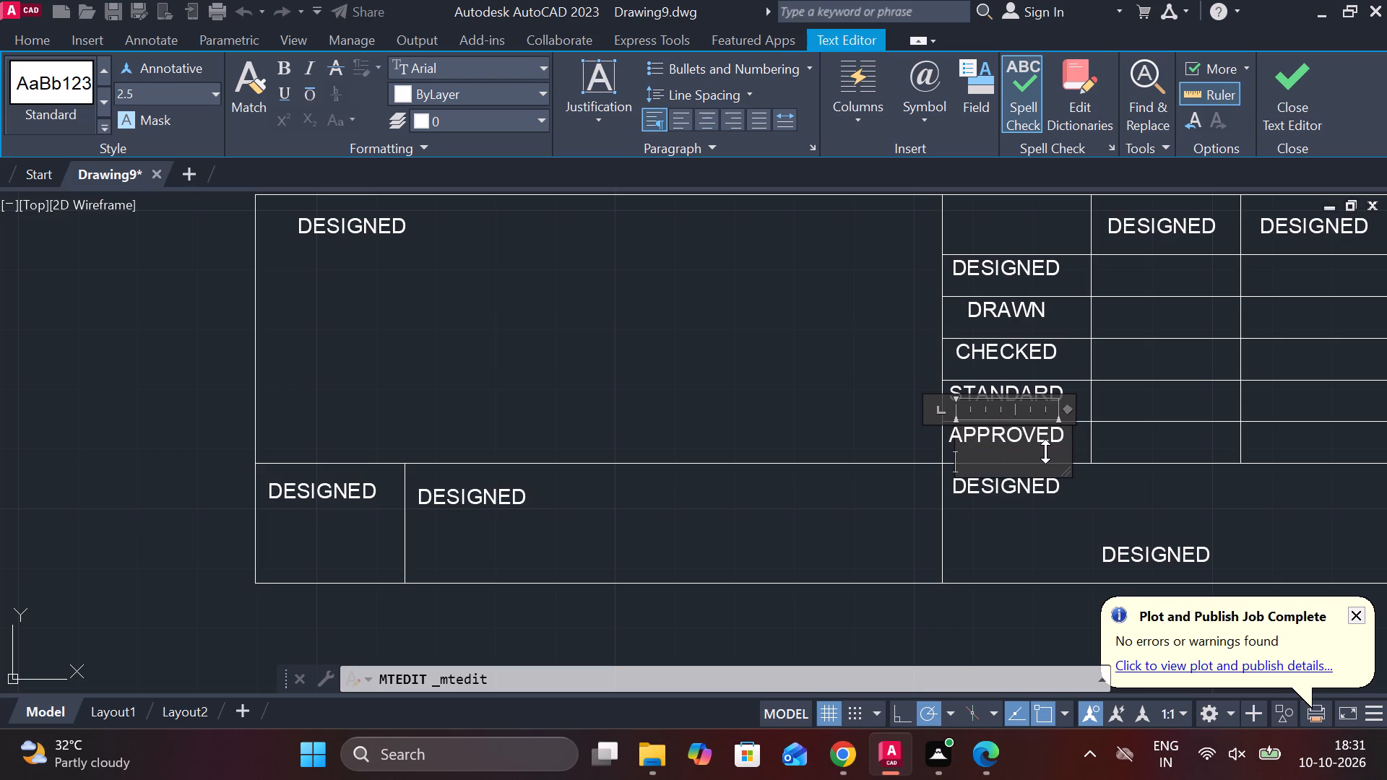
double_click(1036, 495)
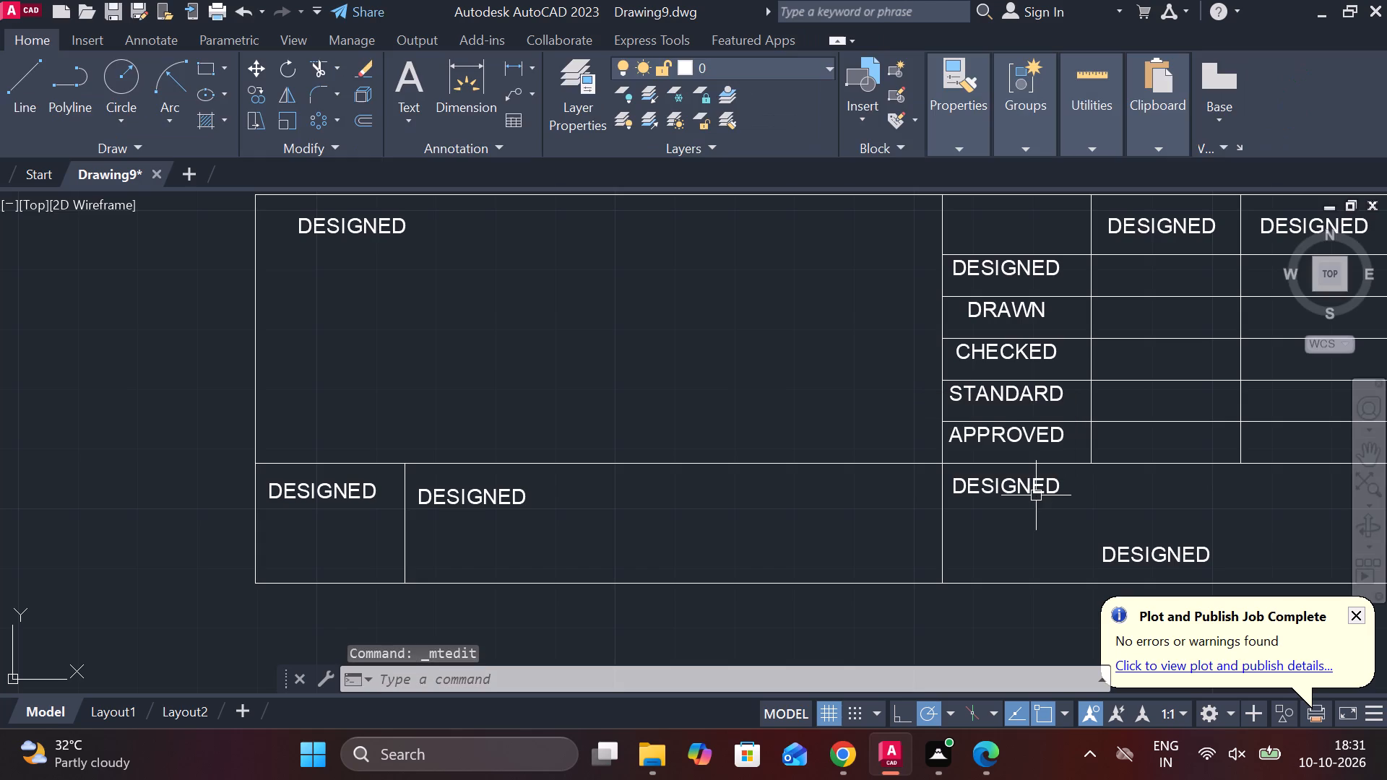
Change the DESIGNED text in the wide cell below APPROVED to DRAWING NO: and widen its text frame to fit one line.
double_click(1028, 498)
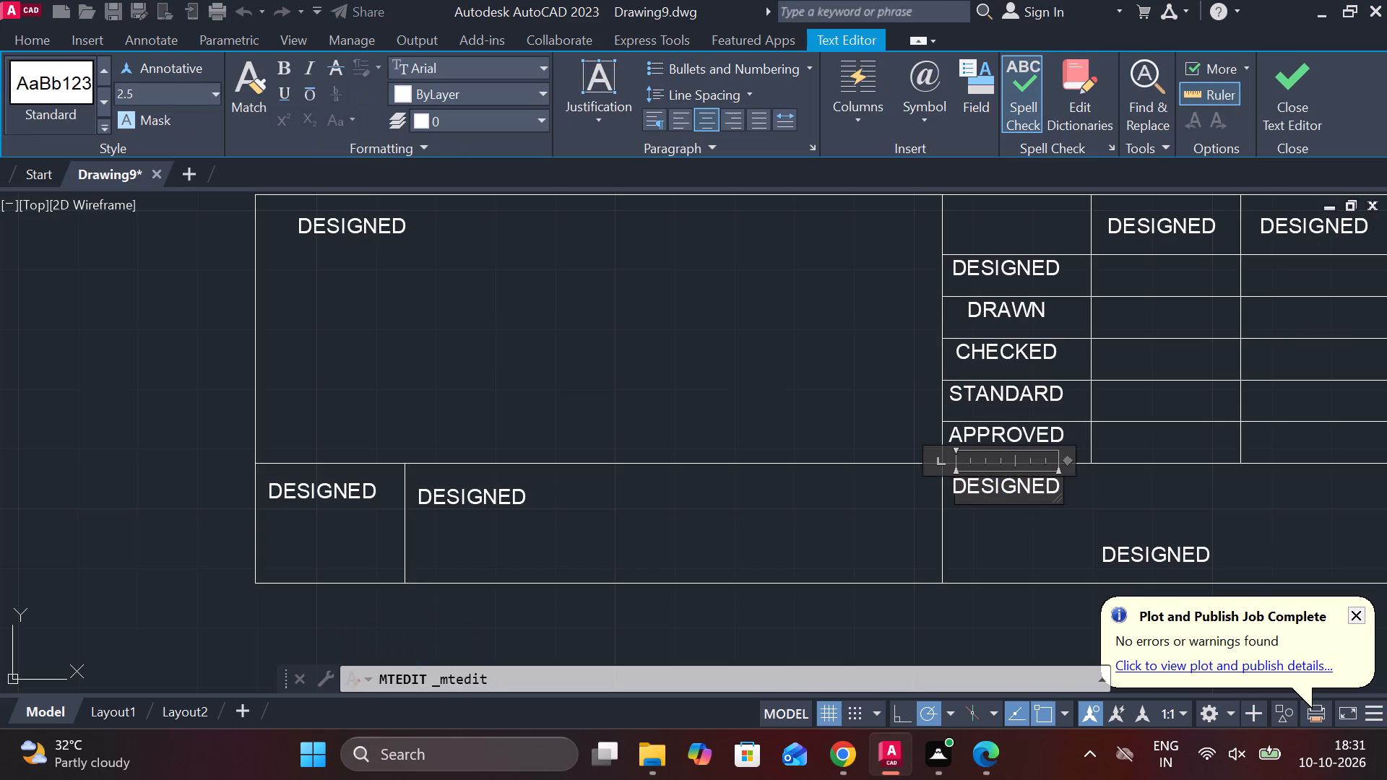
key("Right")
key("Right")
key("Right")
key("Right")
key("Right")
key("Right")
key("Right")
key("Right")
key("Right")
key("Right")
key("Right")
key("Right")
key("Right")
key("Right")
key("Right")
key("BackSpace")
key("BackSpace")
key("BackSpace")
key("BackSpace")
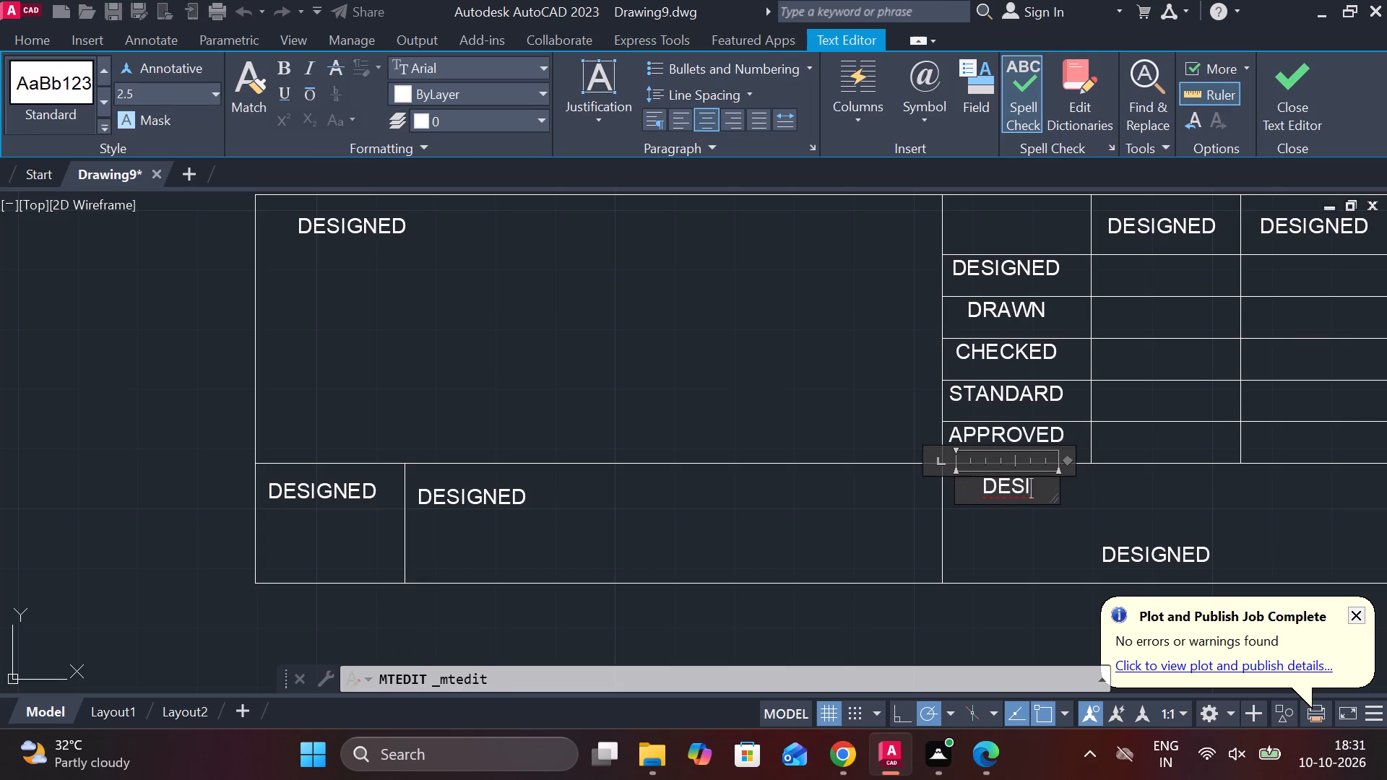
key("BackSpace")
key("BackSpace")
key("BackSpace")
type("RAW")
type("ING")
key("space")
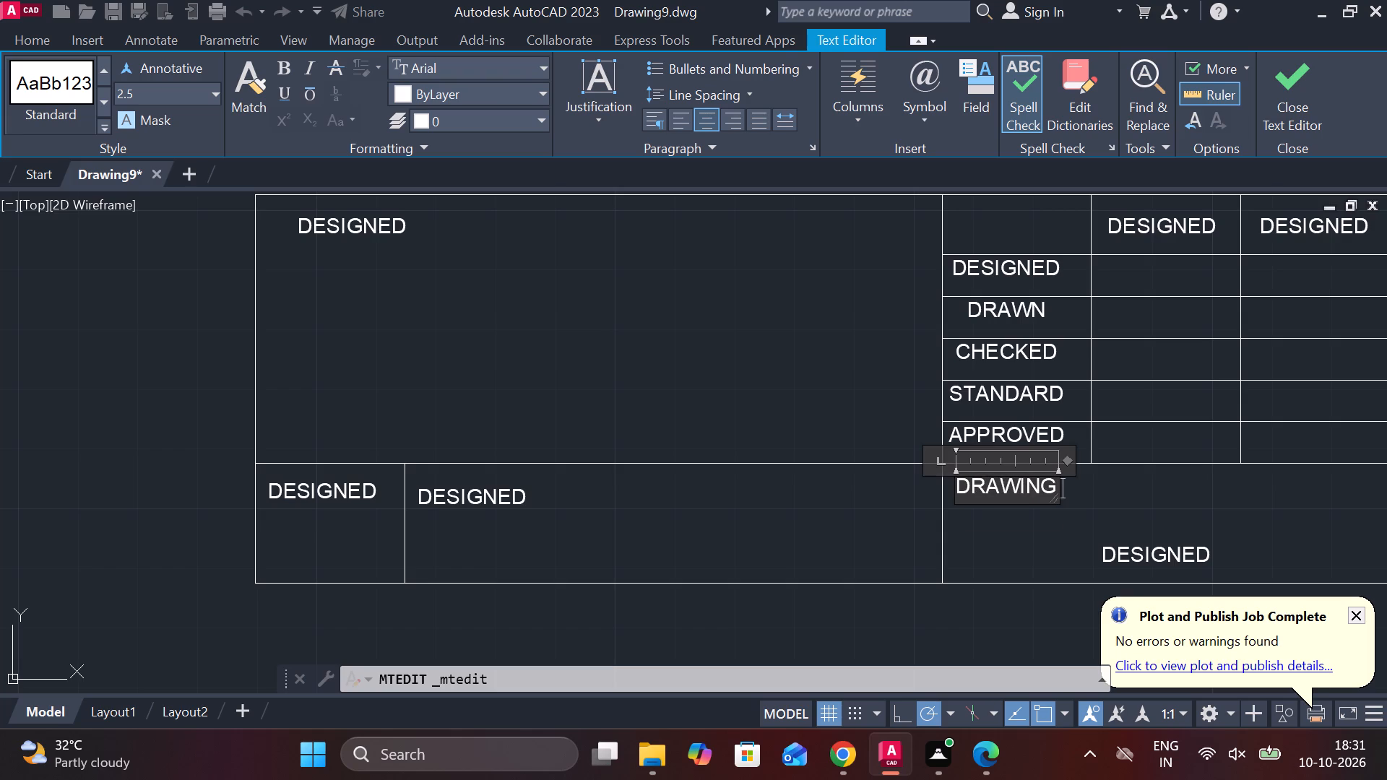
type("NO")
key("shift+colon")
left_click_drag(1058, 500, 1109, 493)
left_click(1112, 491)
left_click(1113, 490)
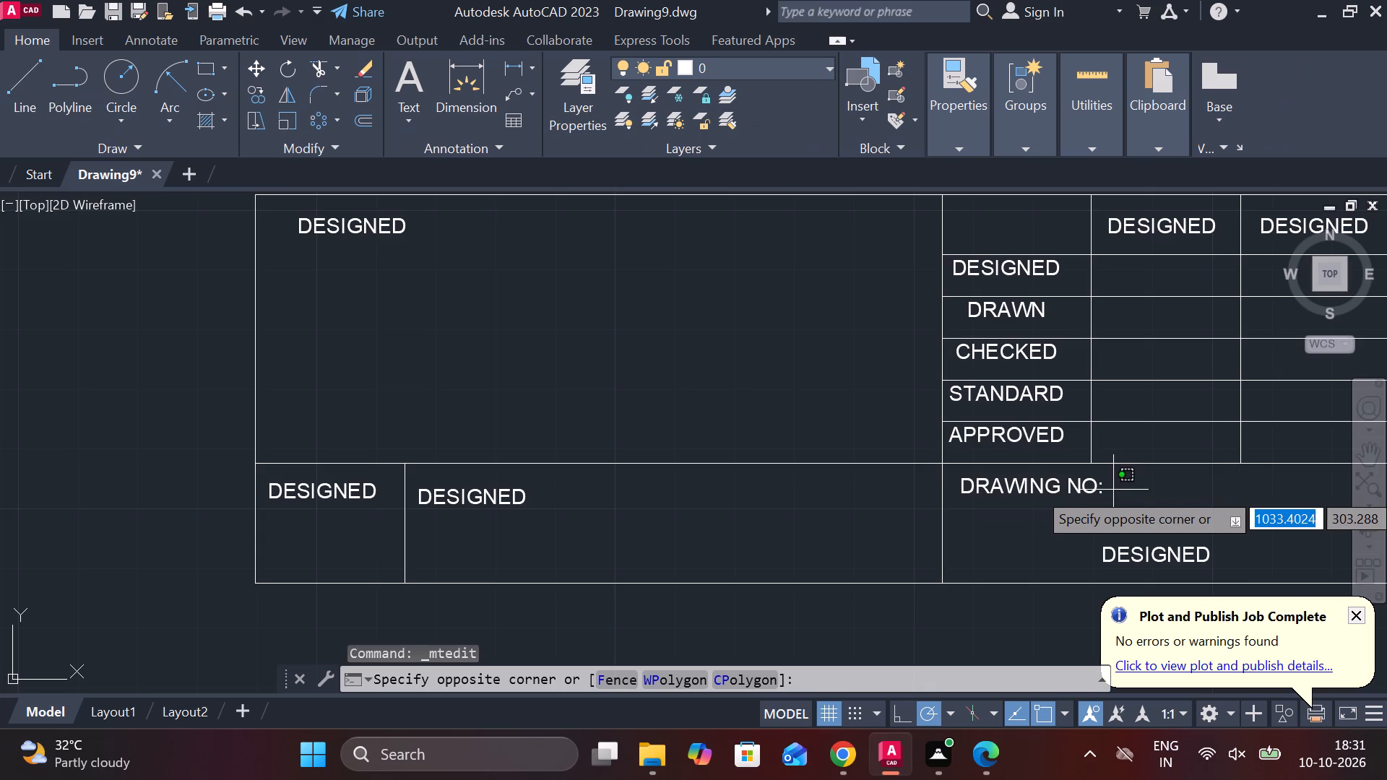
key("Escape")
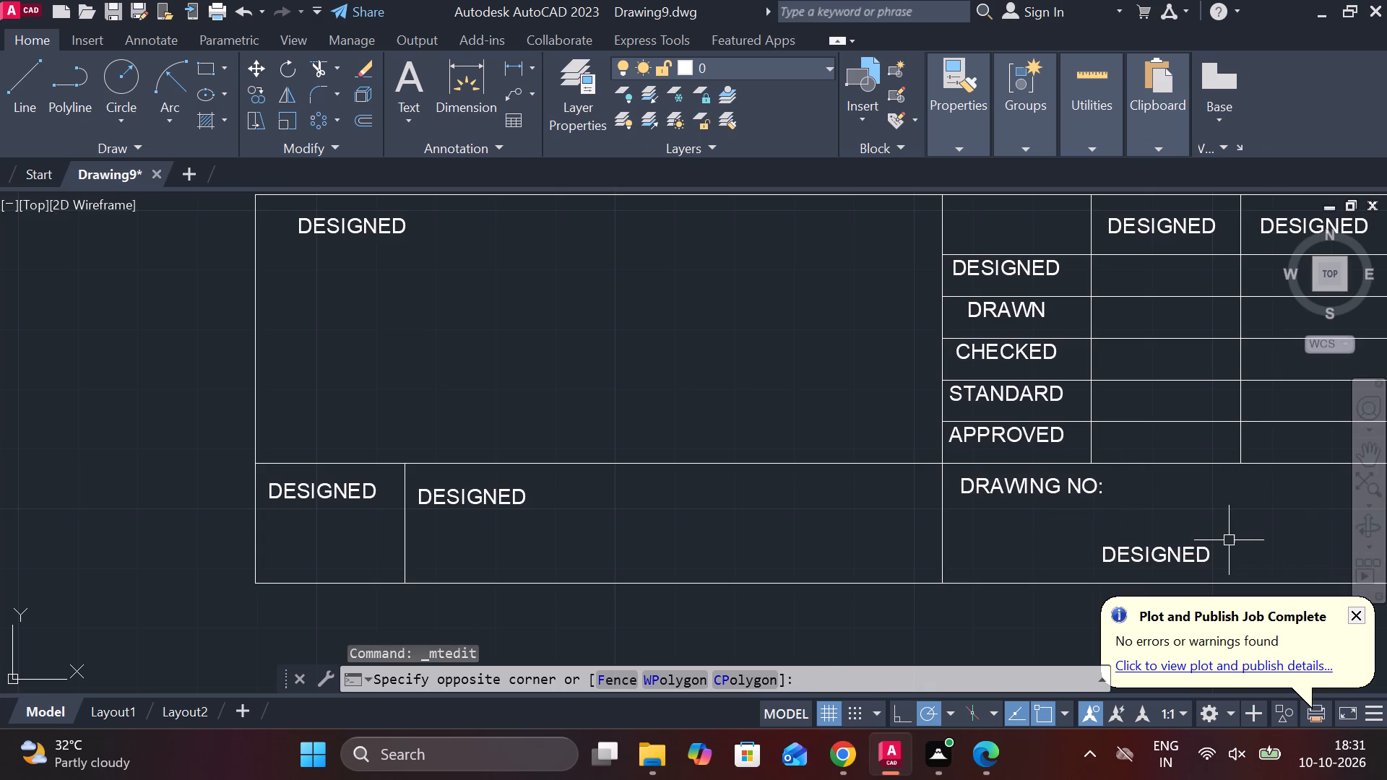
Change the lower DESIGNED text in the DRAWING NO: cell to SHEET NO:1 OF 1 and widen its frame to fit one line.
double_click(1185, 560)
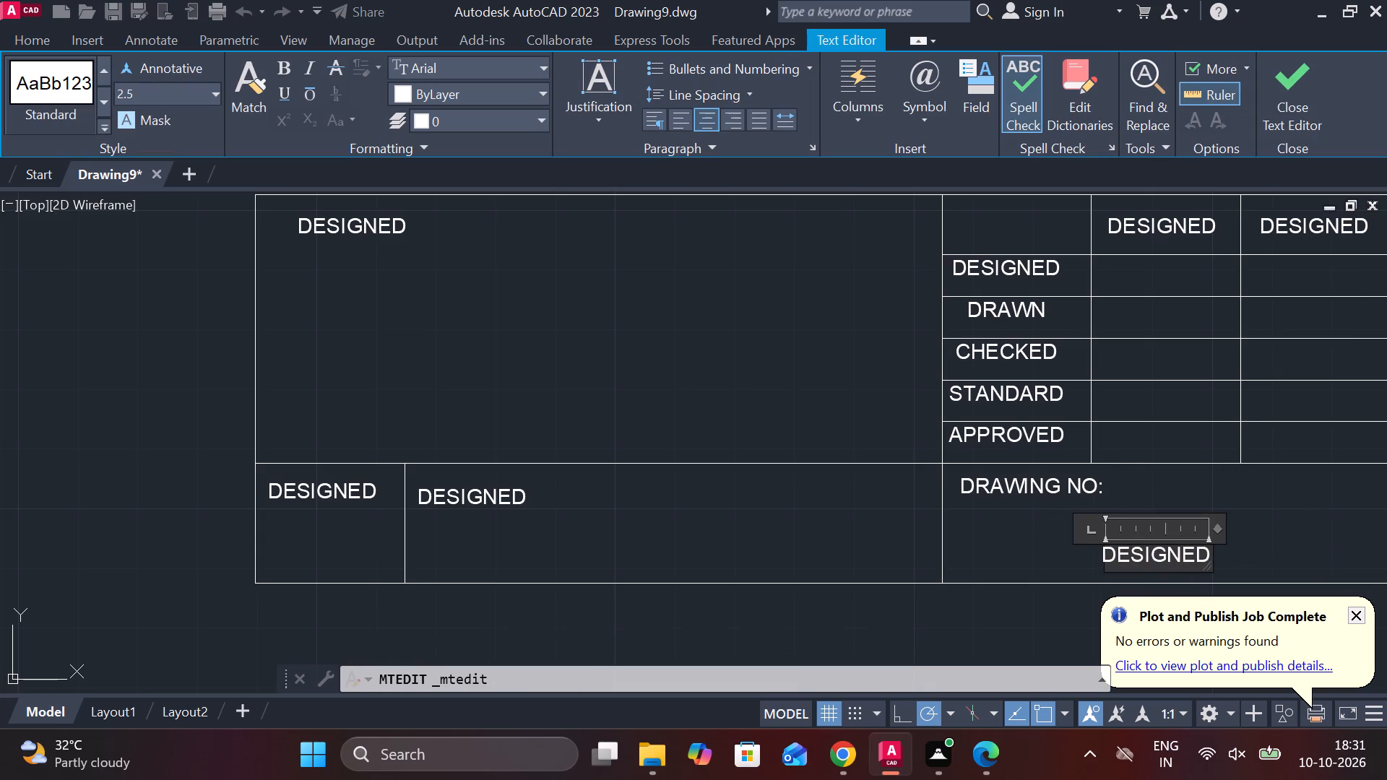
key("Right")
key("Right")
key("Right")
key("Right")
key("Right")
key("Right")
key("Right")
key("Right")
key("Right")
key("Right")
key("Right")
key("Right")
key("Right")
key("Right")
key("Right")
key("Right")
key("BackSpace")
key("BackSpace")
key("BackSpace")
key("BackSpace")
key("BackSpace")
key("BackSpace")
key("BackSpace")
key("BackSpace")
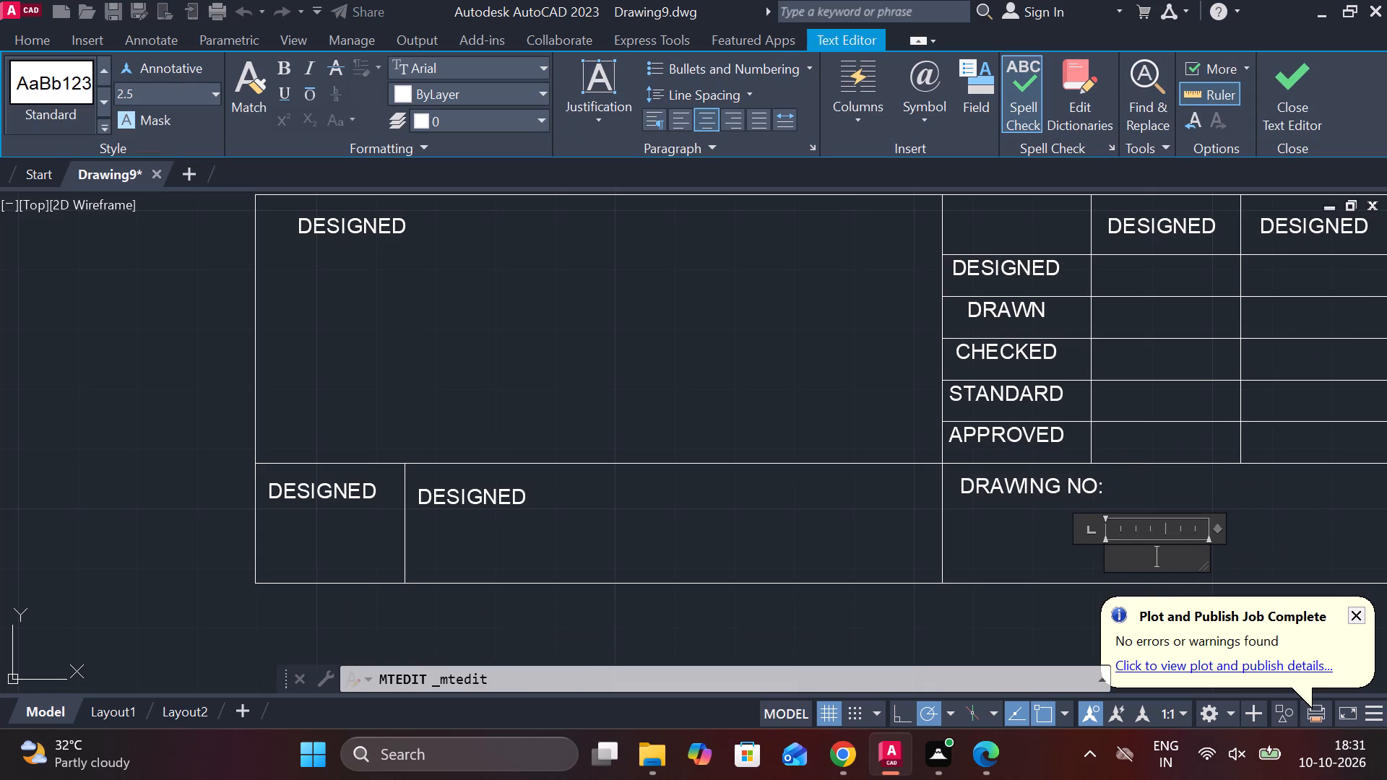
type("SHEE")
key("t")
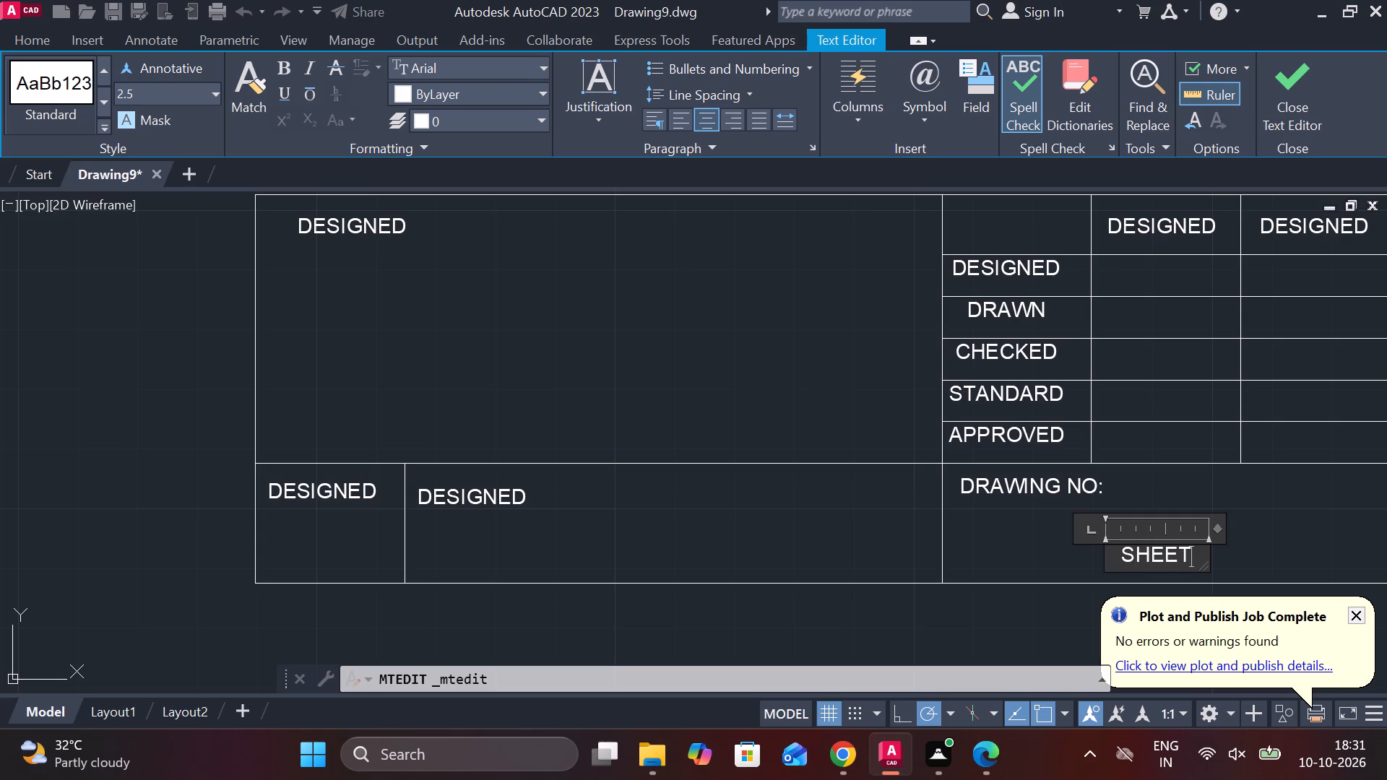
key("space")
type("NO")
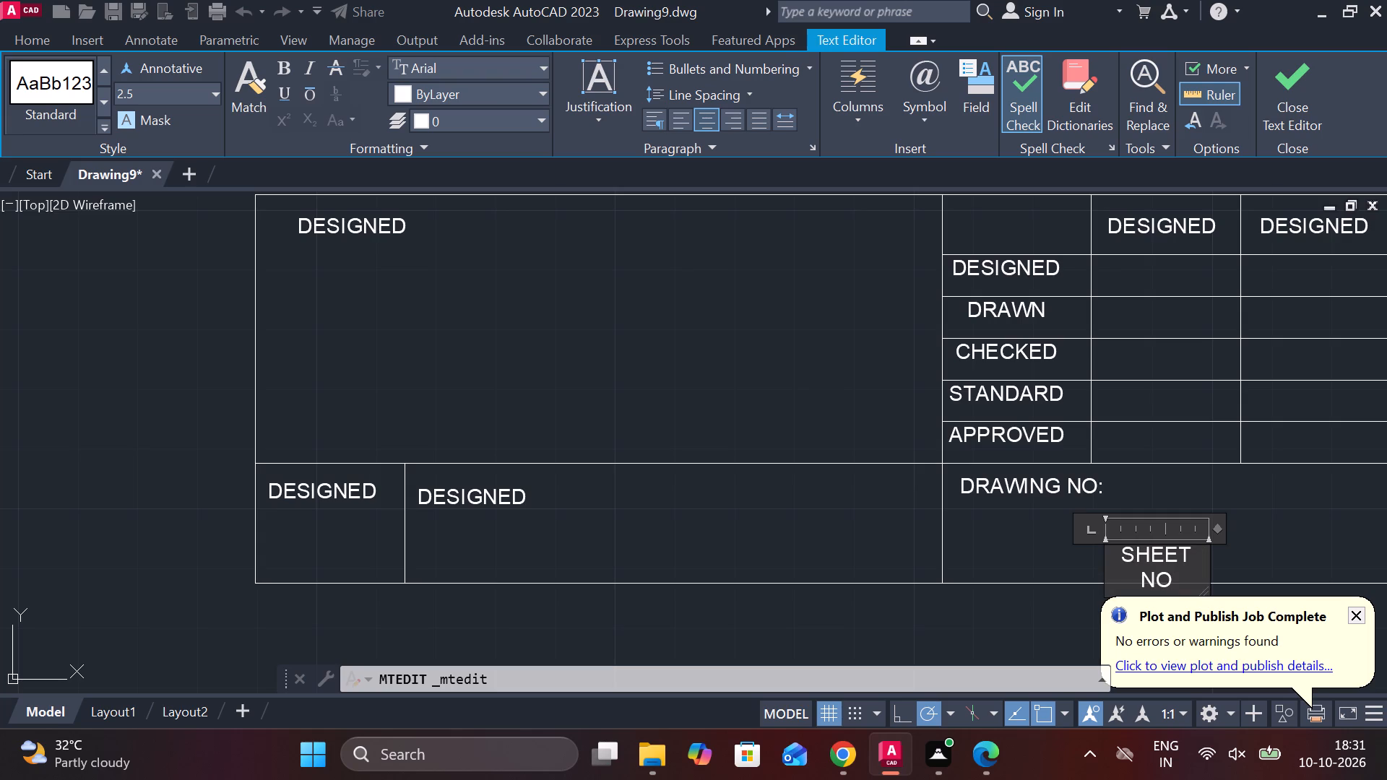
key("shift+colon")
key("1")
key("o")
key("BackSpace")
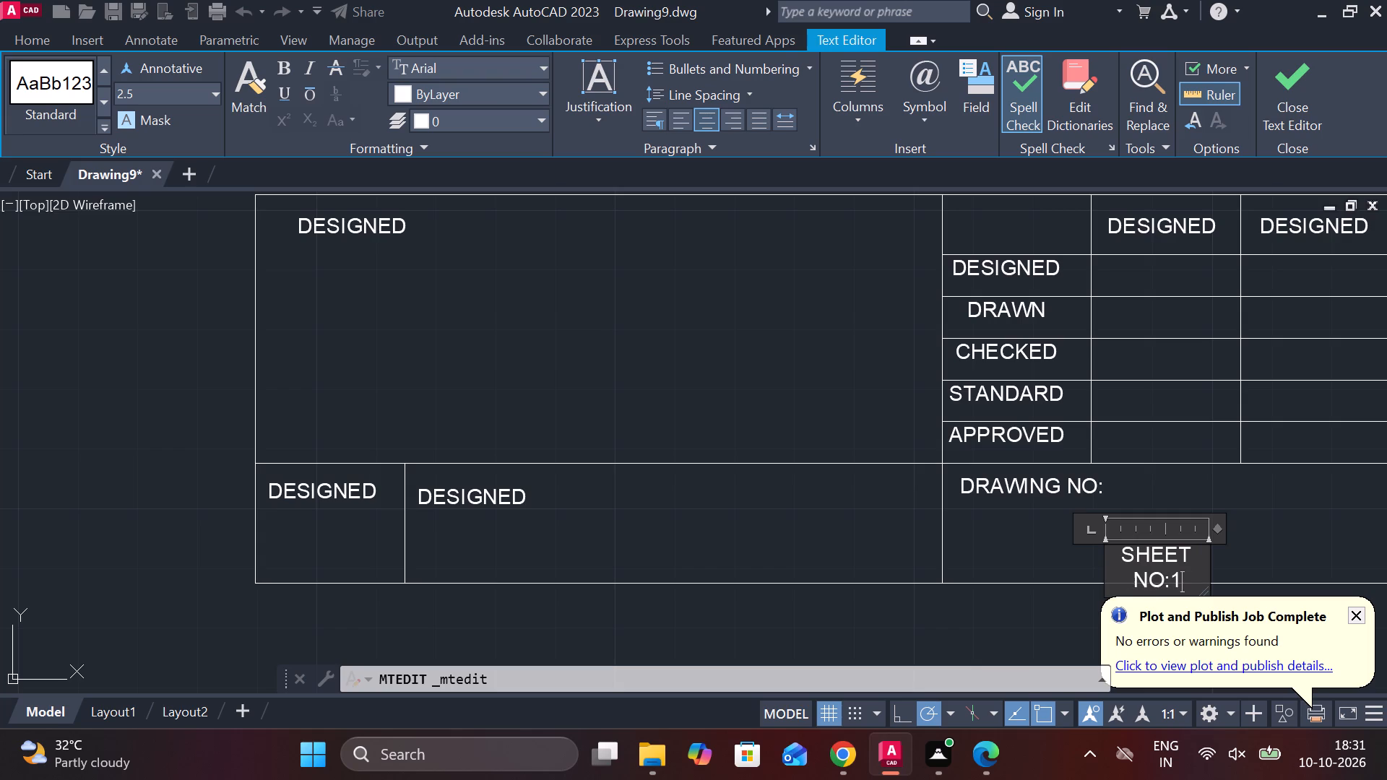
key("space")
type("OF")
key("space")
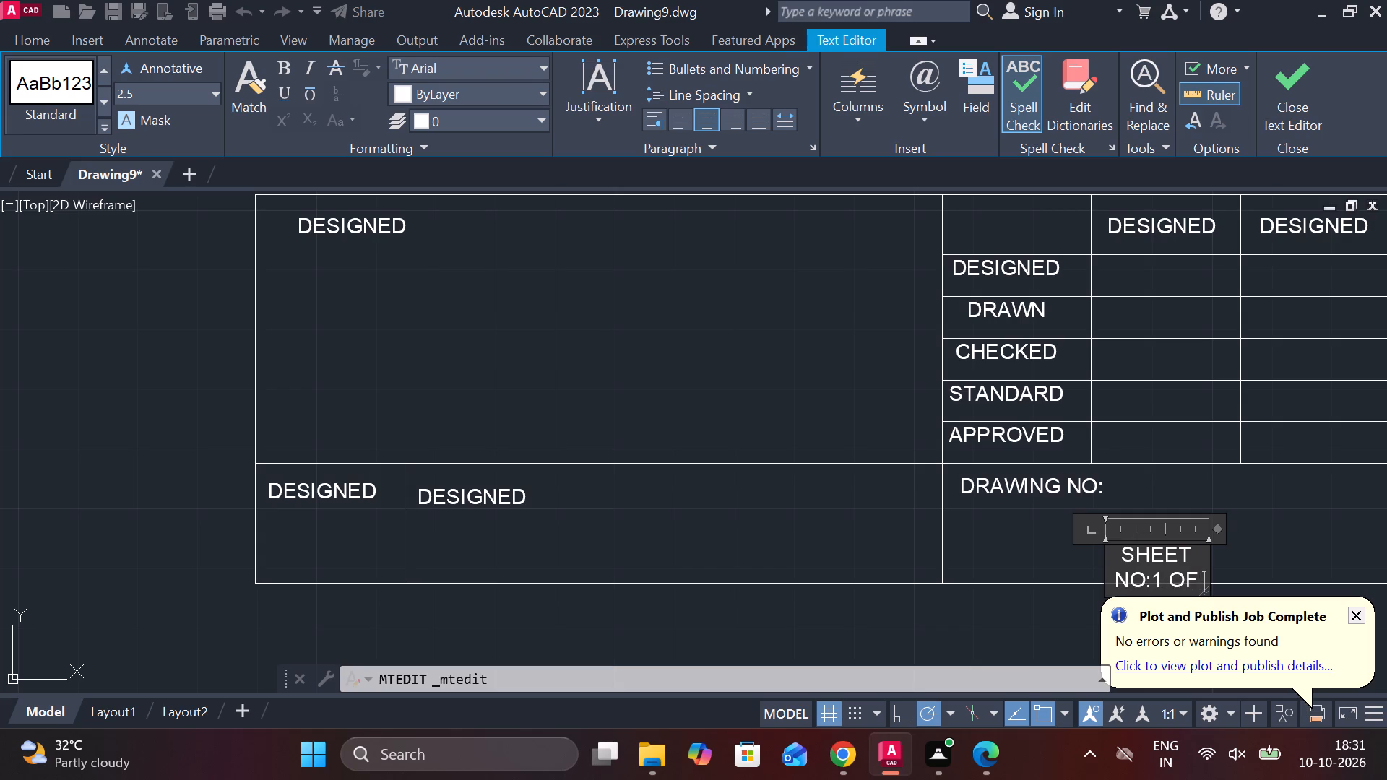
key("1")
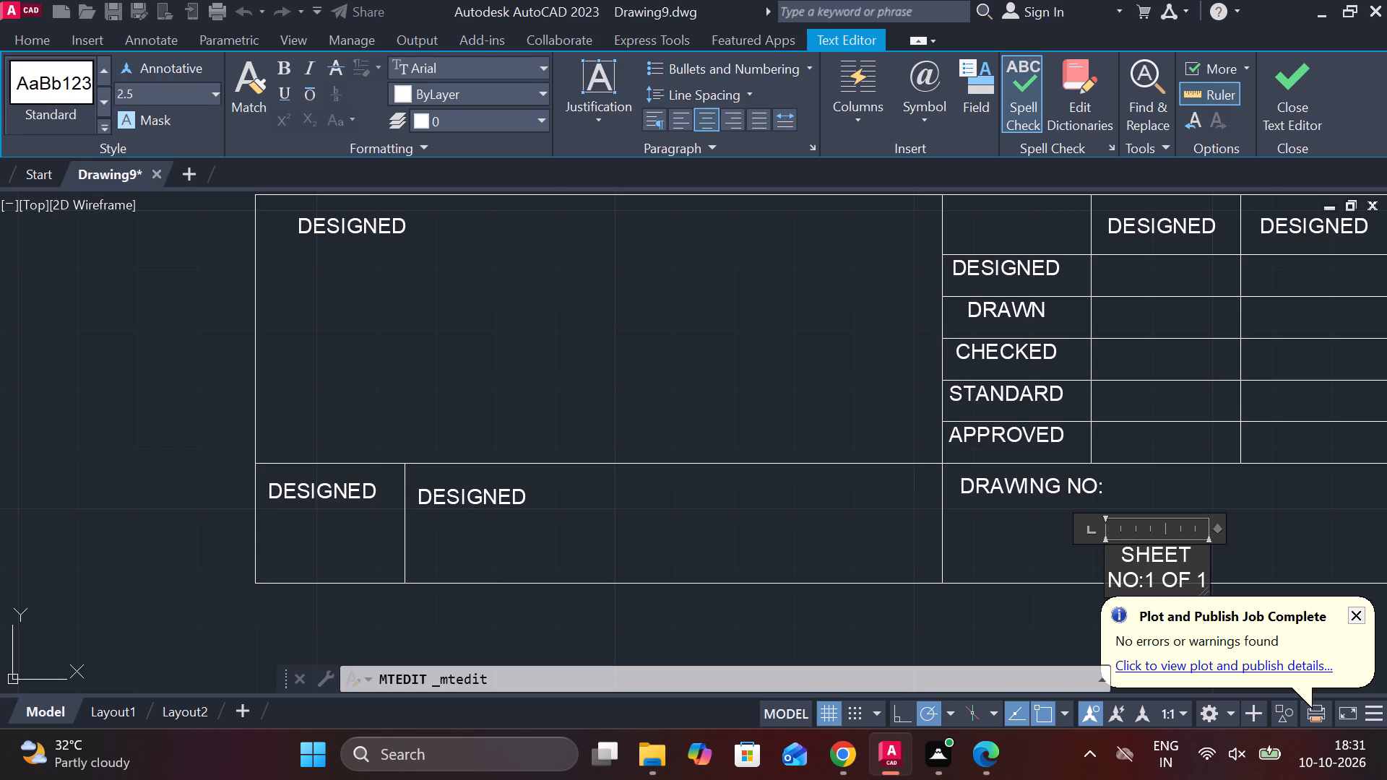
left_click_drag(1207, 560, 1295, 550)
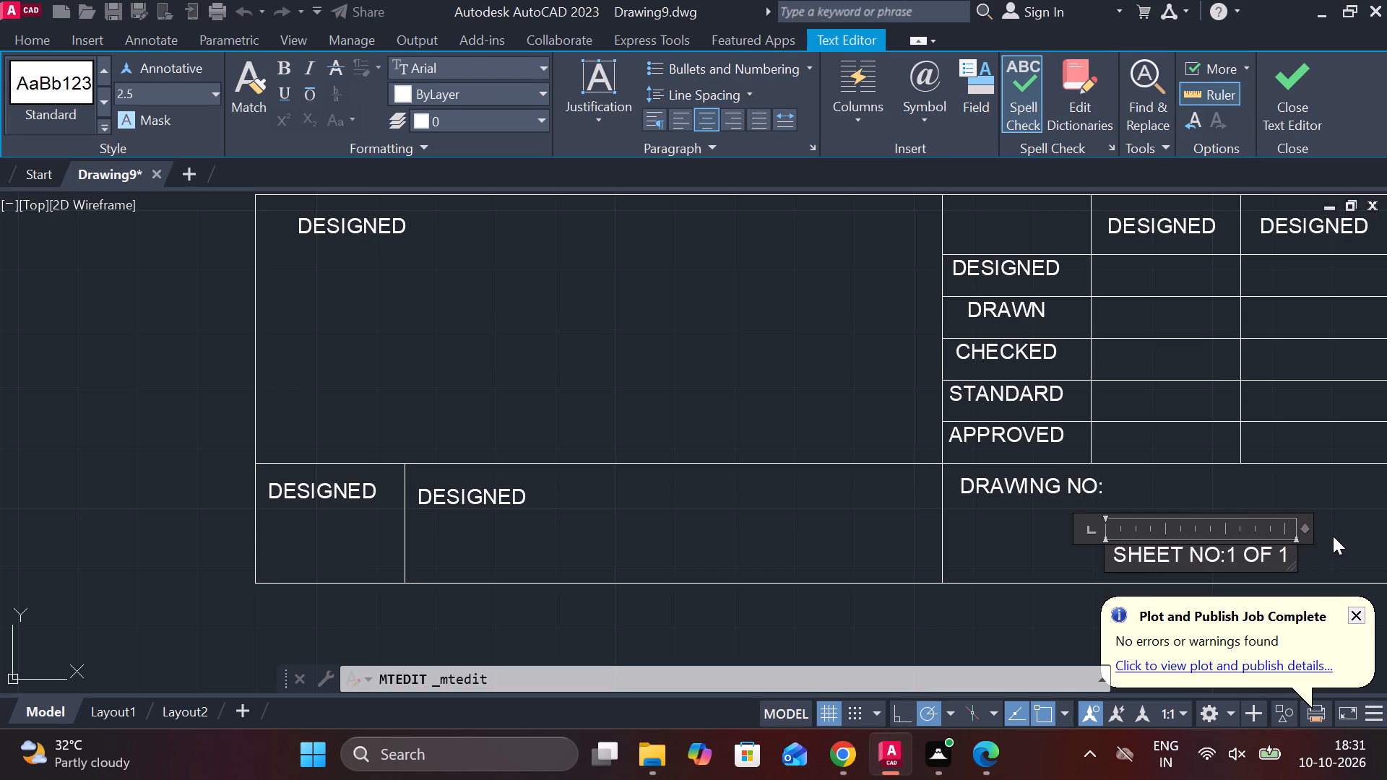
left_click(1131, 225)
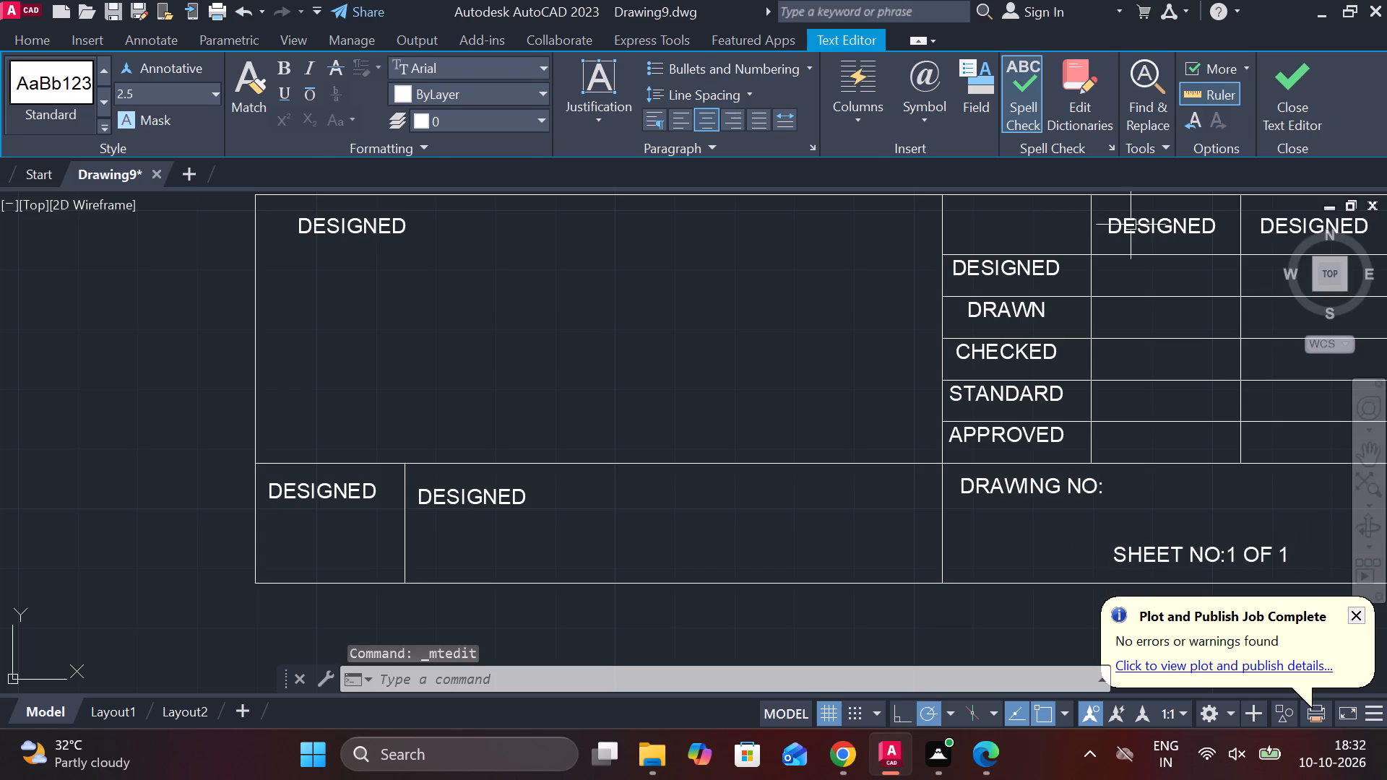
Move the SHEET NO:1 OF 1 text horizontally to the right, close to the lower-right corner of its cell.
scroll(889, 409, "down", 2)
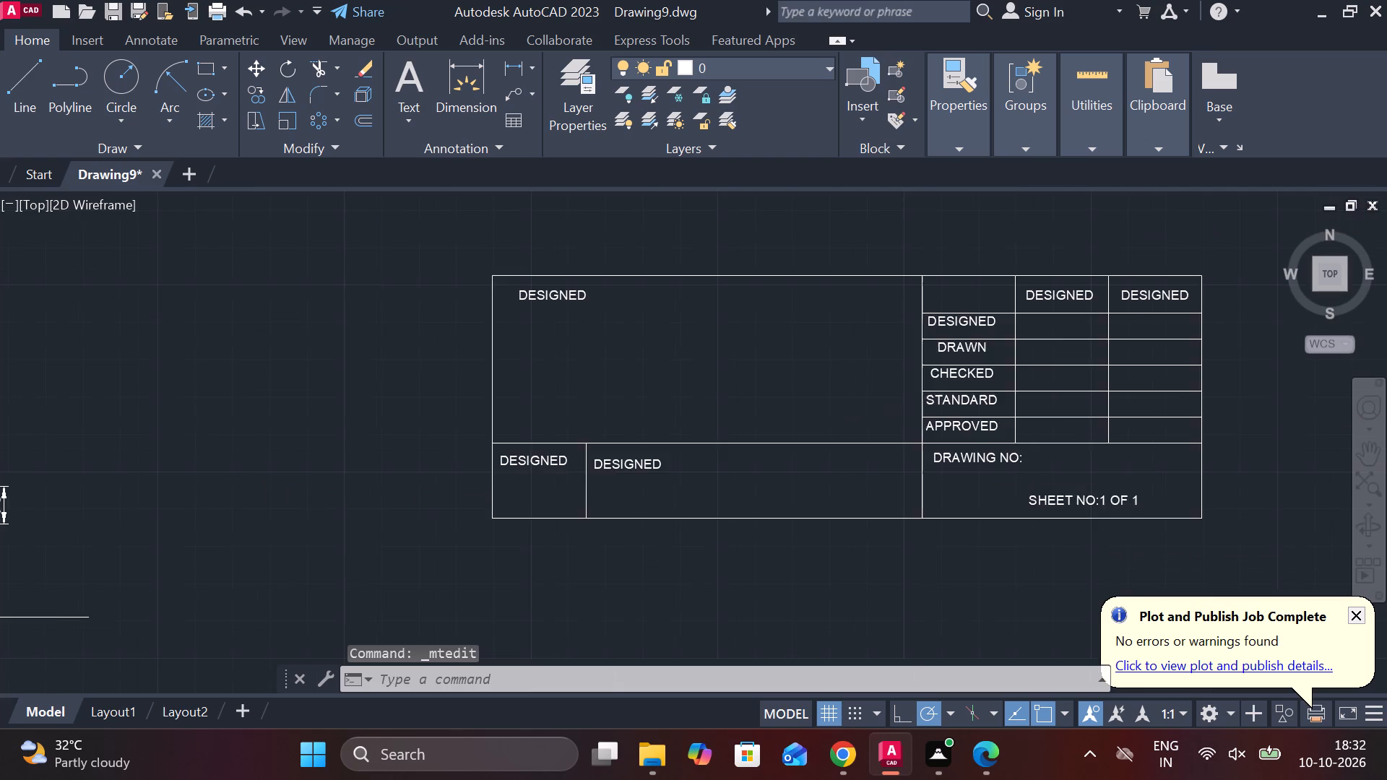
scroll(1055, 422, "up", 2)
left_click(942, 536)
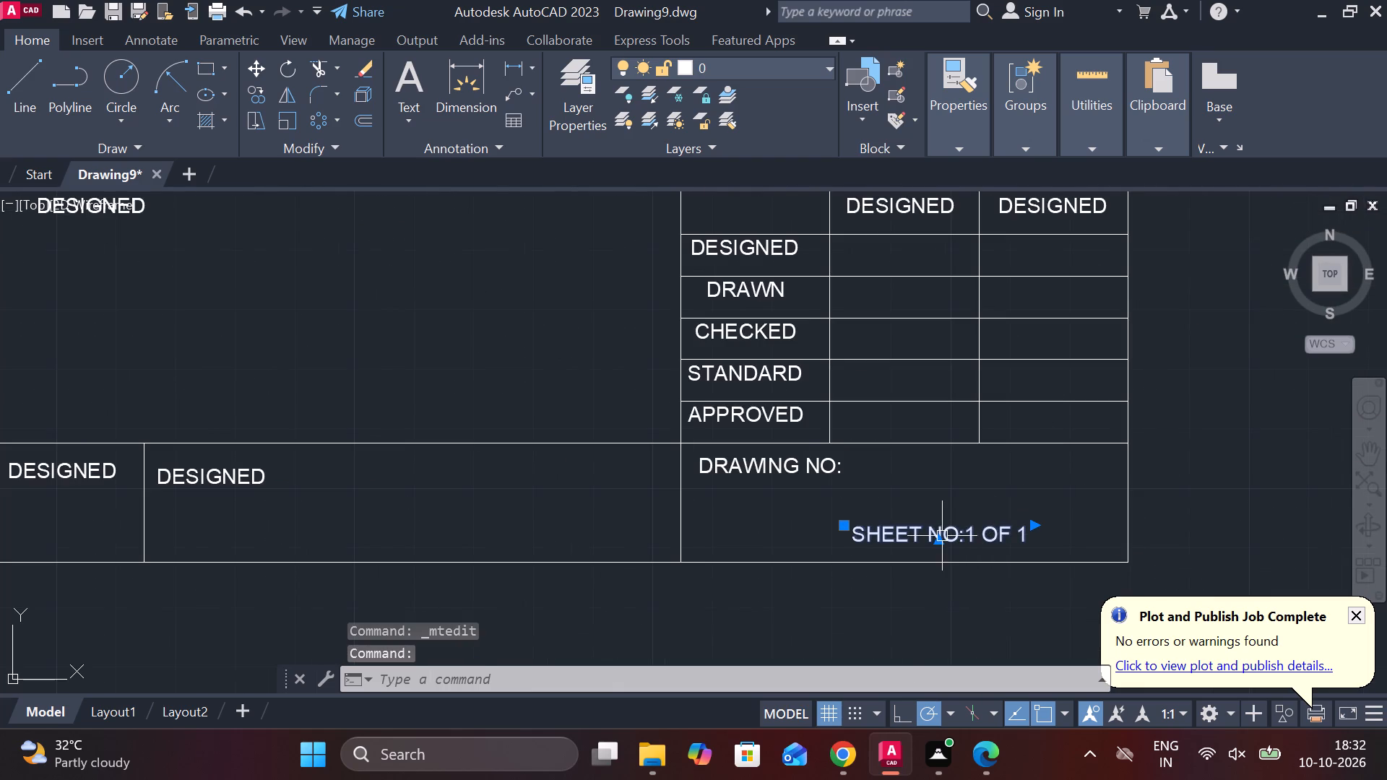
left_click(845, 526)
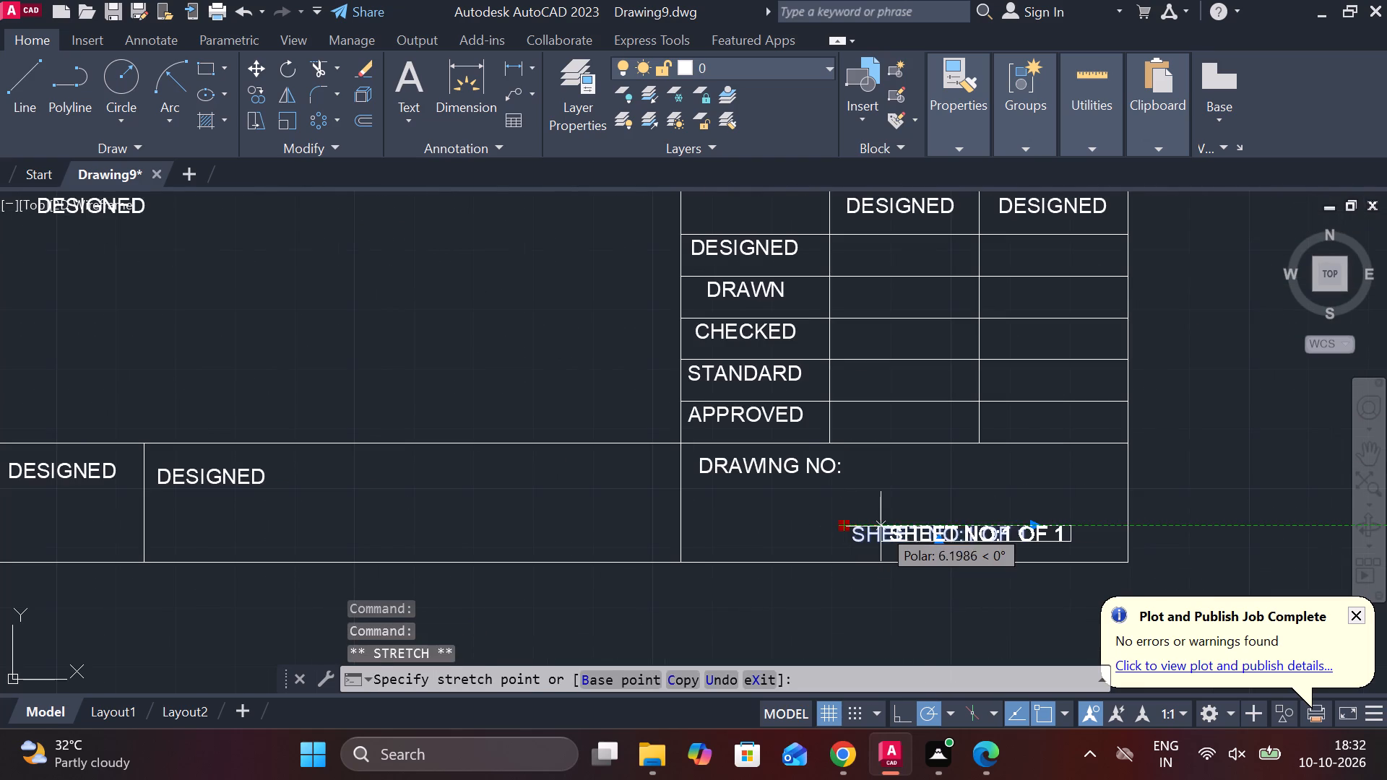
left_click(915, 529)
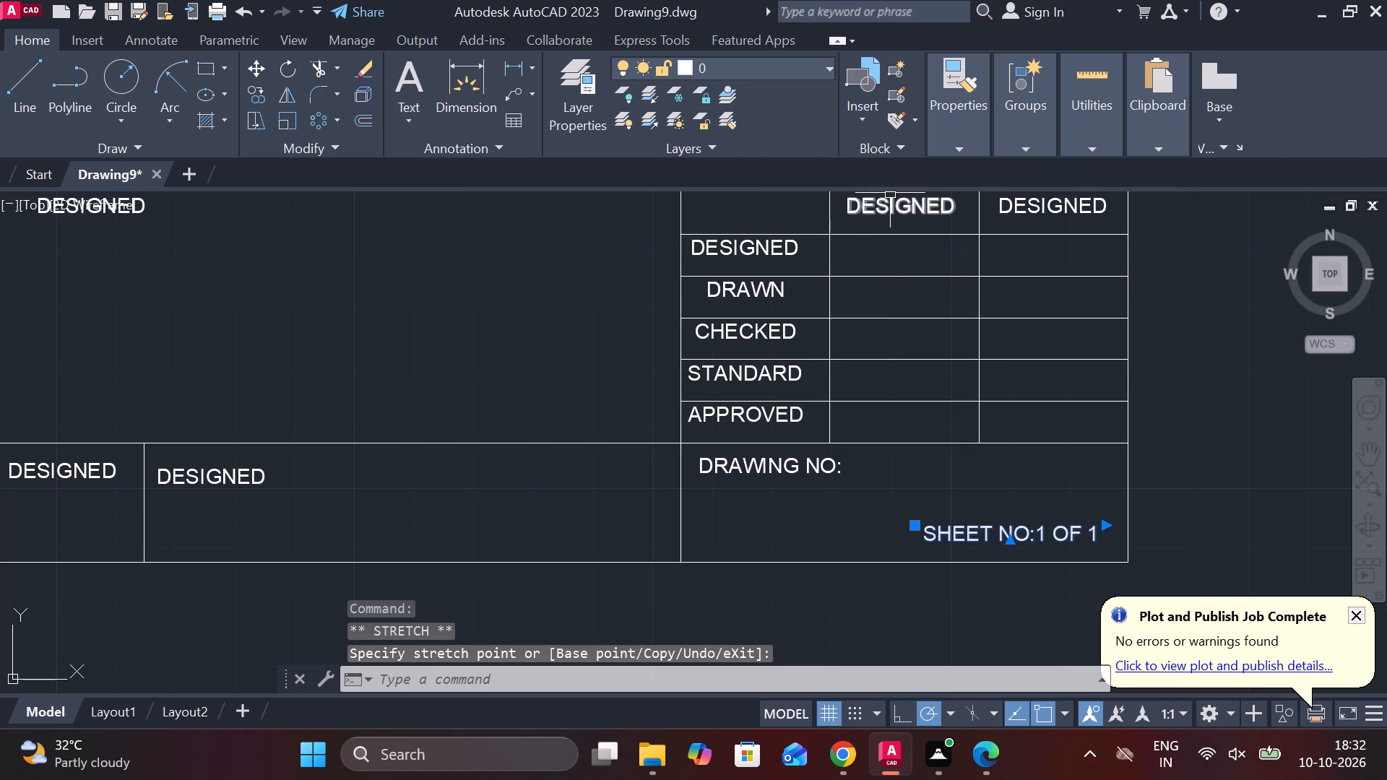
Change the DESIGNED text in the top cell of the second narrow column to NAME.
scroll(901, 208, "up", 1)
scroll(901, 211, "down", 2)
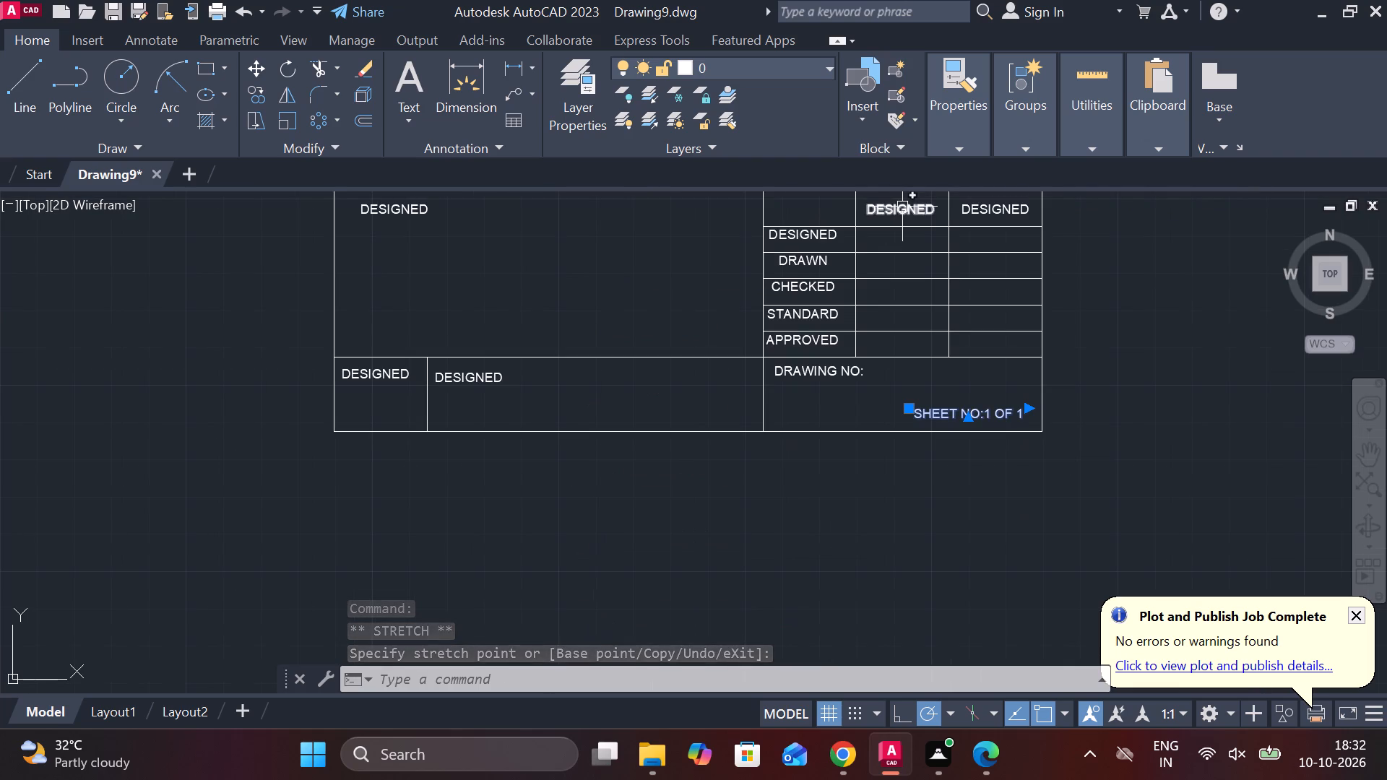
double_click(902, 207)
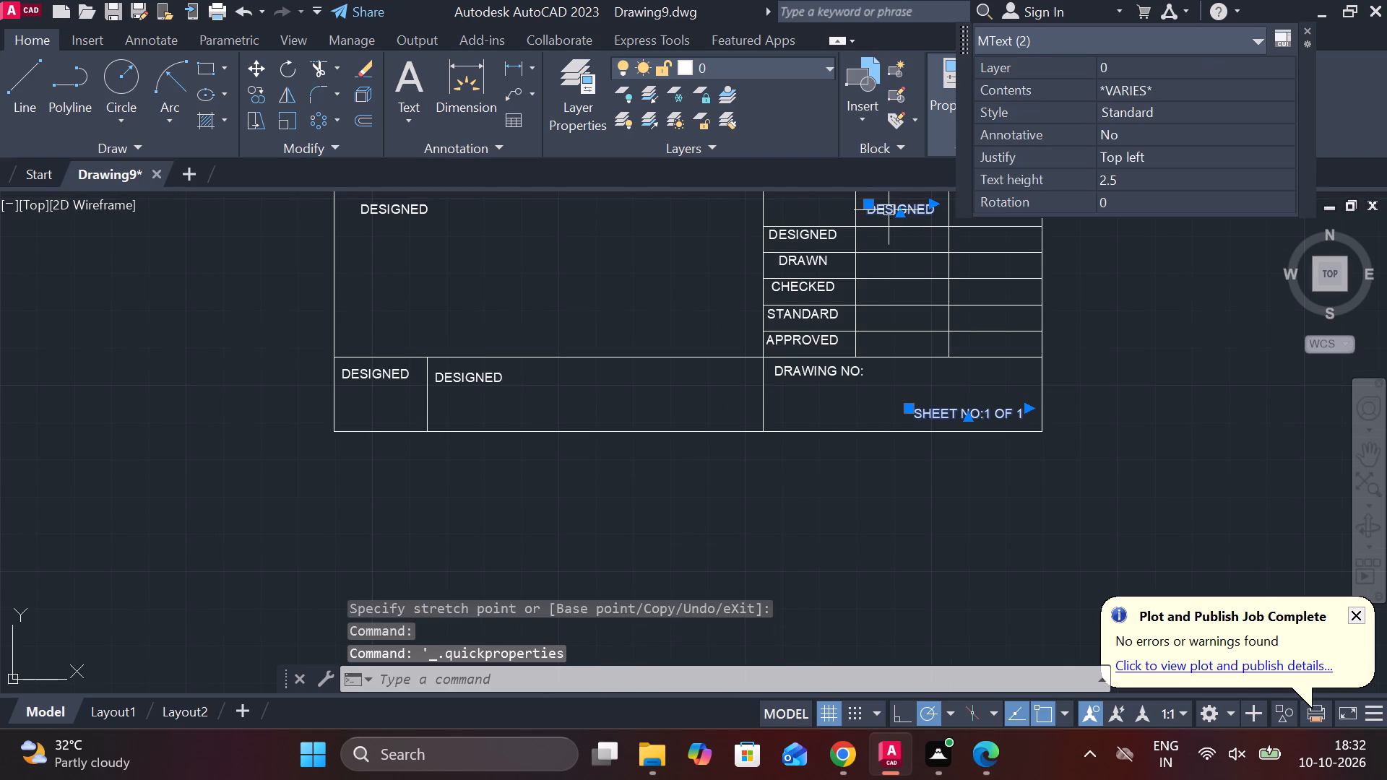
double_click(889, 212)
key("Escape")
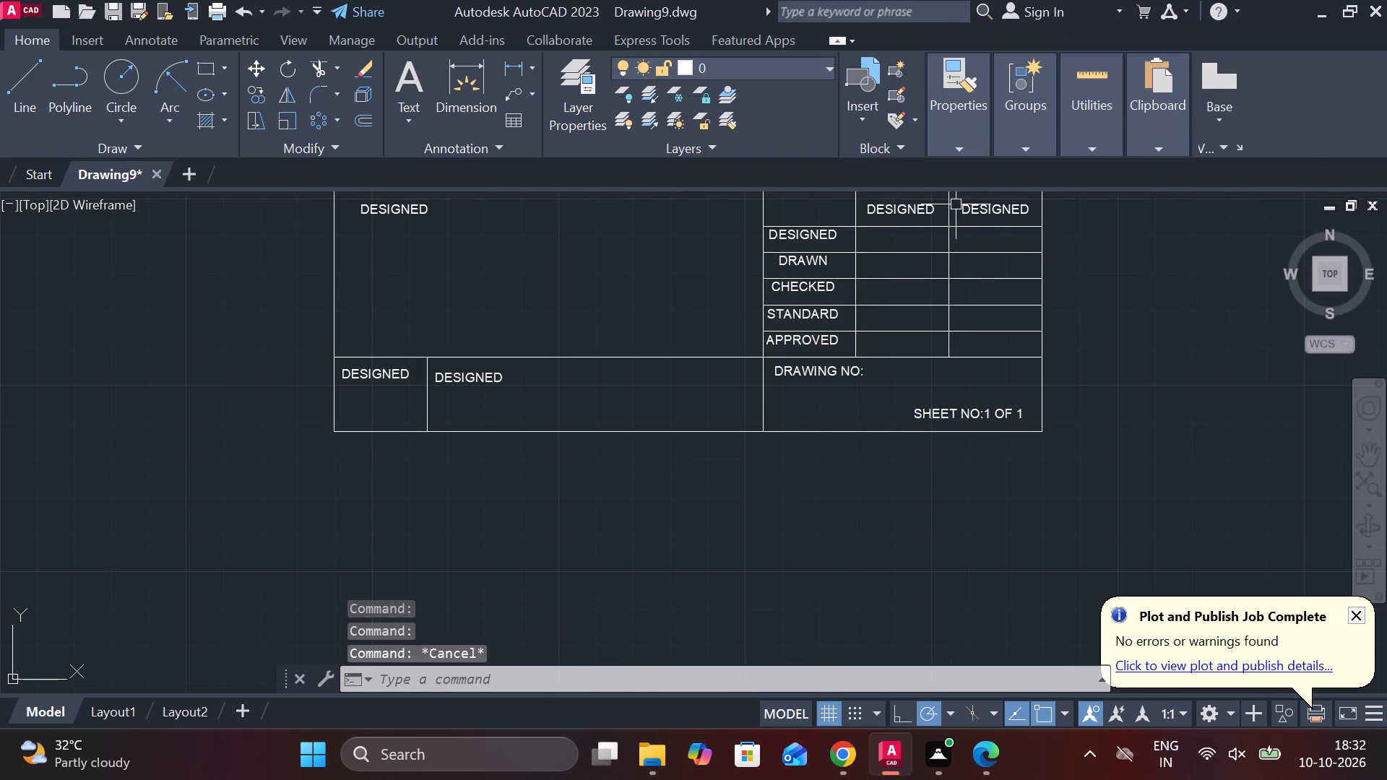
double_click(920, 210)
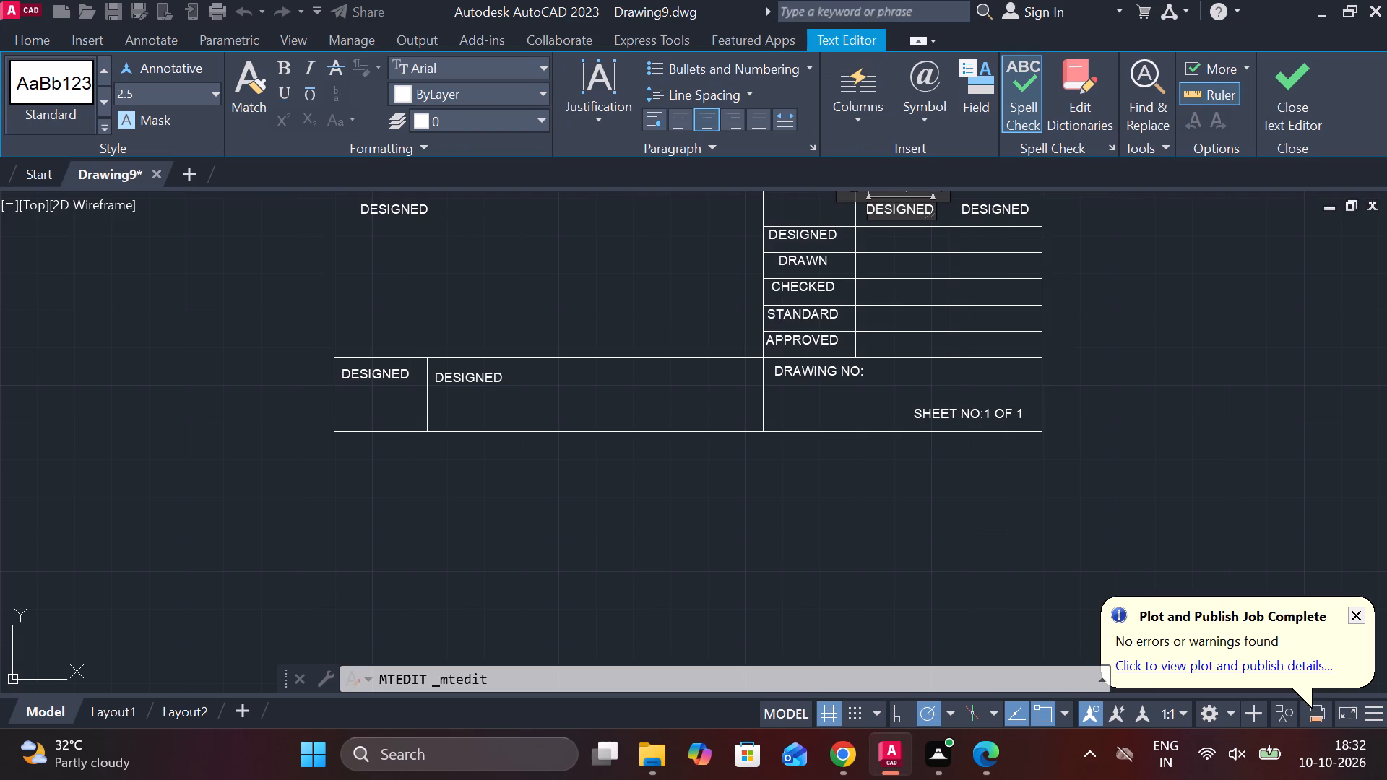
key("Right")
key("Right")
key("Right")
key("Right")
key("Right")
key("BackSpace")
key("BackSpace")
key("BackSpace")
key("BackSpace")
key("BackSpace")
key("BackSpace")
key("BackSpace")
key("BackSpace")
type("NAME")
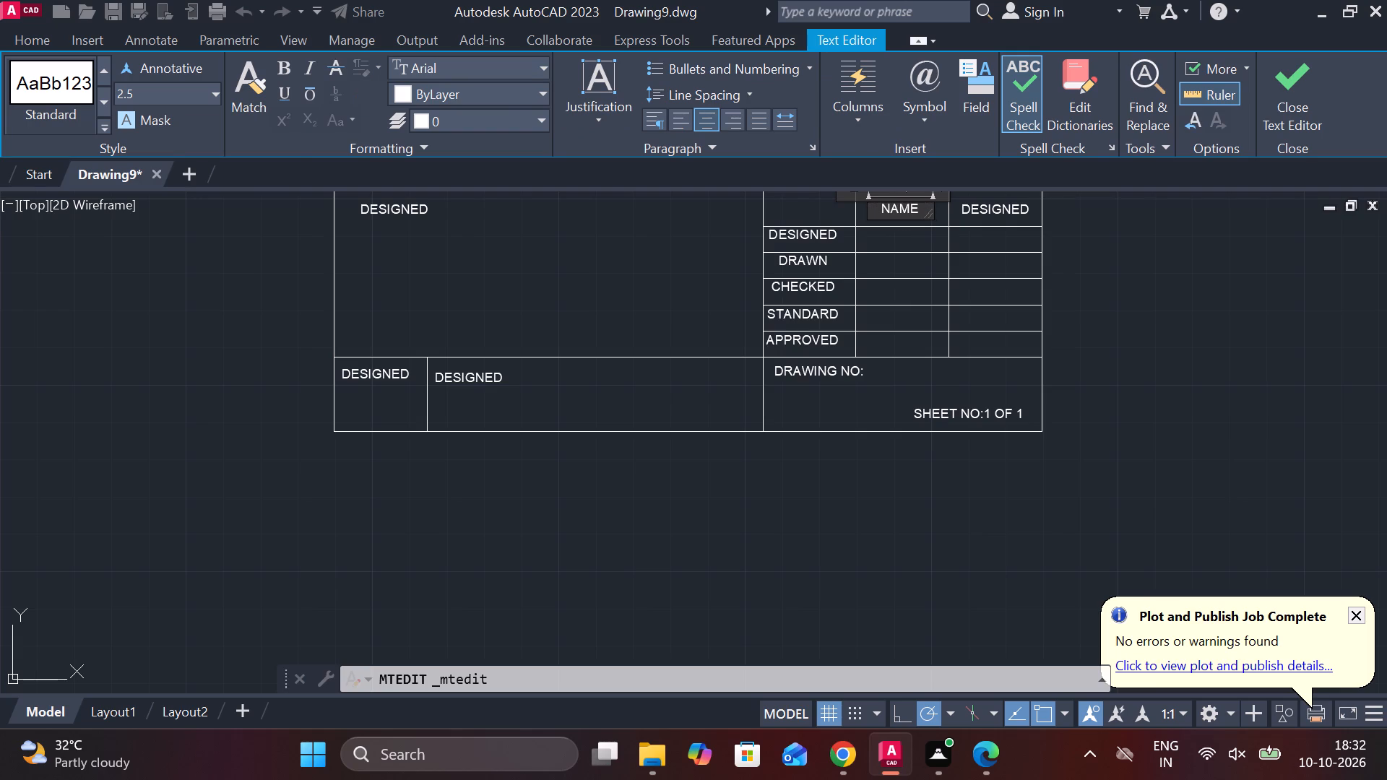
triple_click(997, 207)
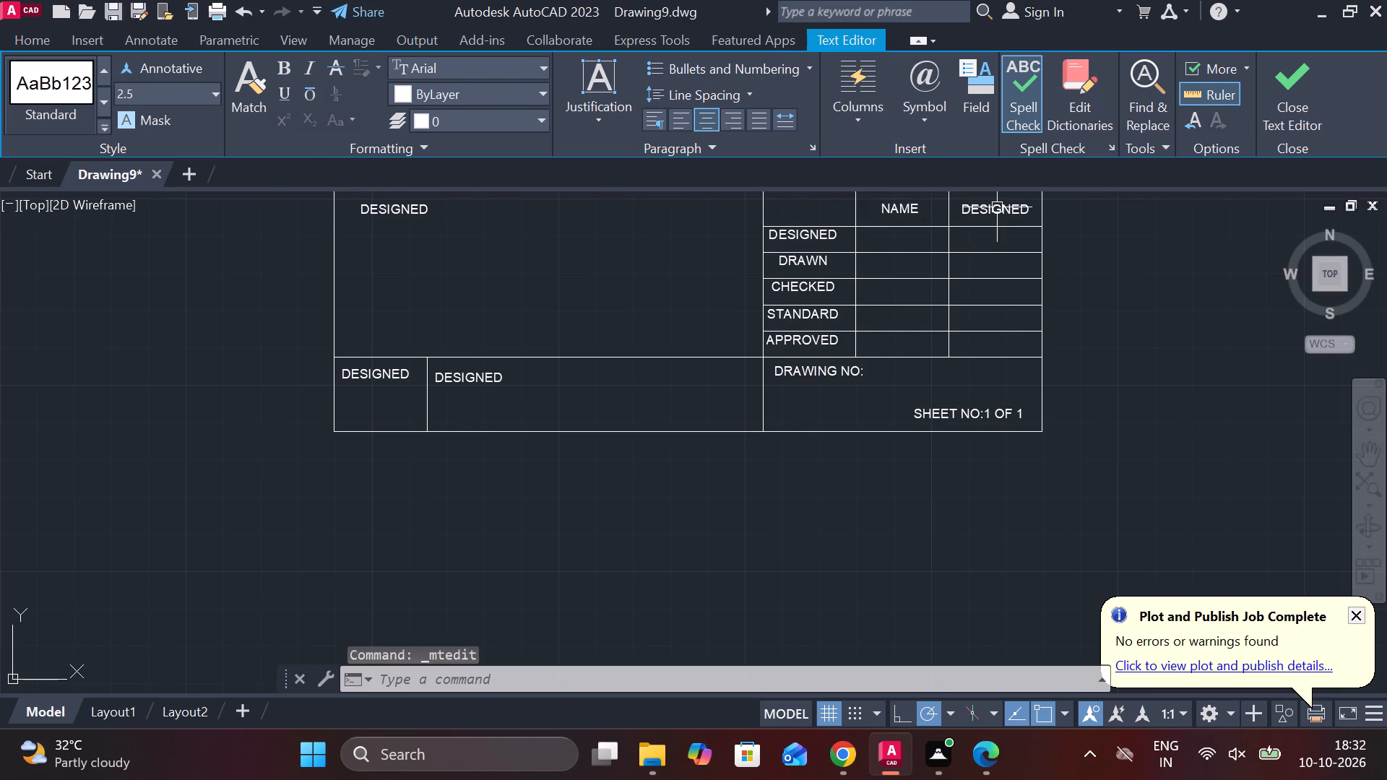
Change the DESIGNED text in the top cell of the third narrow column, beside NAME, to DATE.
left_click(997, 207)
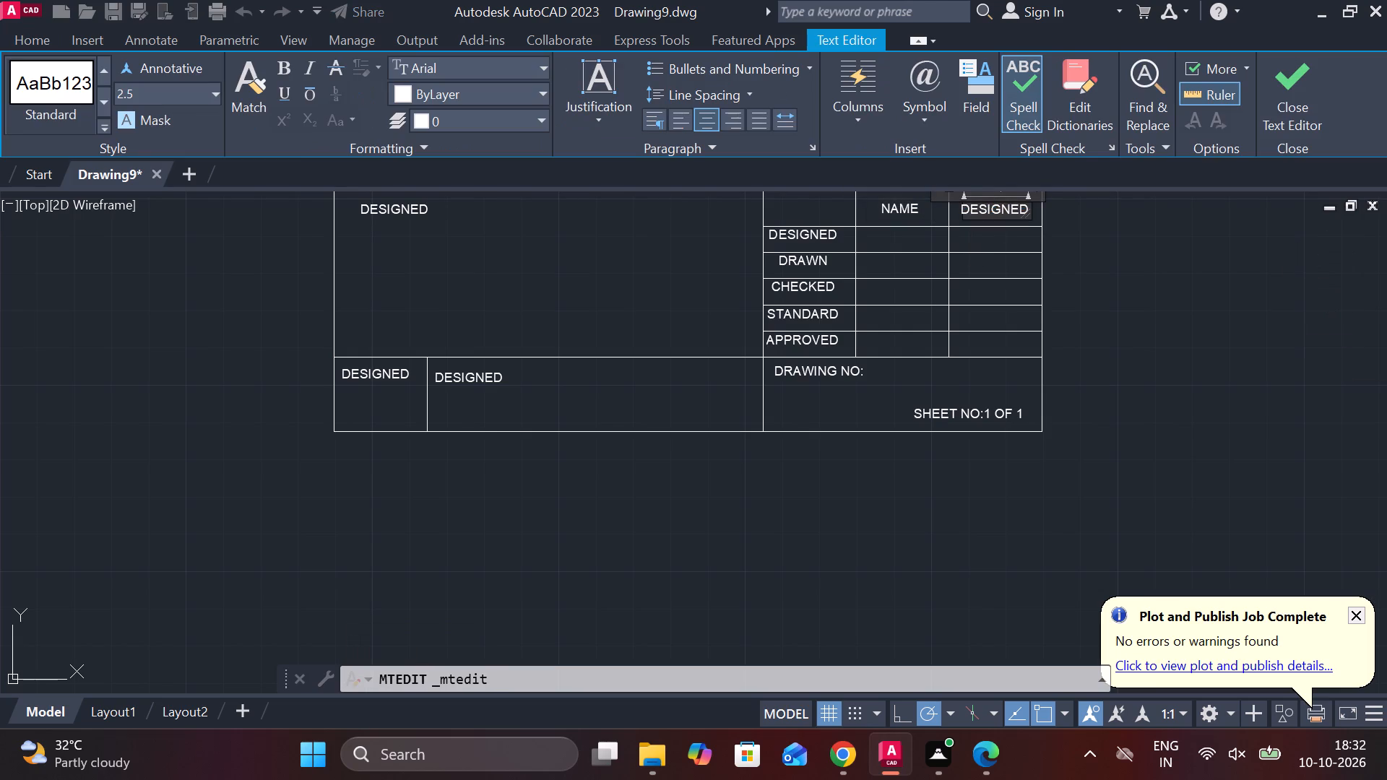
key("Right")
key("Right")
key("Right")
key("Right")
key("BackSpace")
key("BackSpace")
key("BackSpace")
key("BackSpace")
key("BackSpace")
key("BackSpace")
key("BackSpace")
key("BackSpace")
type("DATE")
Change the DESIGNED text in the wide bottom middle cell of the title block to TITLE.
double_click(472, 381)
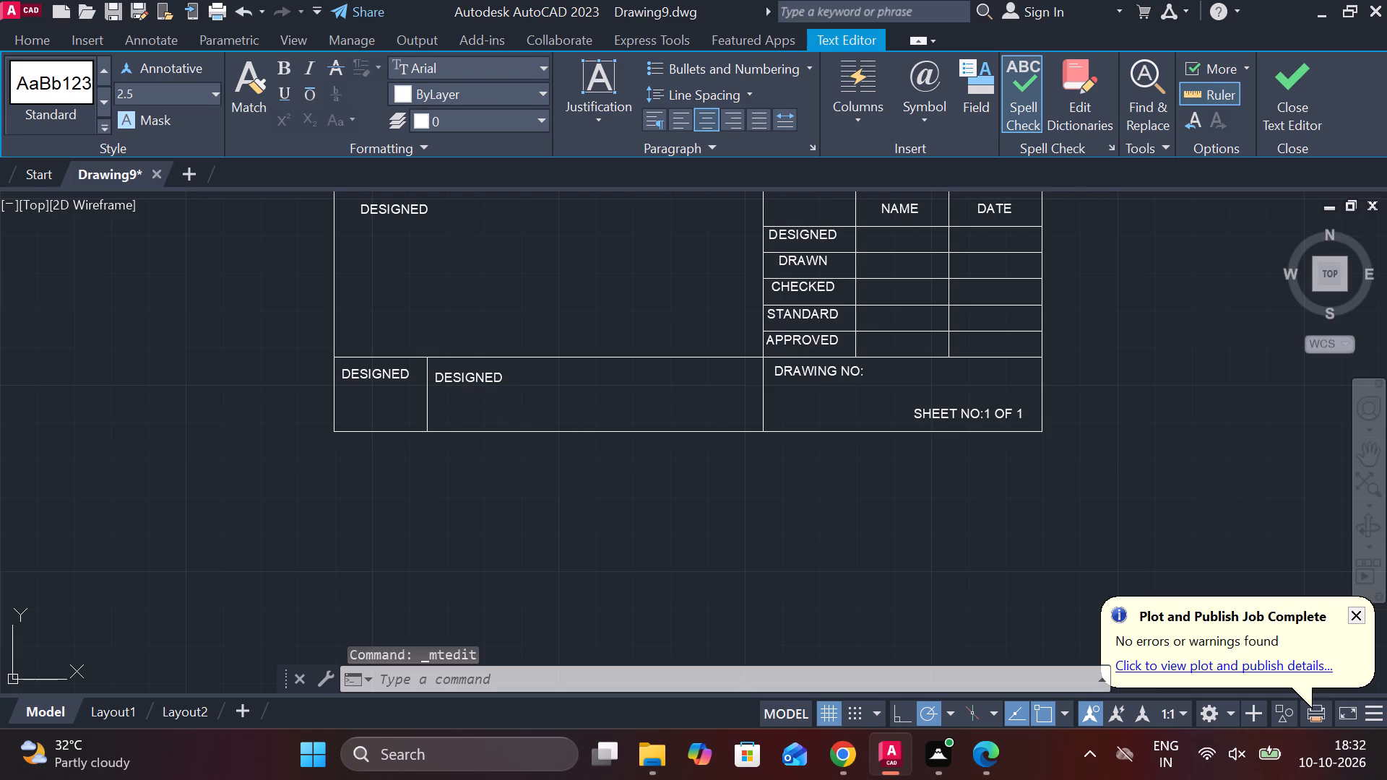
double_click(474, 378)
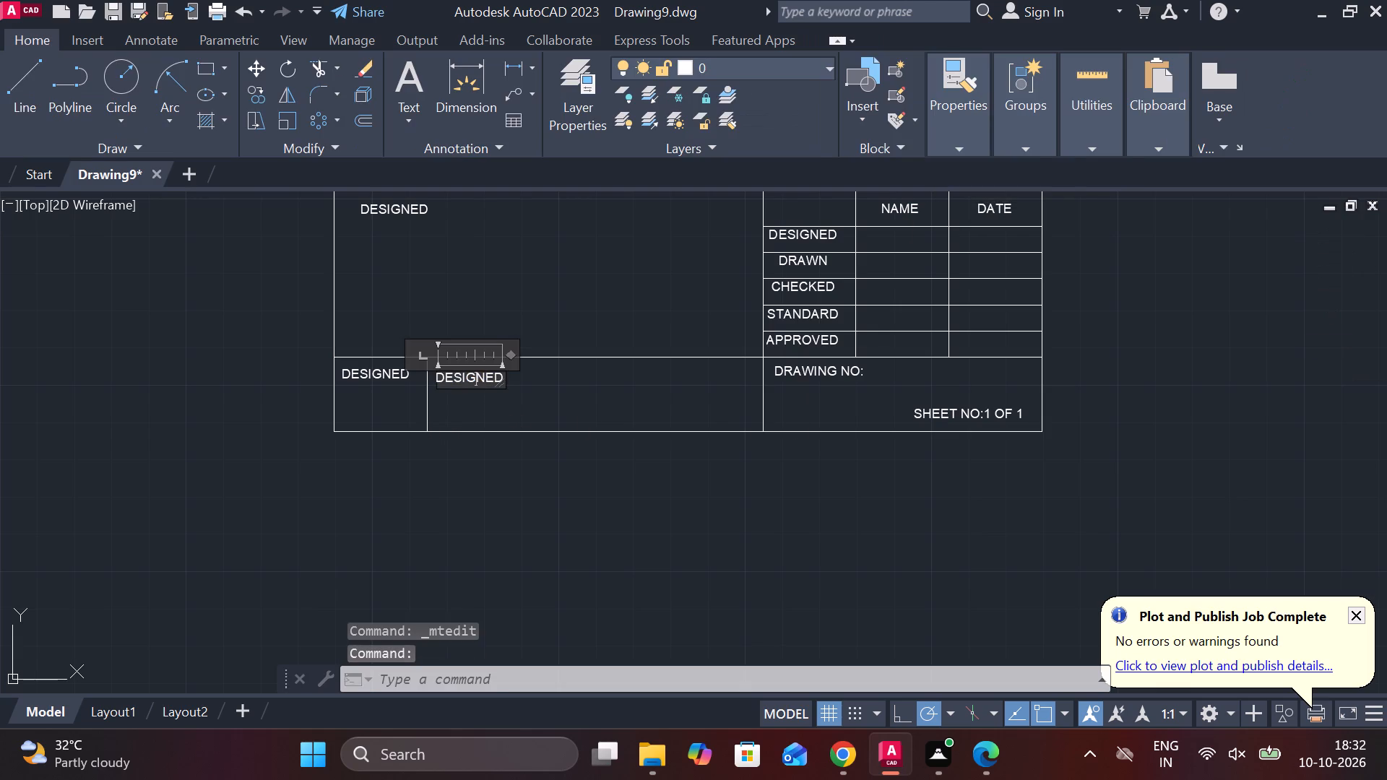
key("Right")
key("Right")
key("Right")
key("Right")
key("Right")
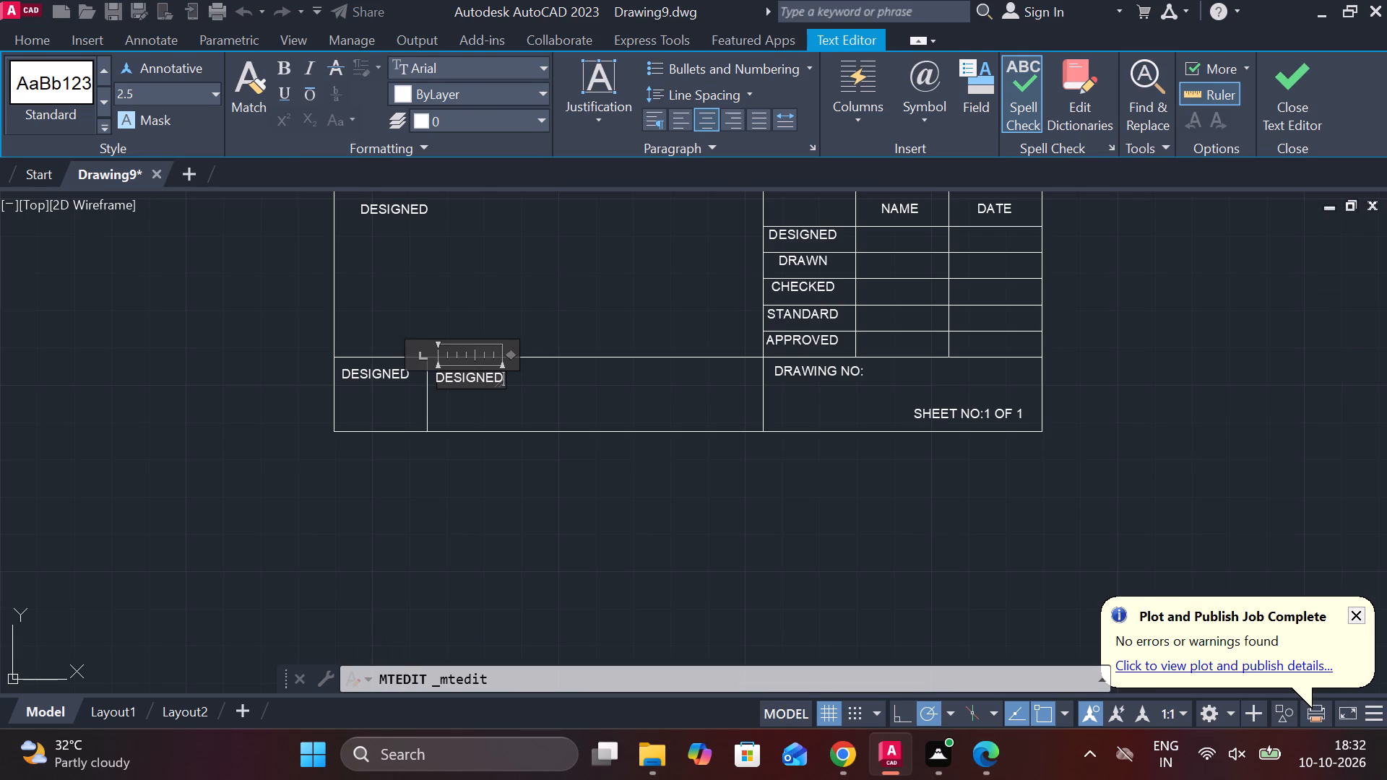
key("BackSpace")
key("BackSpace")
key("BackSpace")
key("BackSpace")
key("BackSpace")
key("BackSpace")
key("BackSpace")
key("BackSpace")
type("TI")
type("TLE")
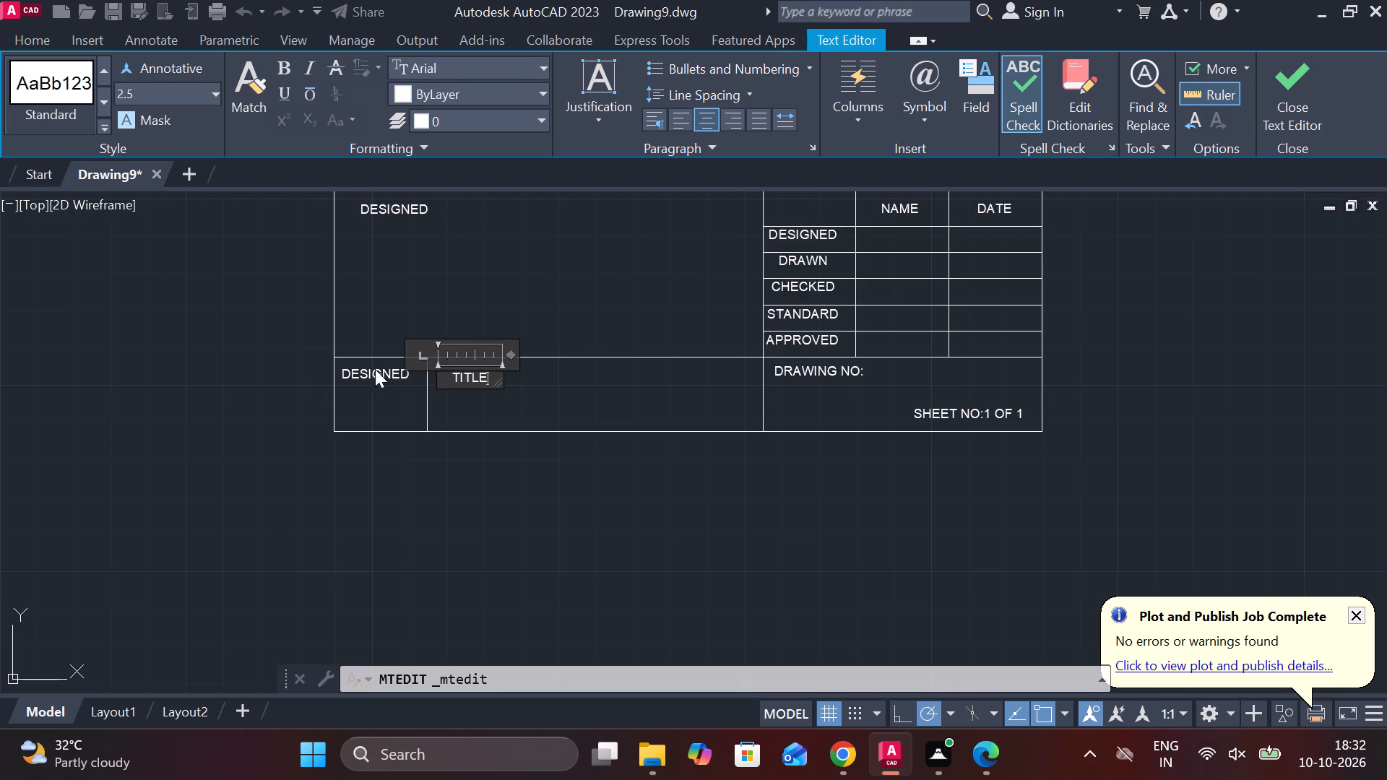
Change the DESIGNED text in the small lower-left cell of the title block to SCALE 1:1.
double_click(364, 373)
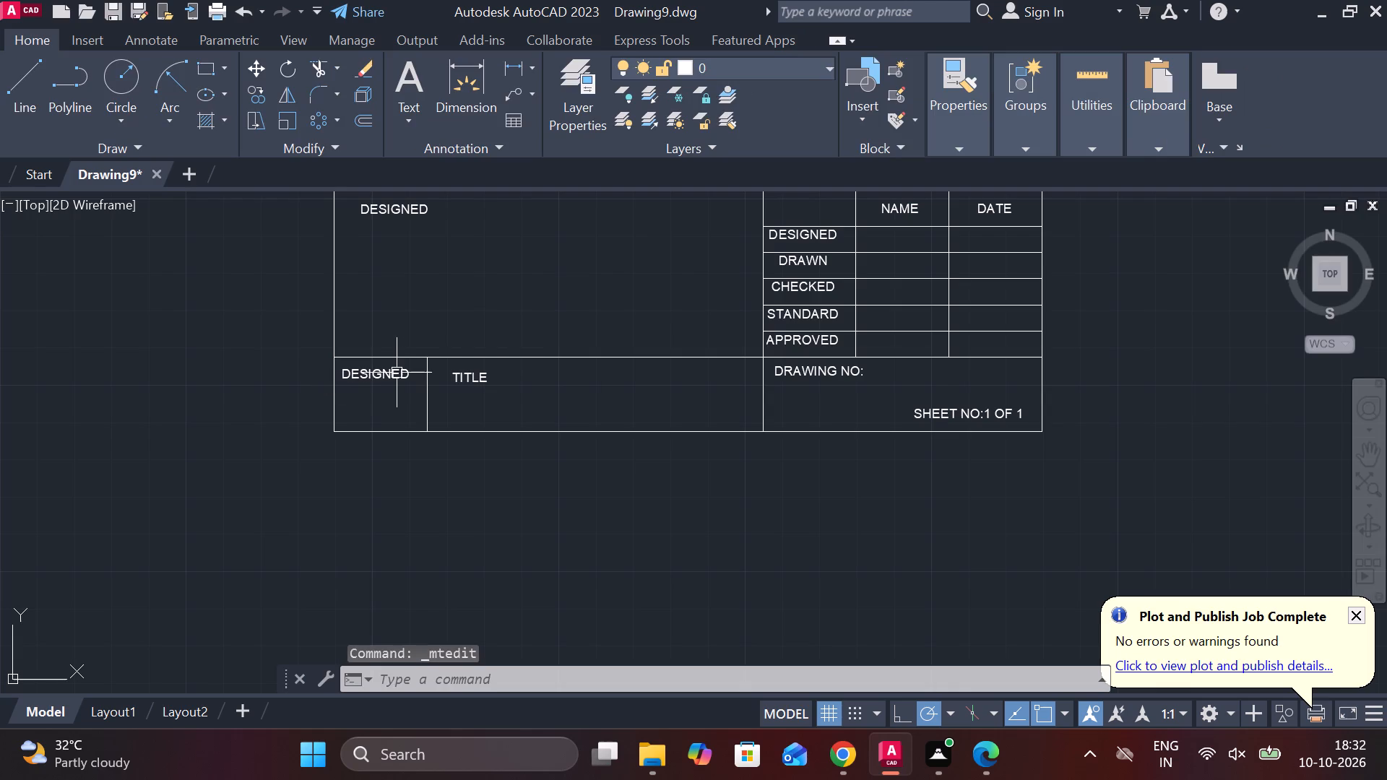
double_click(387, 373)
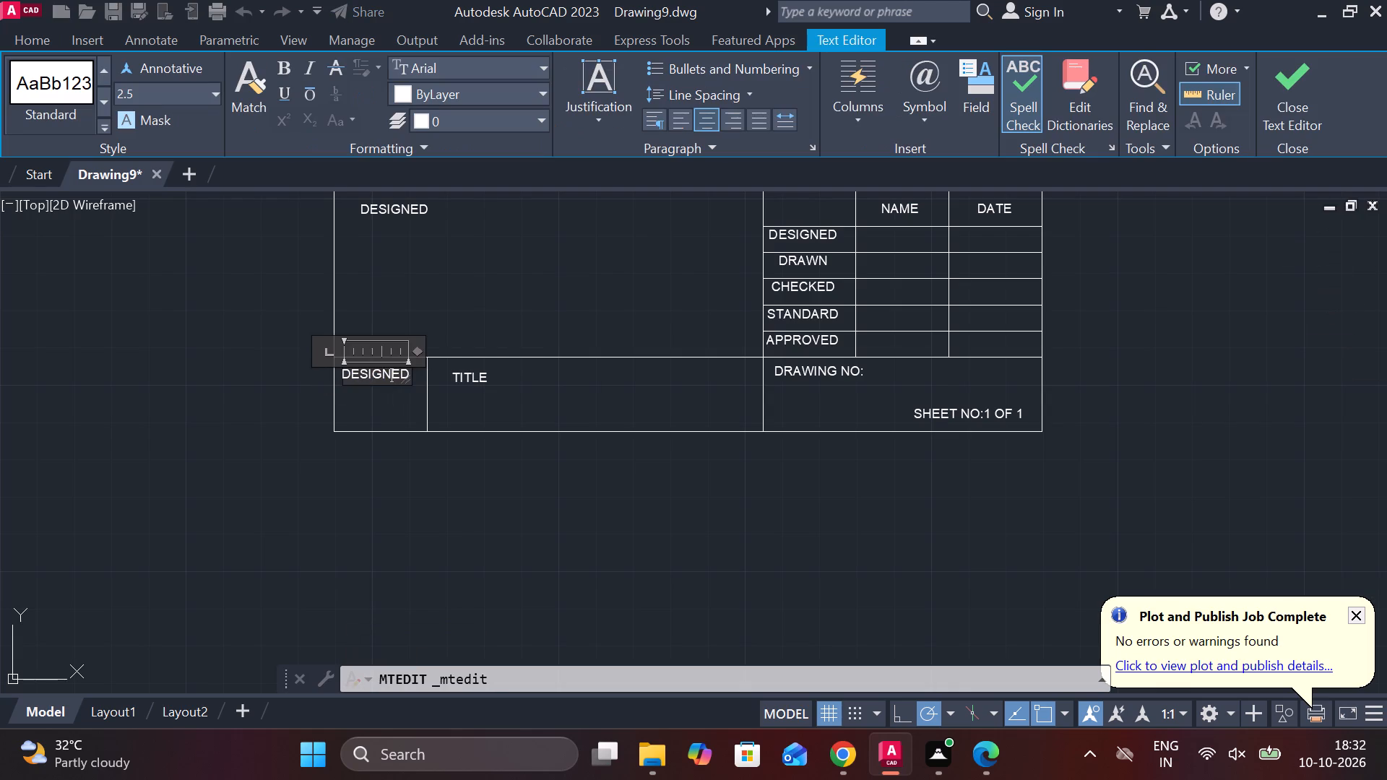
key("Right")
key("Right")
key("Right")
key("Right")
key("BackSpace")
key("BackSpace")
key("BackSpace")
key("BackSpace")
key("BackSpace")
key("BackSpace")
key("BackSpace")
key("BackSpace")
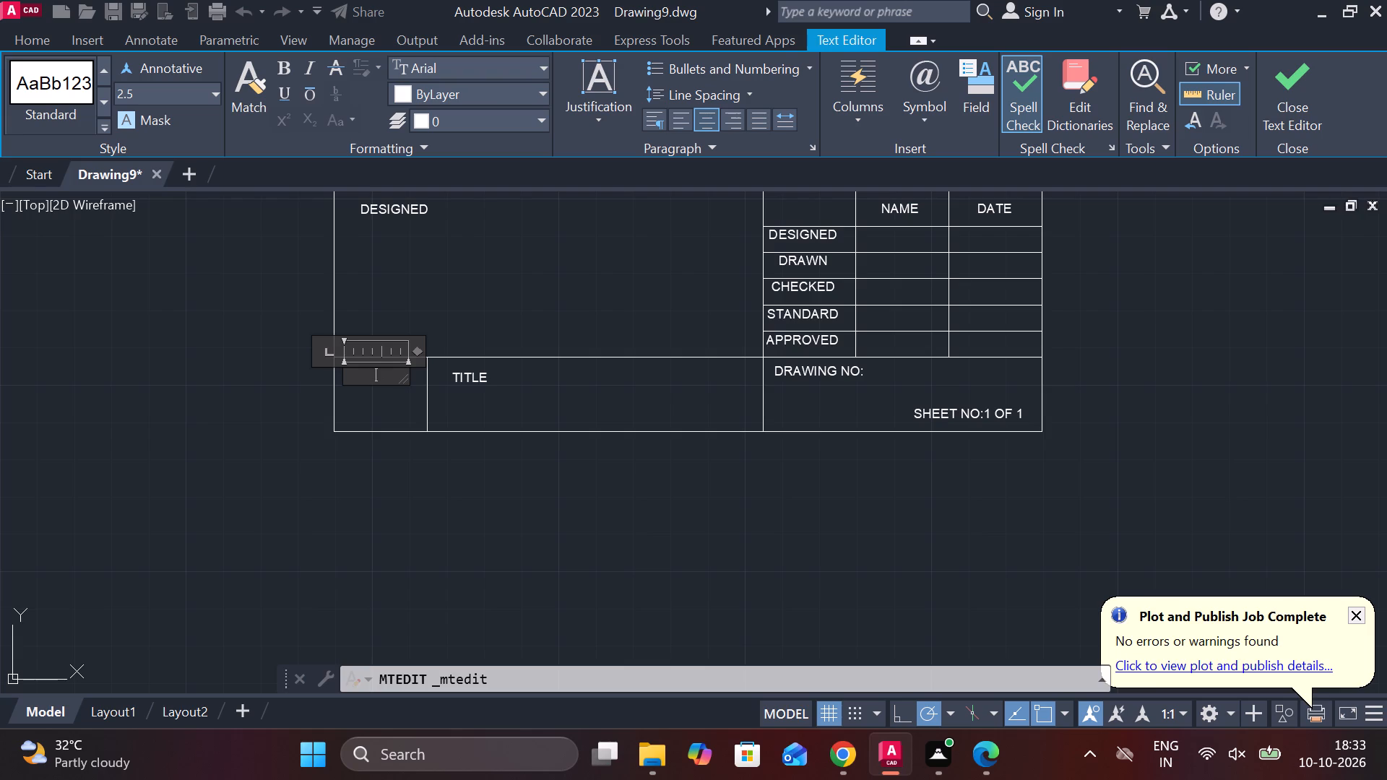
type("SCAK")
key("BackSpace")
type("LE")
key("space")
key("1")
key("shift+colon")
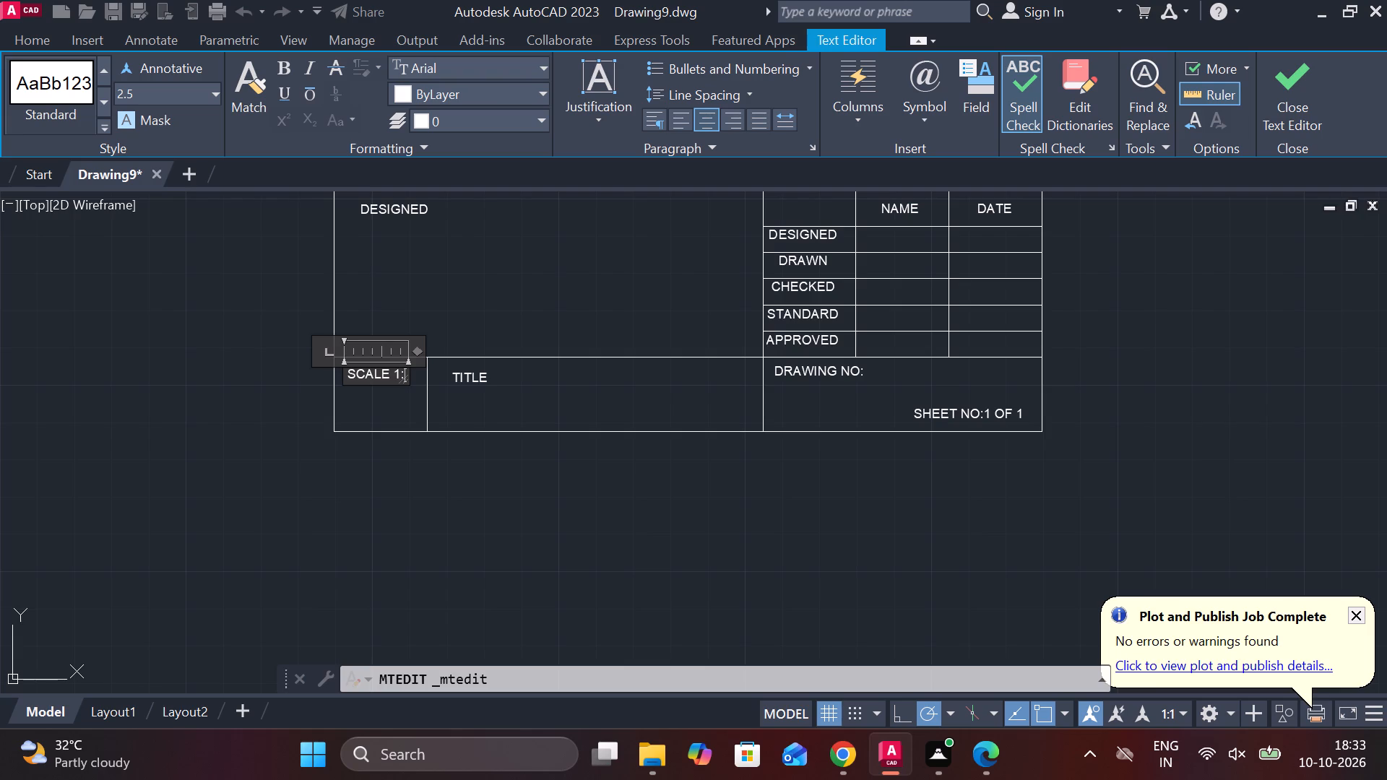
key("1")
Change the DESIGNED text in the large upper-left cell to AUTO CAD and widen its frame to fit one line.
triple_click(397, 205)
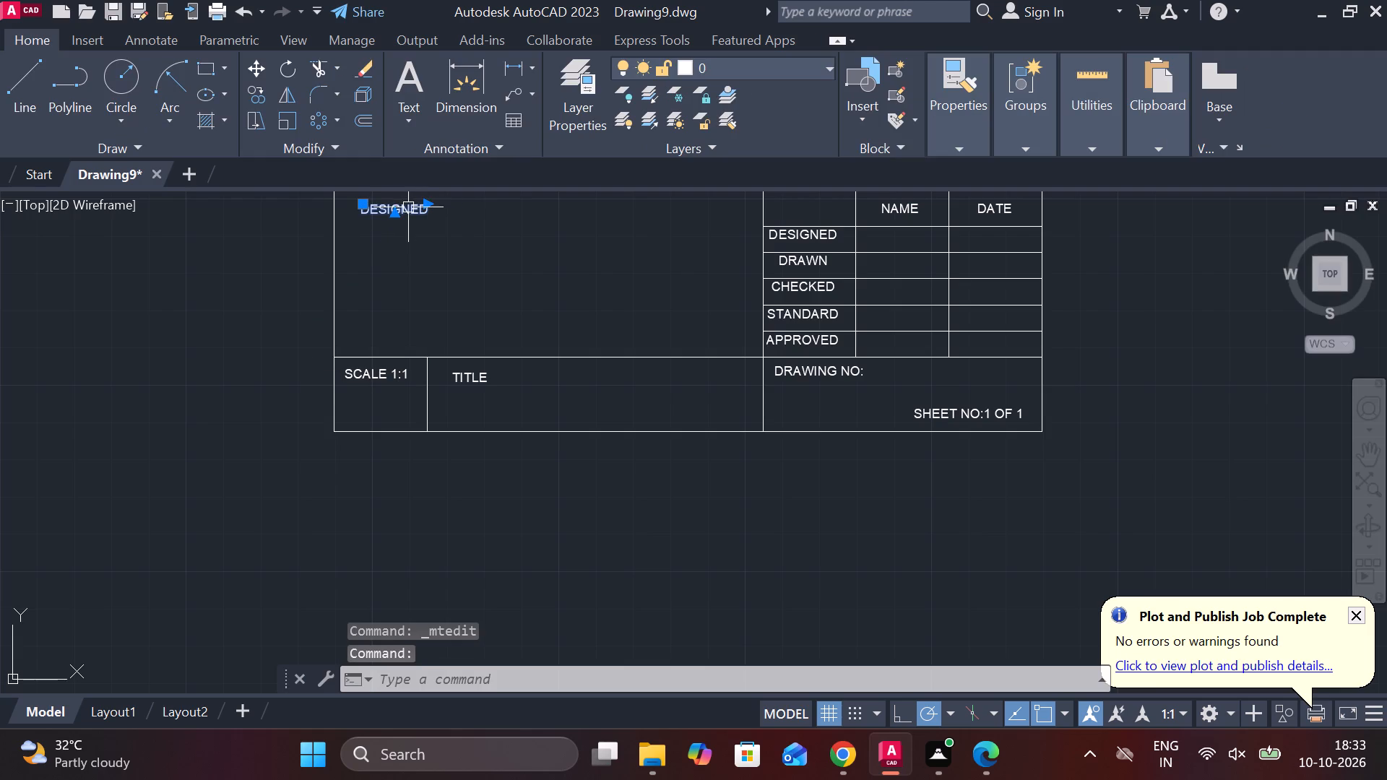
double_click(408, 208)
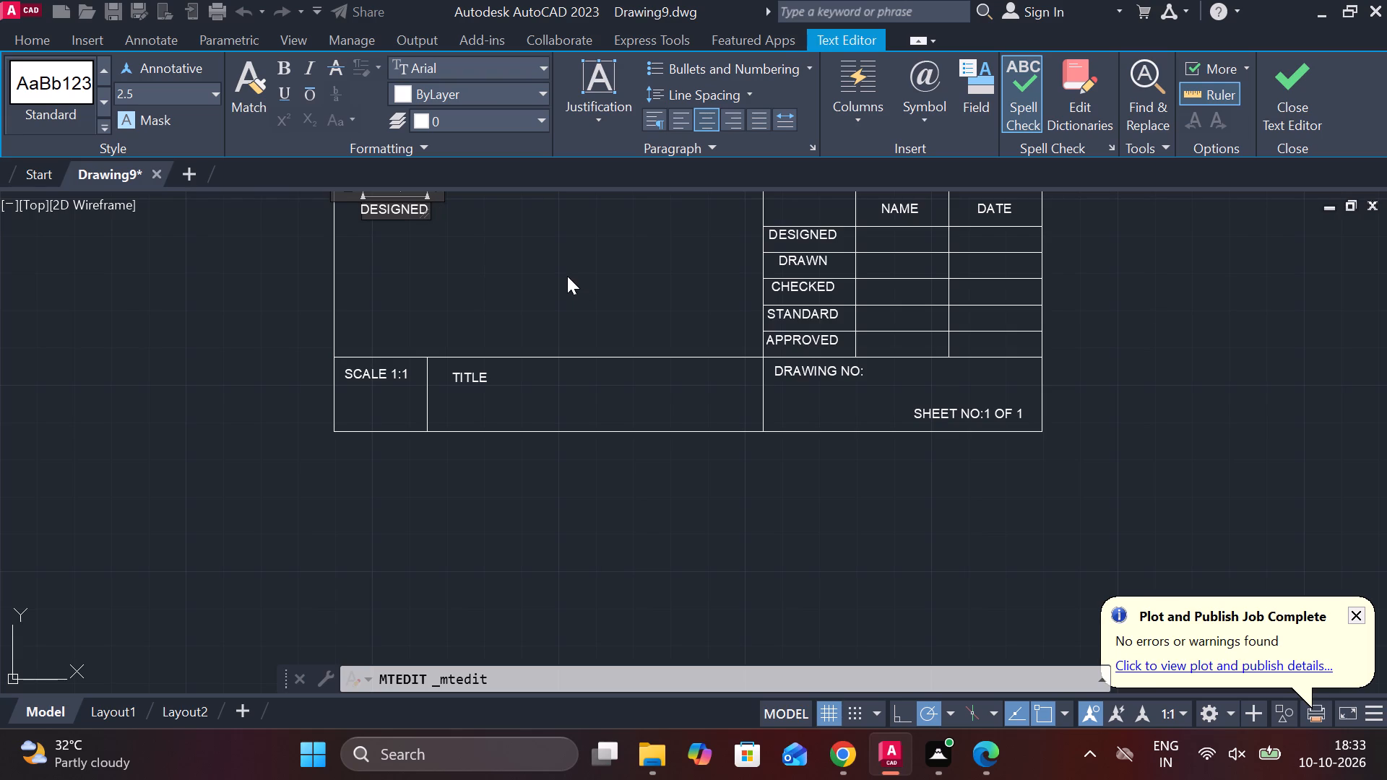
key("Right")
key("Right")
key("Right")
key("Right")
key("BackSpace")
key("BackSpace")
key("BackSpace")
key("BackSpace")
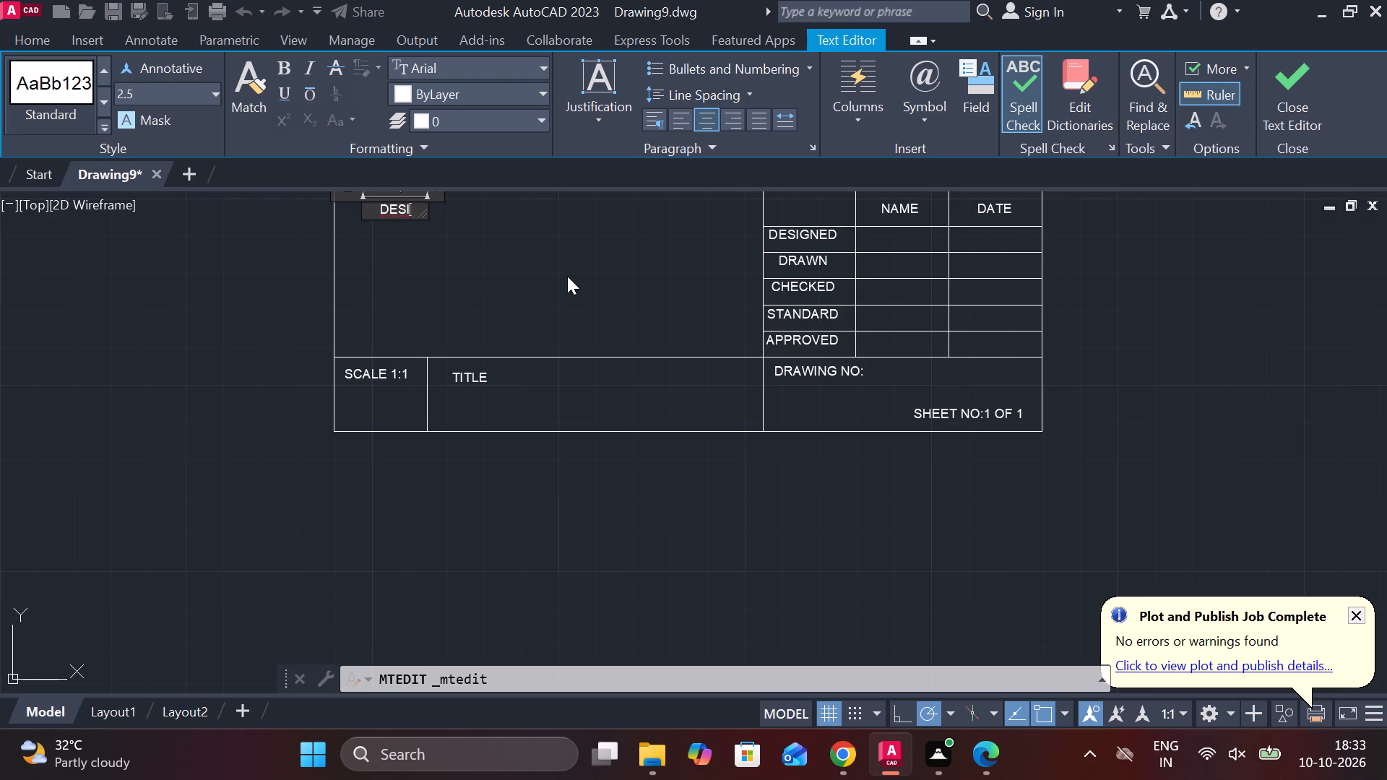
key("BackSpace")
key("BackSpace")
key("BackSpace")
key("BackSpace")
type("AUTO")
key("space")
type("CA")
key("d")
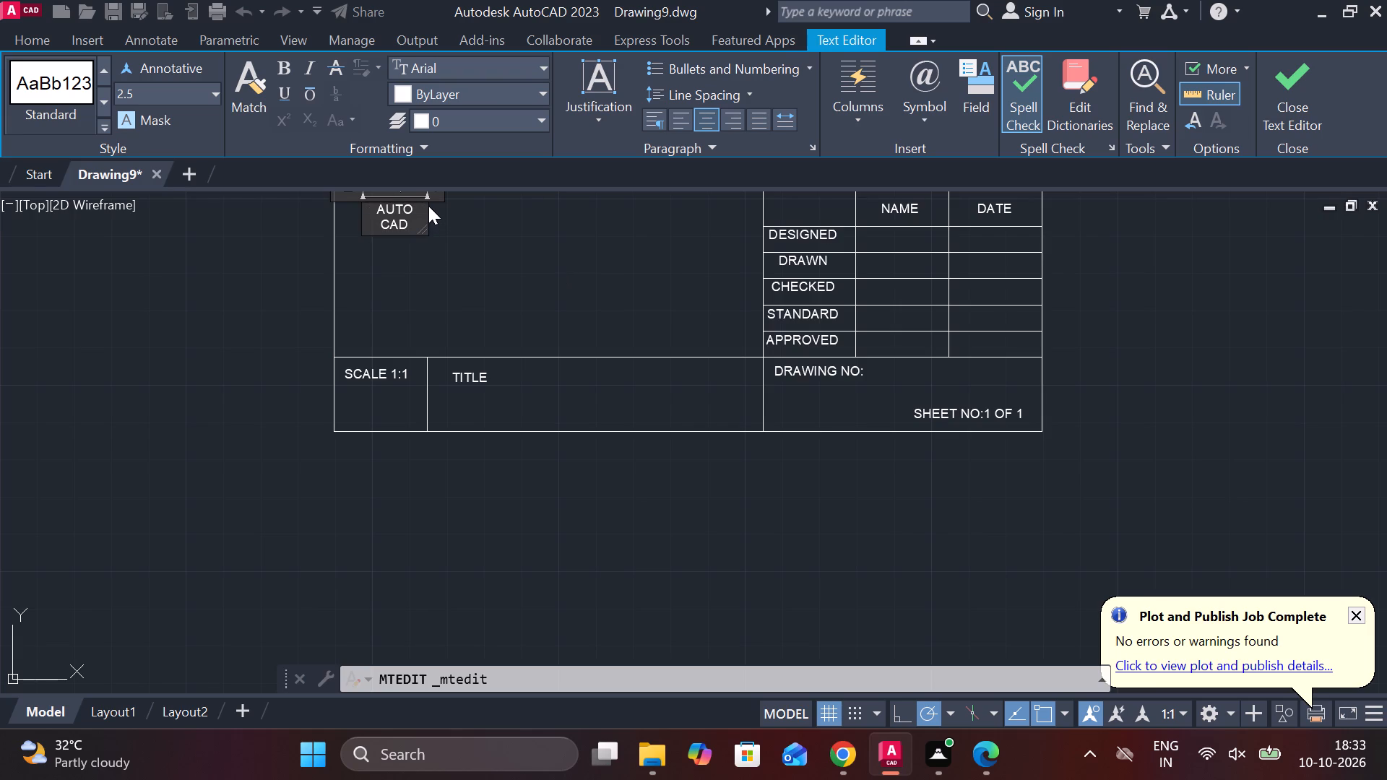
left_click_drag(427, 212, 433, 212)
left_click(464, 213)
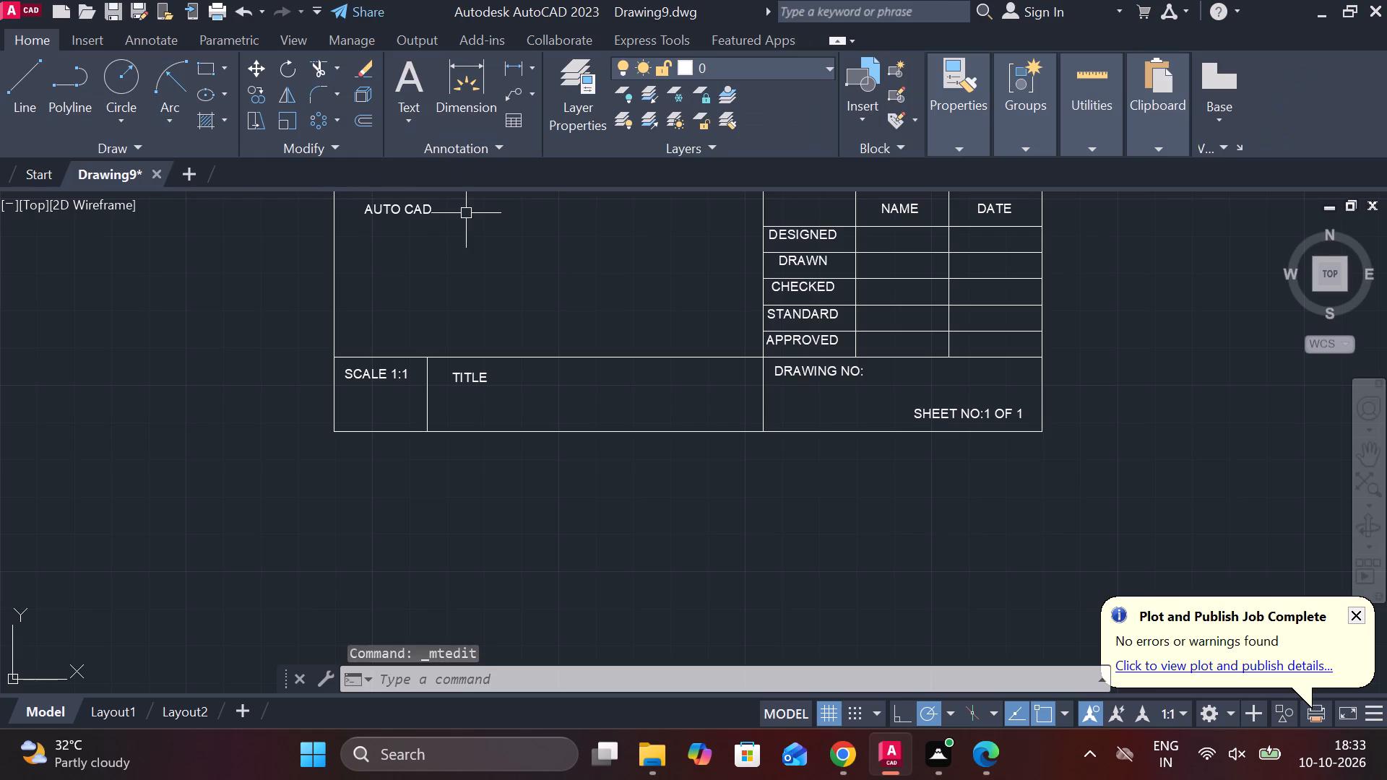
Set the AUTO CAD text height to 10 and widen its frame so the enlarged words fit on one line.
double_click(408, 213)
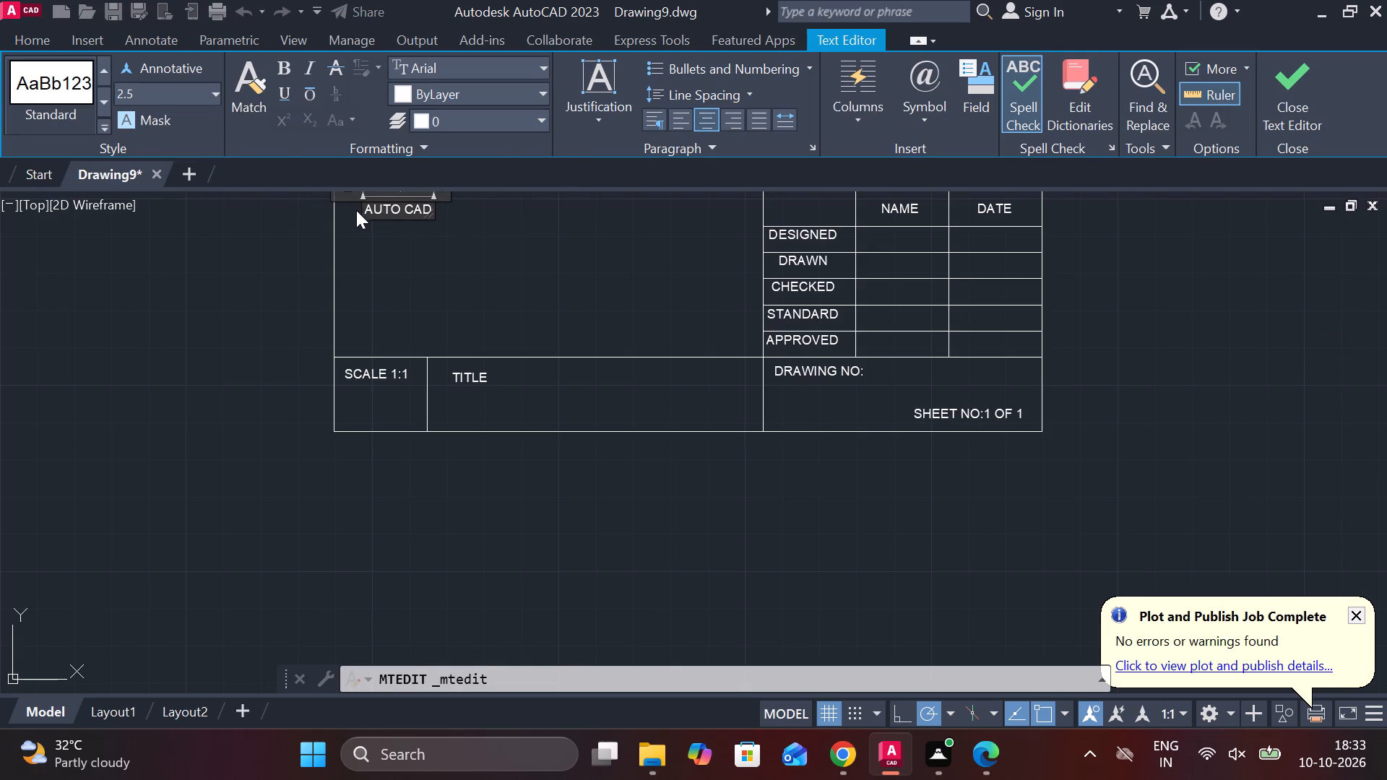
left_click(428, 207)
left_click_drag(426, 207, 425, 207)
left_click_drag(425, 207, 329, 212)
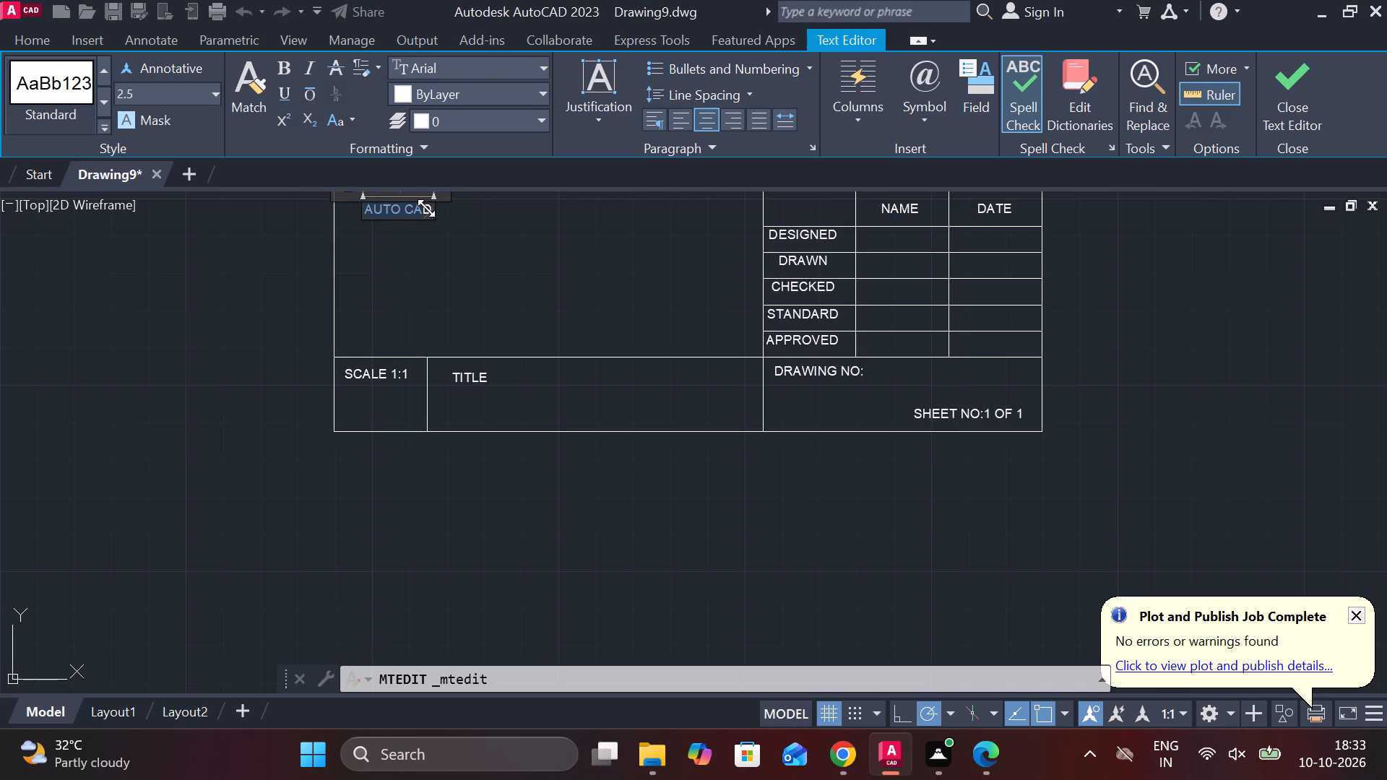
left_click(426, 204)
left_click_drag(426, 204, 392, 204)
left_click_drag(392, 204, 369, 204)
left_click(209, 94)
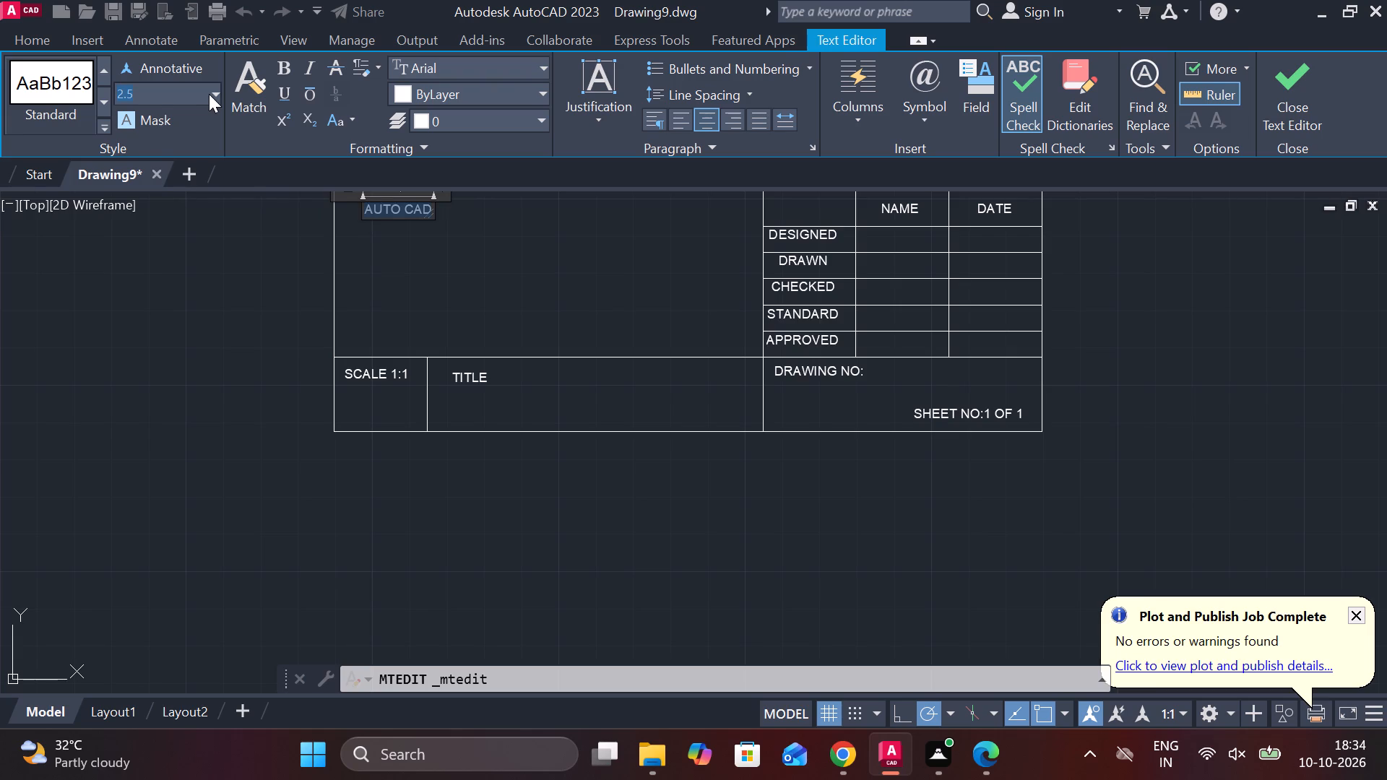
left_click(213, 94)
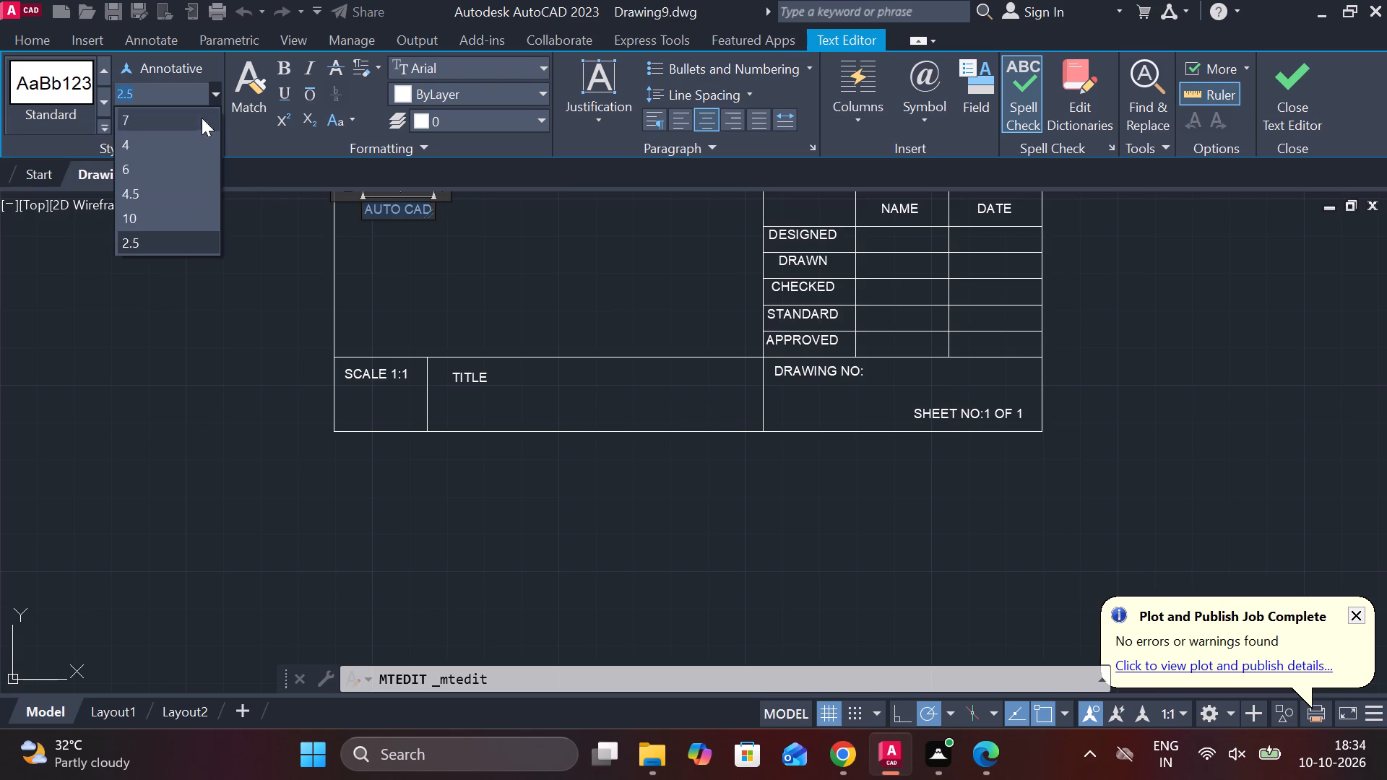
left_click(174, 217)
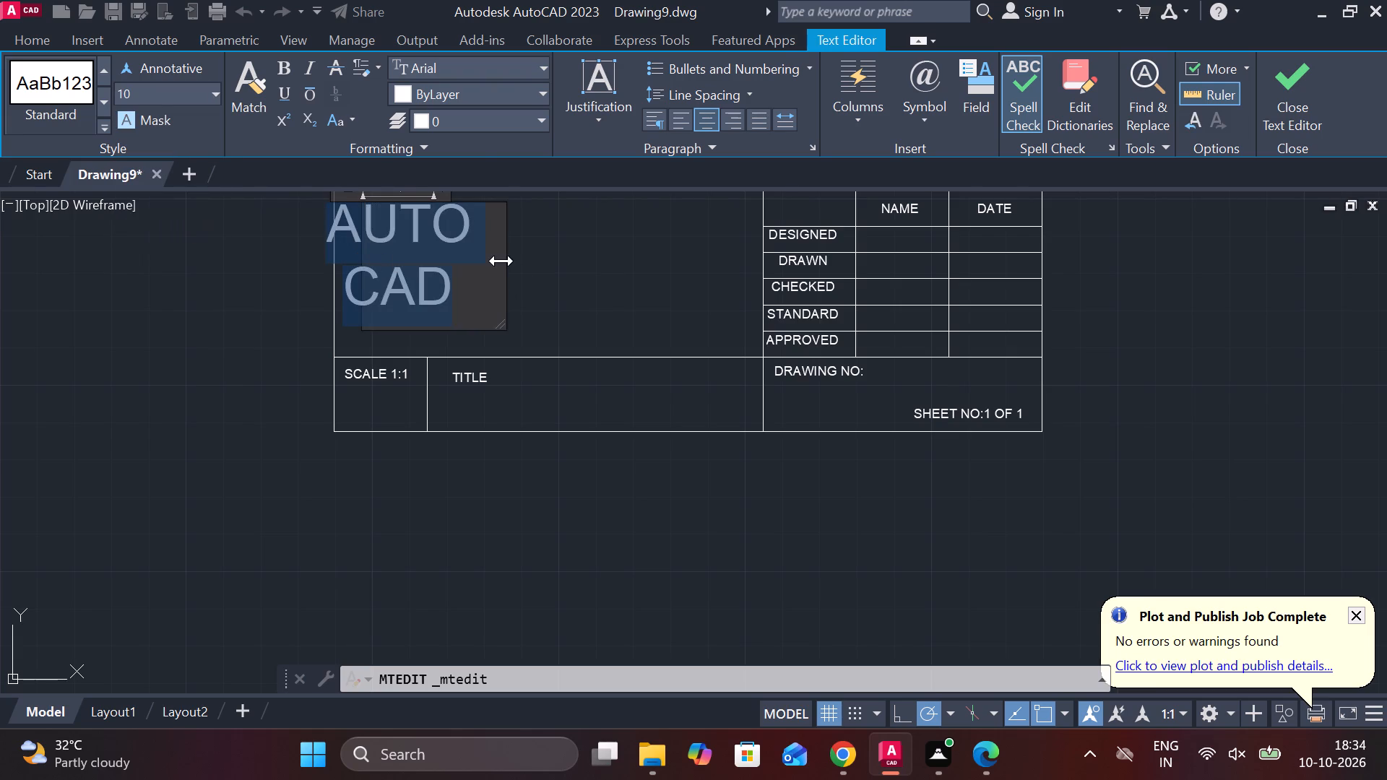
left_click_drag(501, 261, 761, 266)
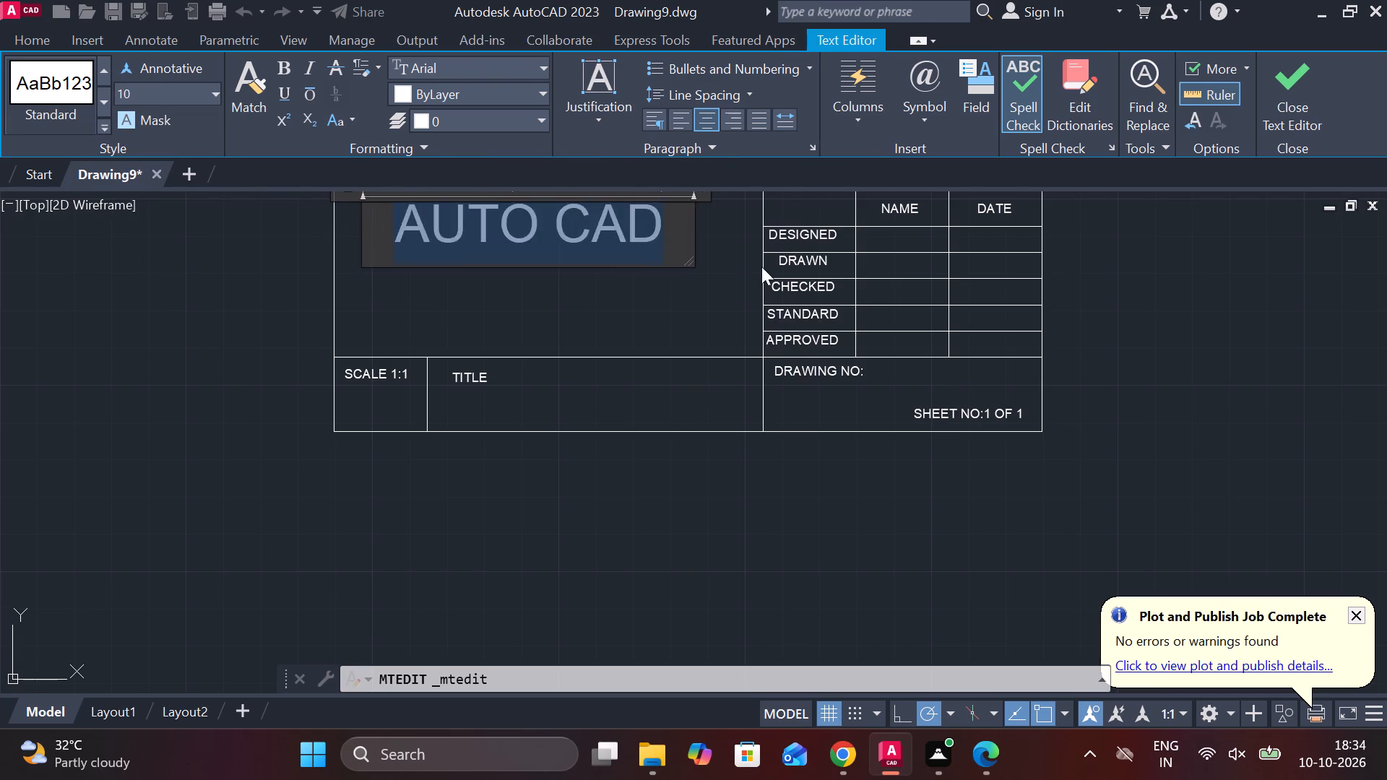
left_click(761, 266)
double_click(518, 211)
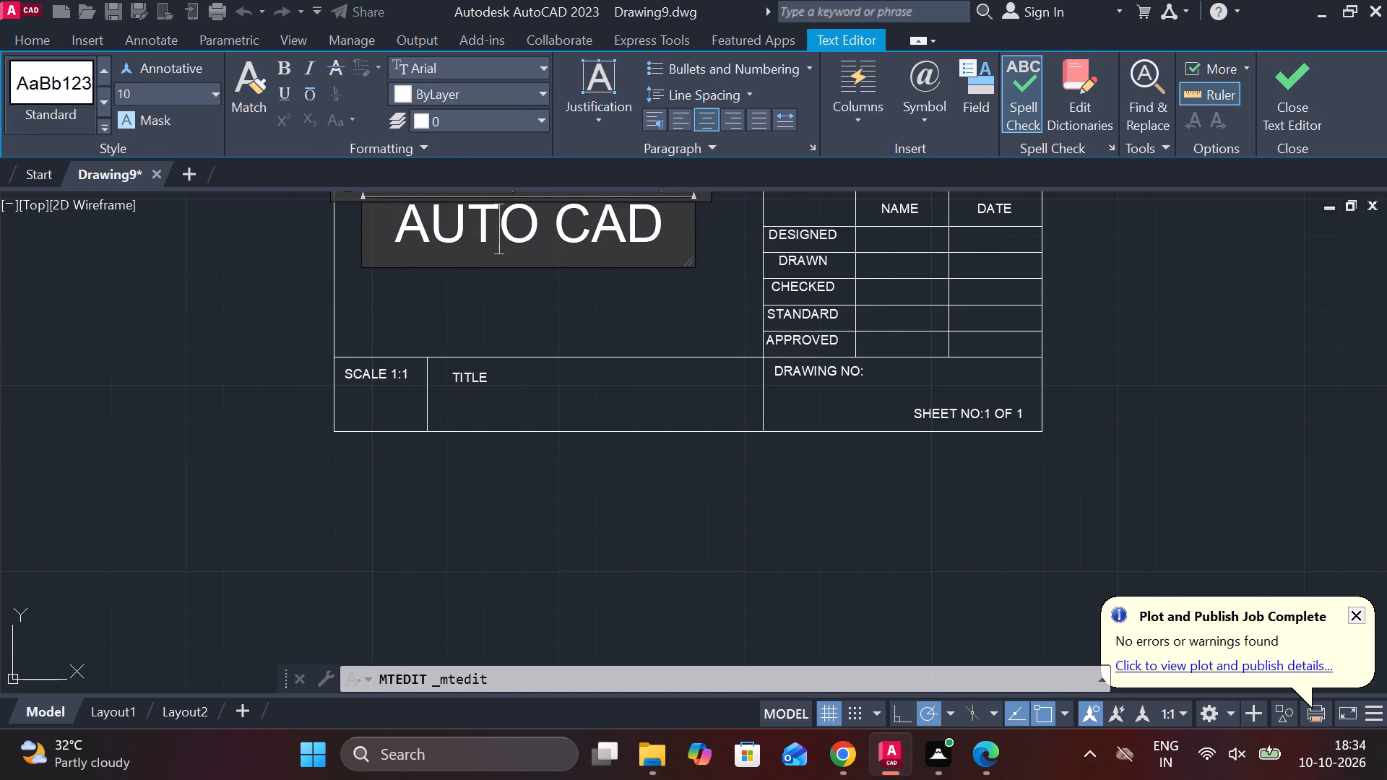
key("Escape")
Move the AUTO CAD text straight down, closer to the middle of its large cell.
left_click(478, 214)
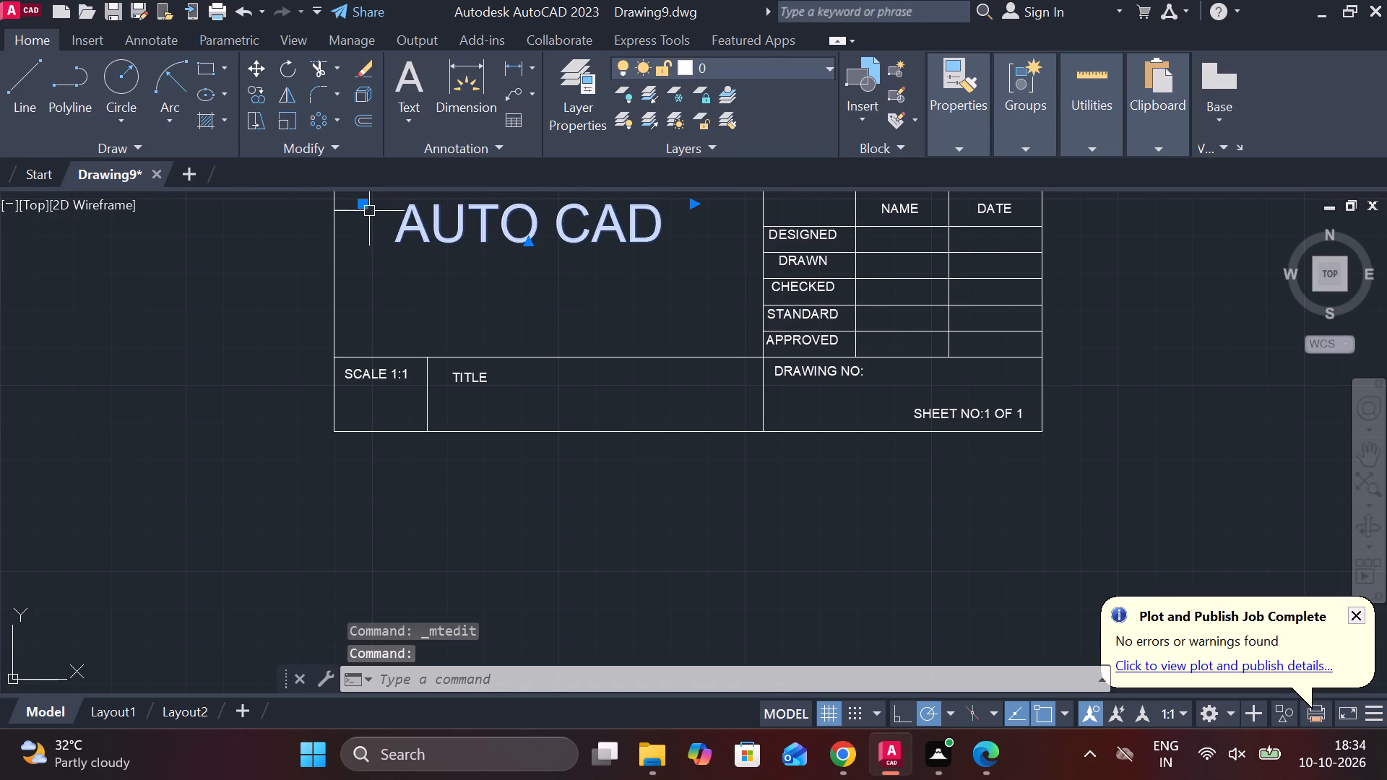
left_click(360, 201)
left_click(366, 256)
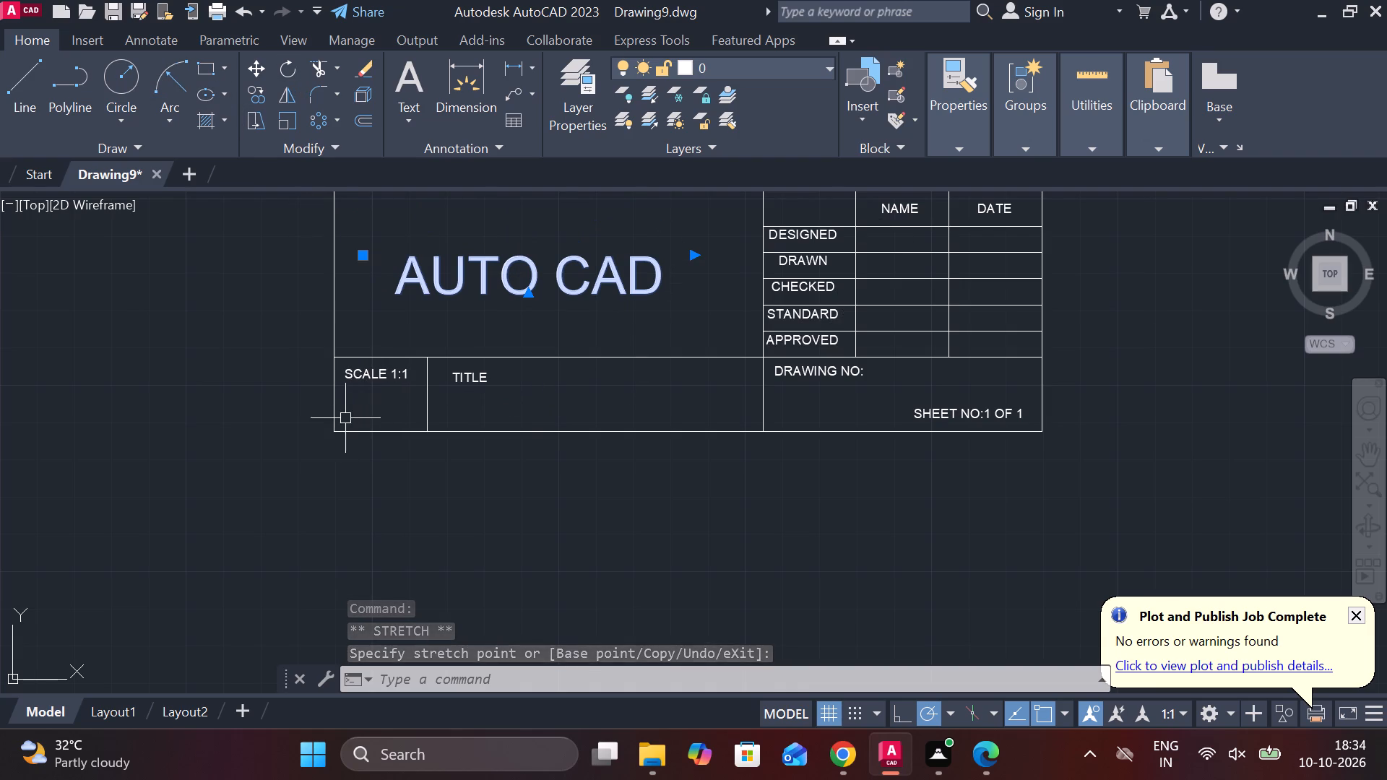
left_click(363, 430)
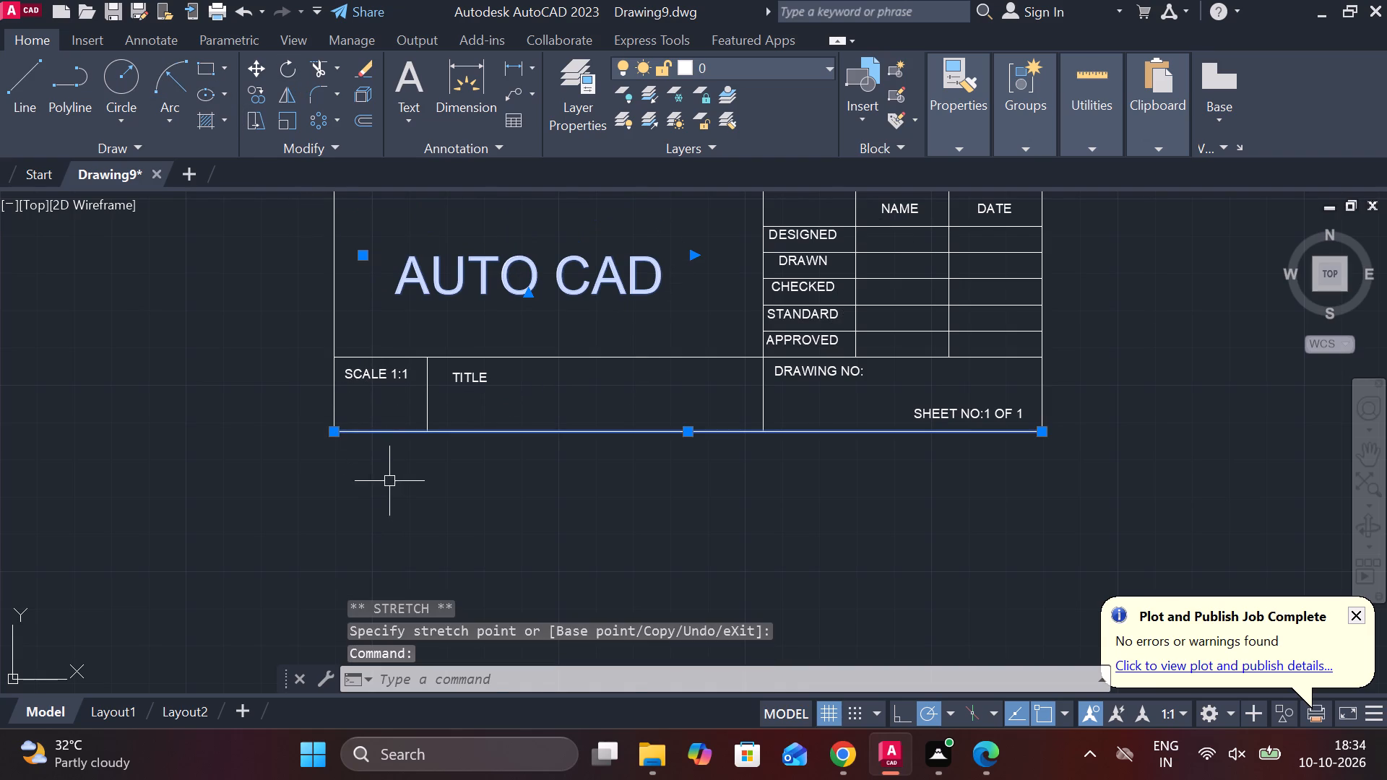
left_click(395, 474)
key("Escape")
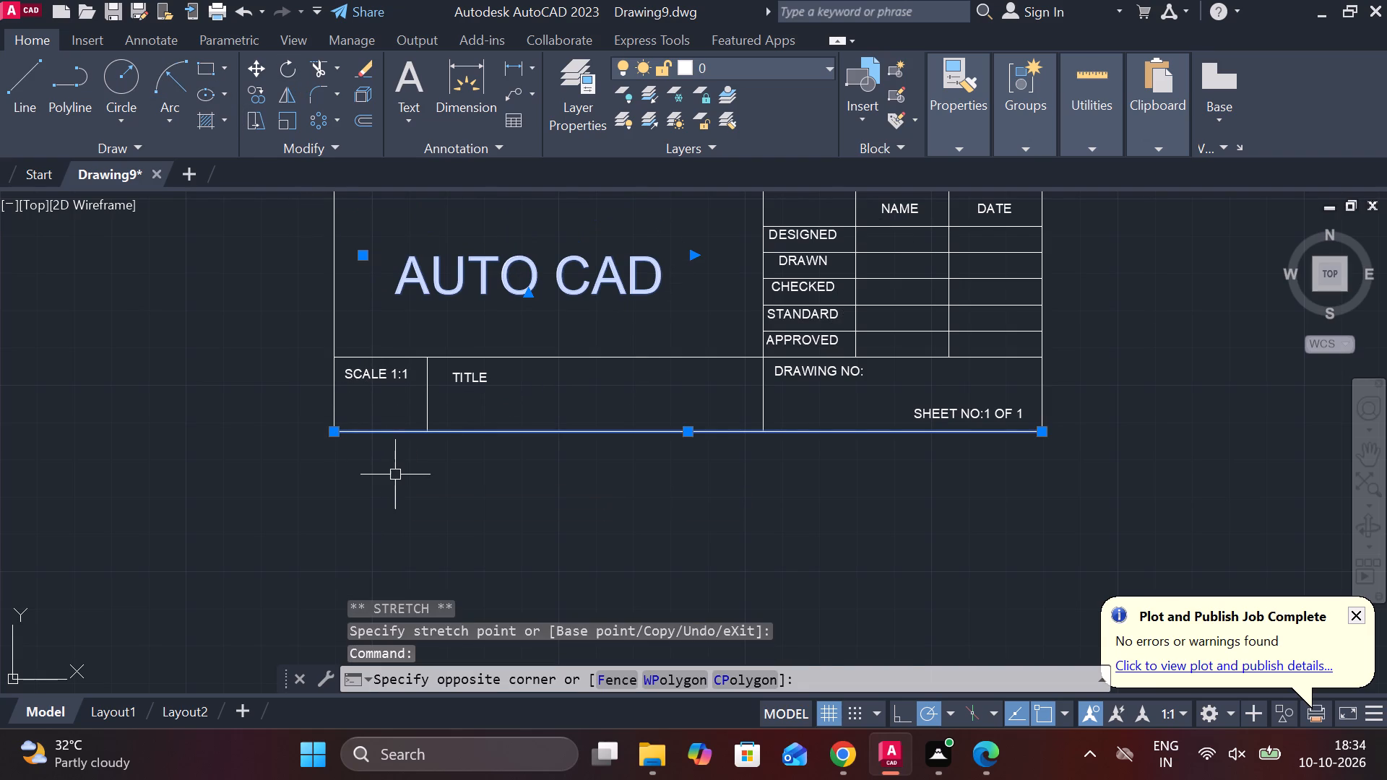
Copy the title block's bottom border line 10 units straight up.
key("Escape")
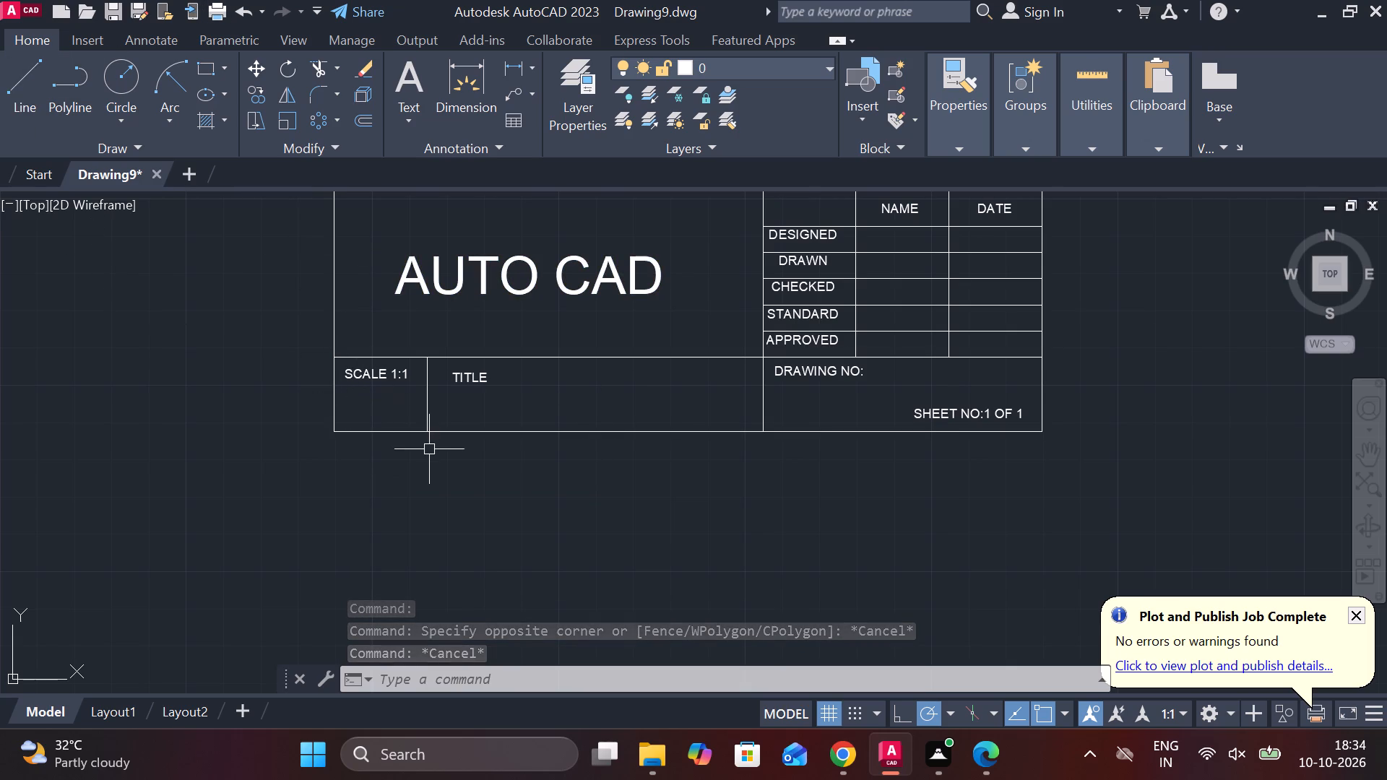
left_click(392, 433)
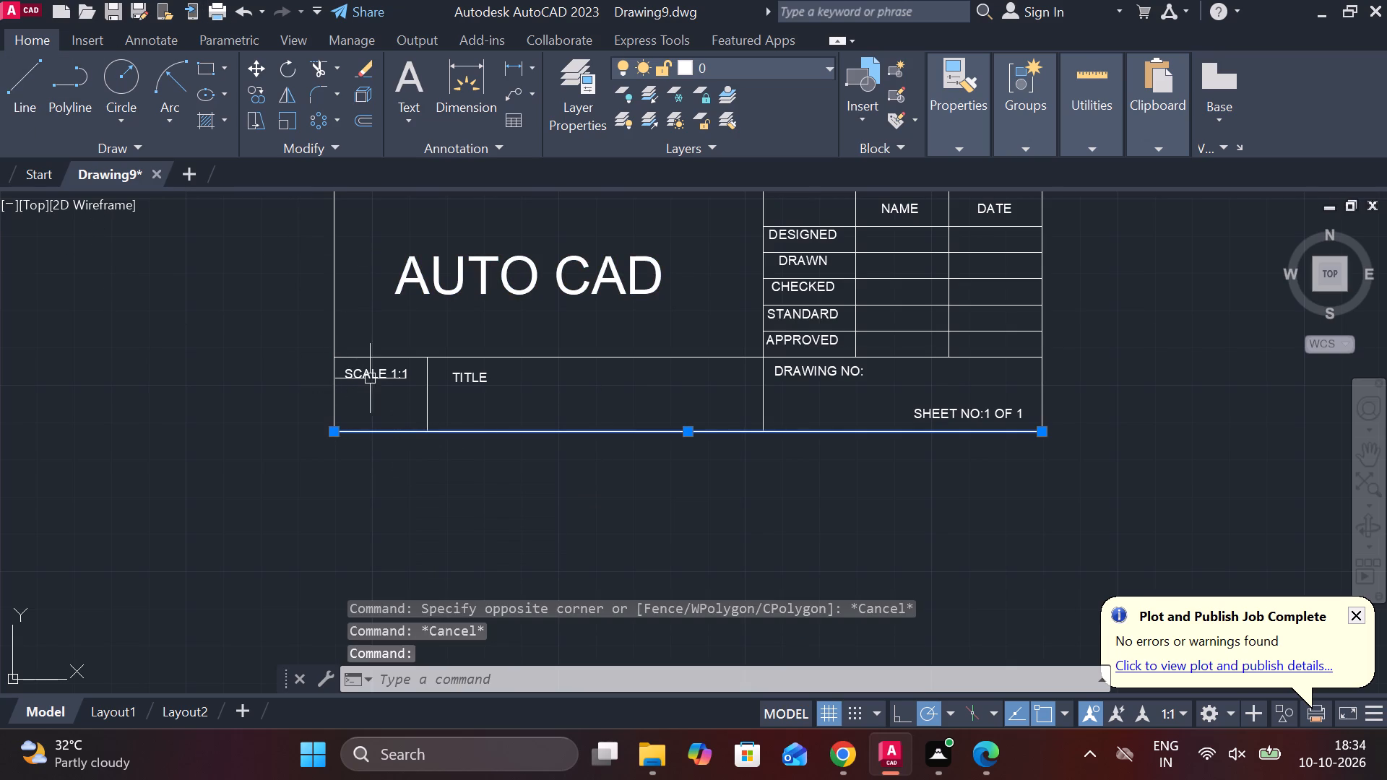
left_click(252, 90)
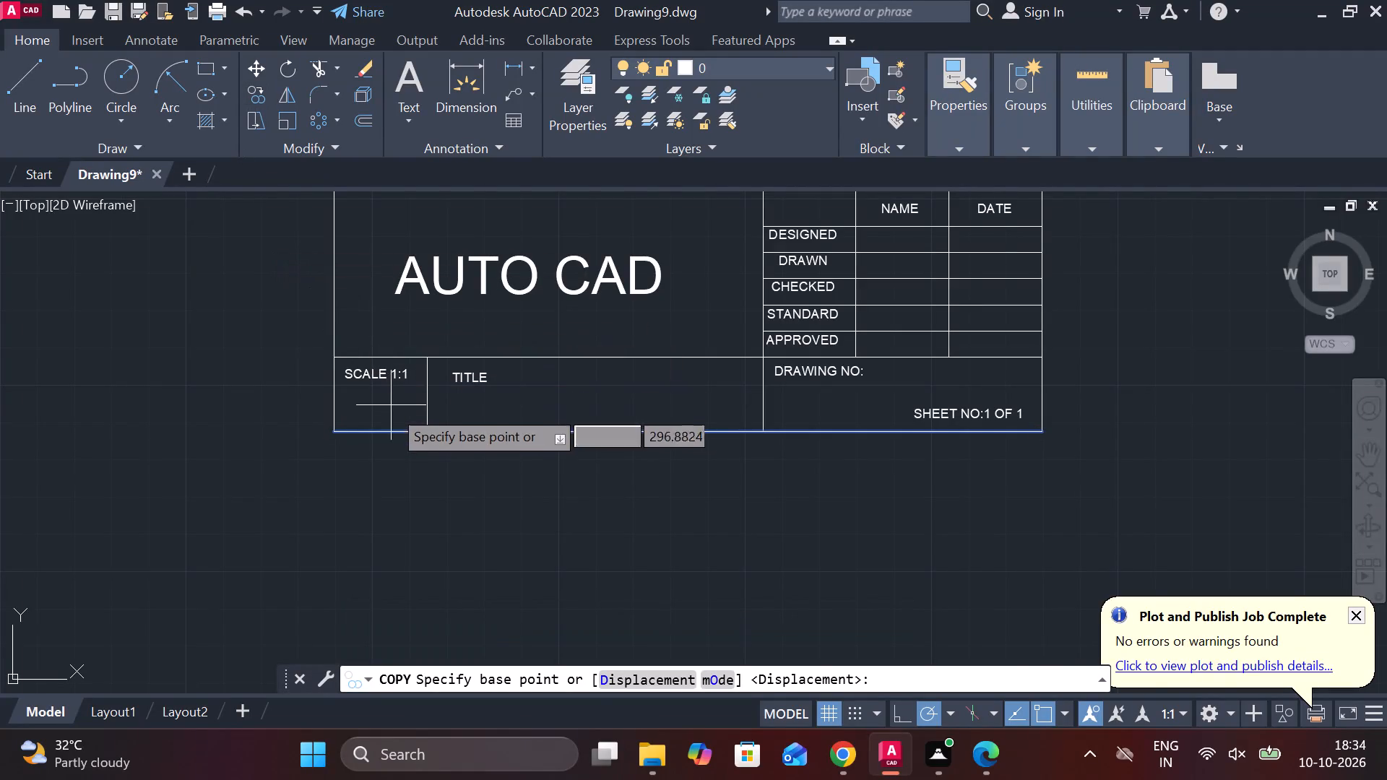
left_click(394, 428)
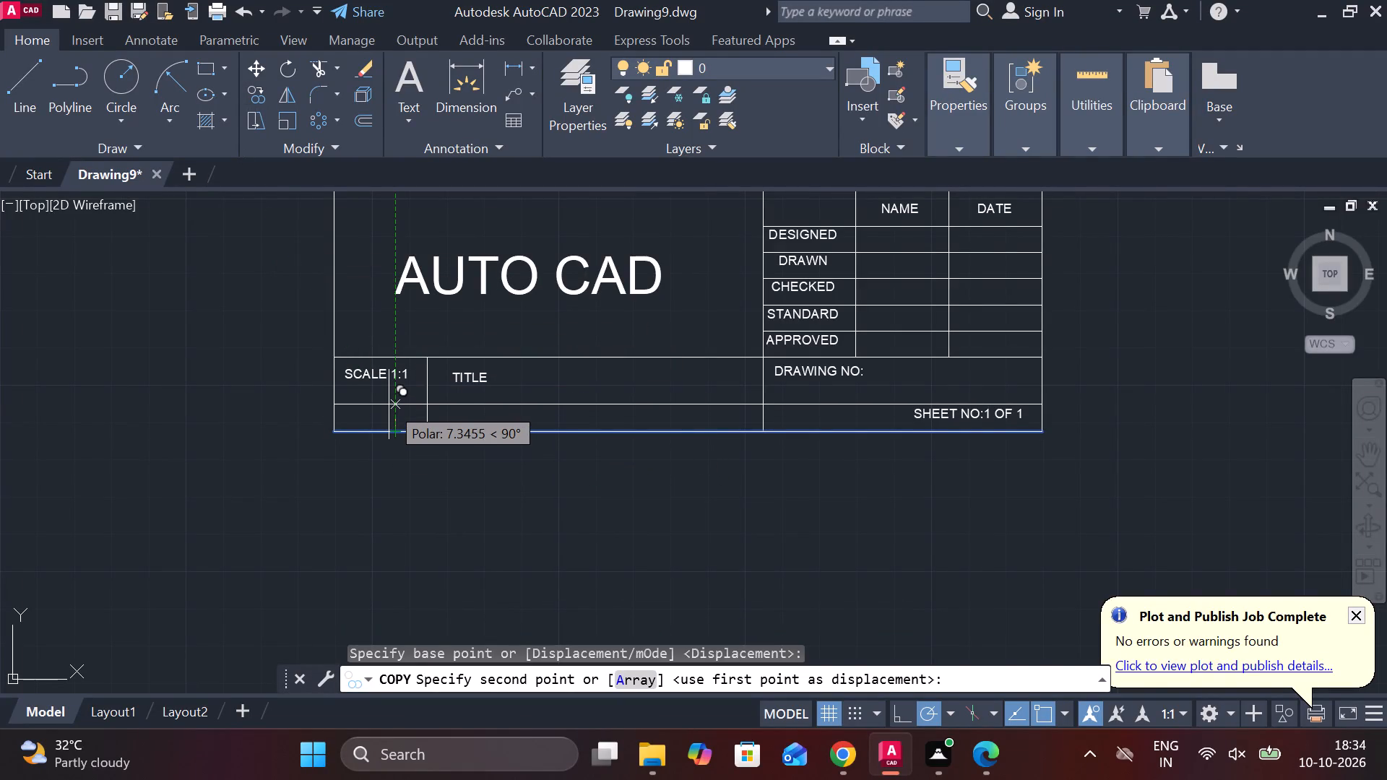
type("10")
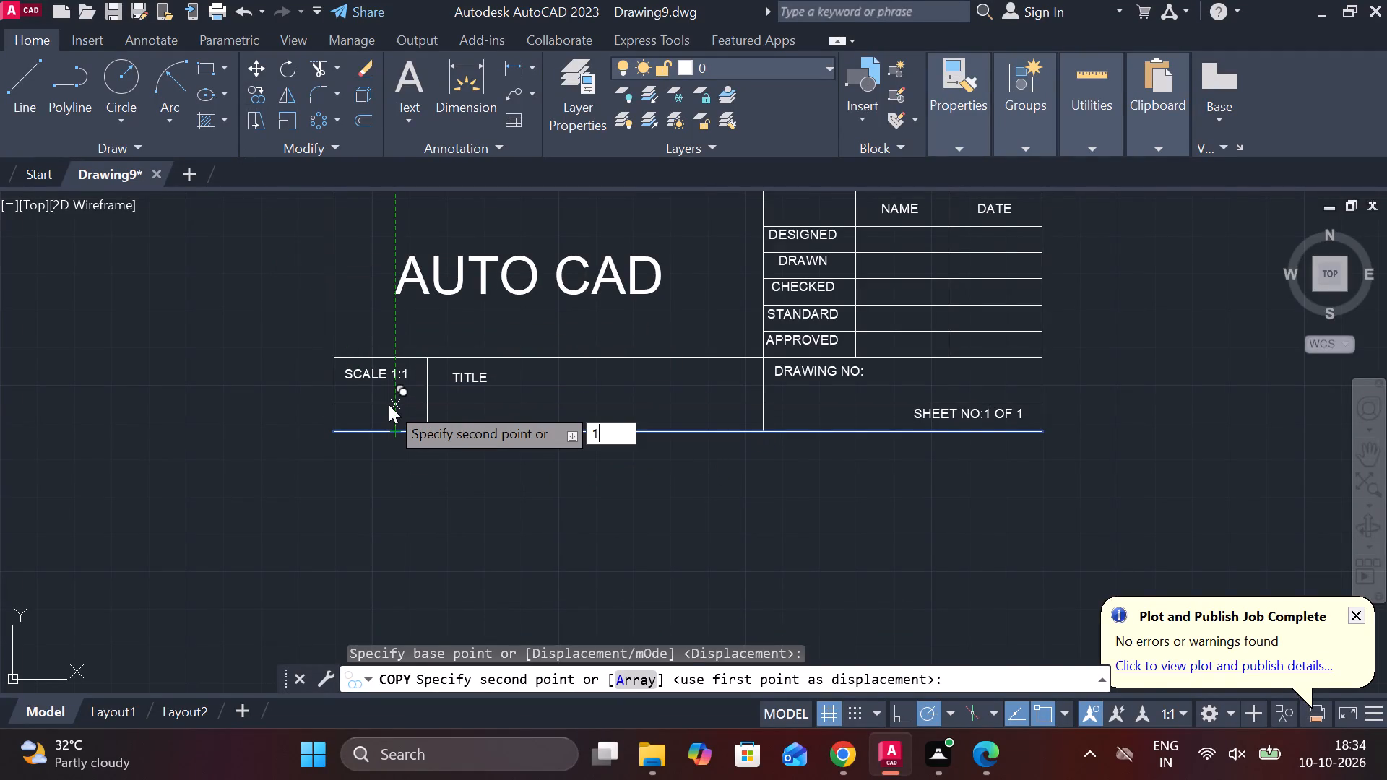
key("Return")
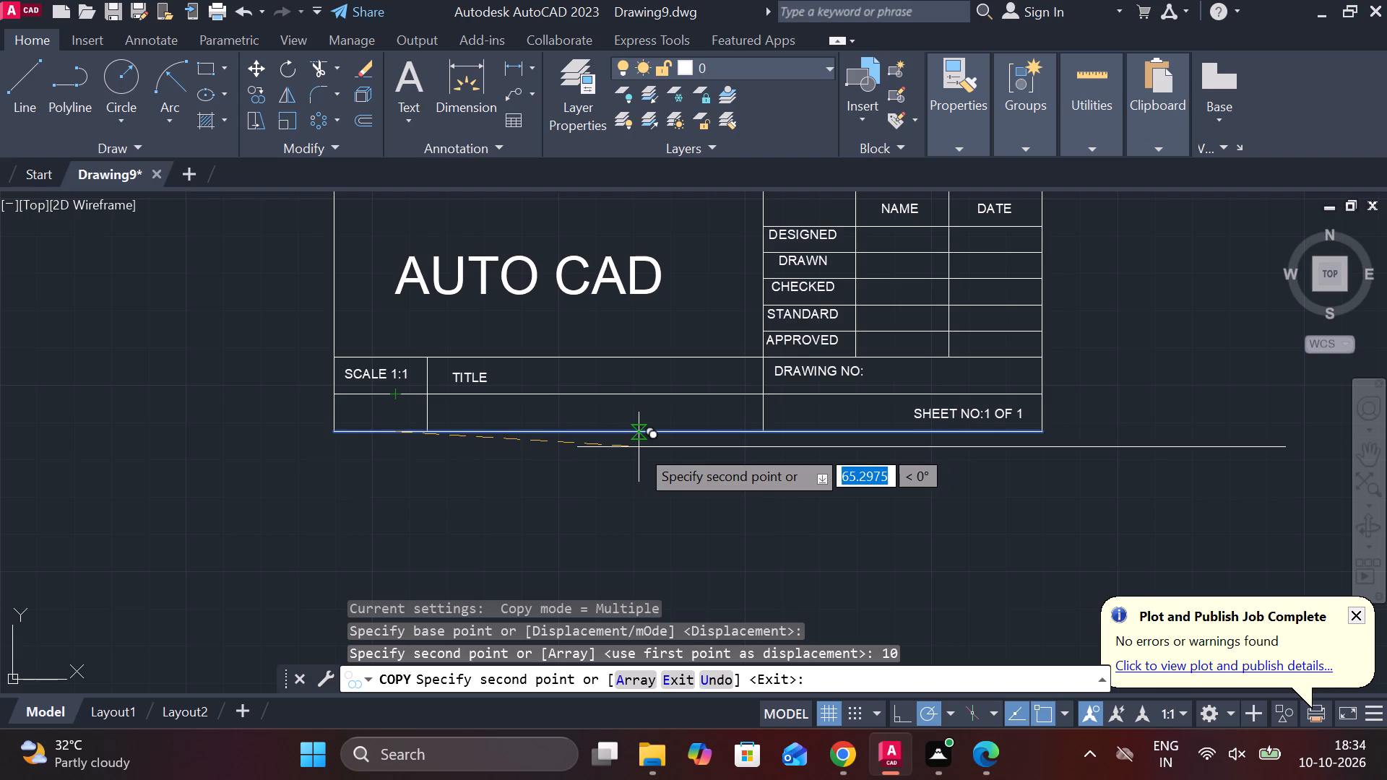
key("Escape")
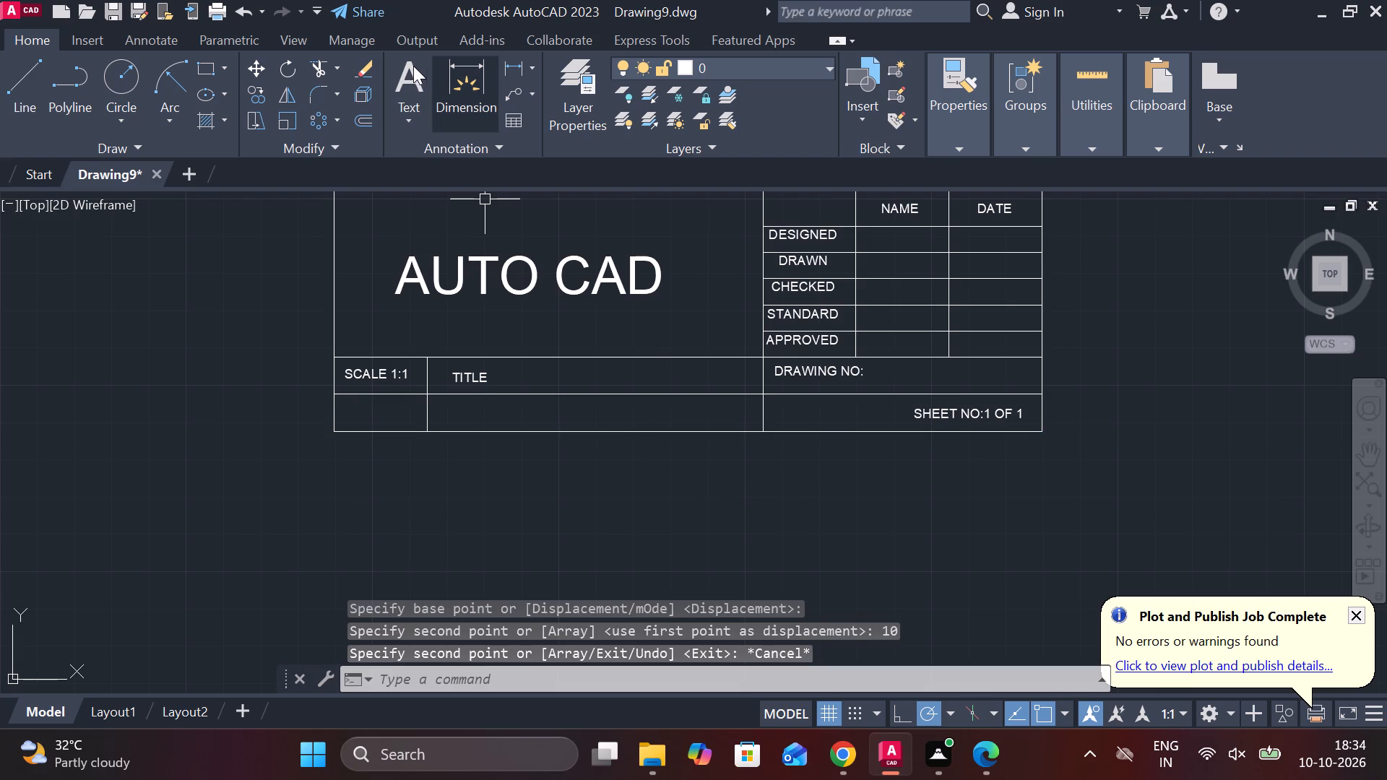
Trim the copied line out of the TITLE and DRAWING NO cells, leaving only its segment below SCALE 1:1.
left_click(314, 66)
left_click(598, 389)
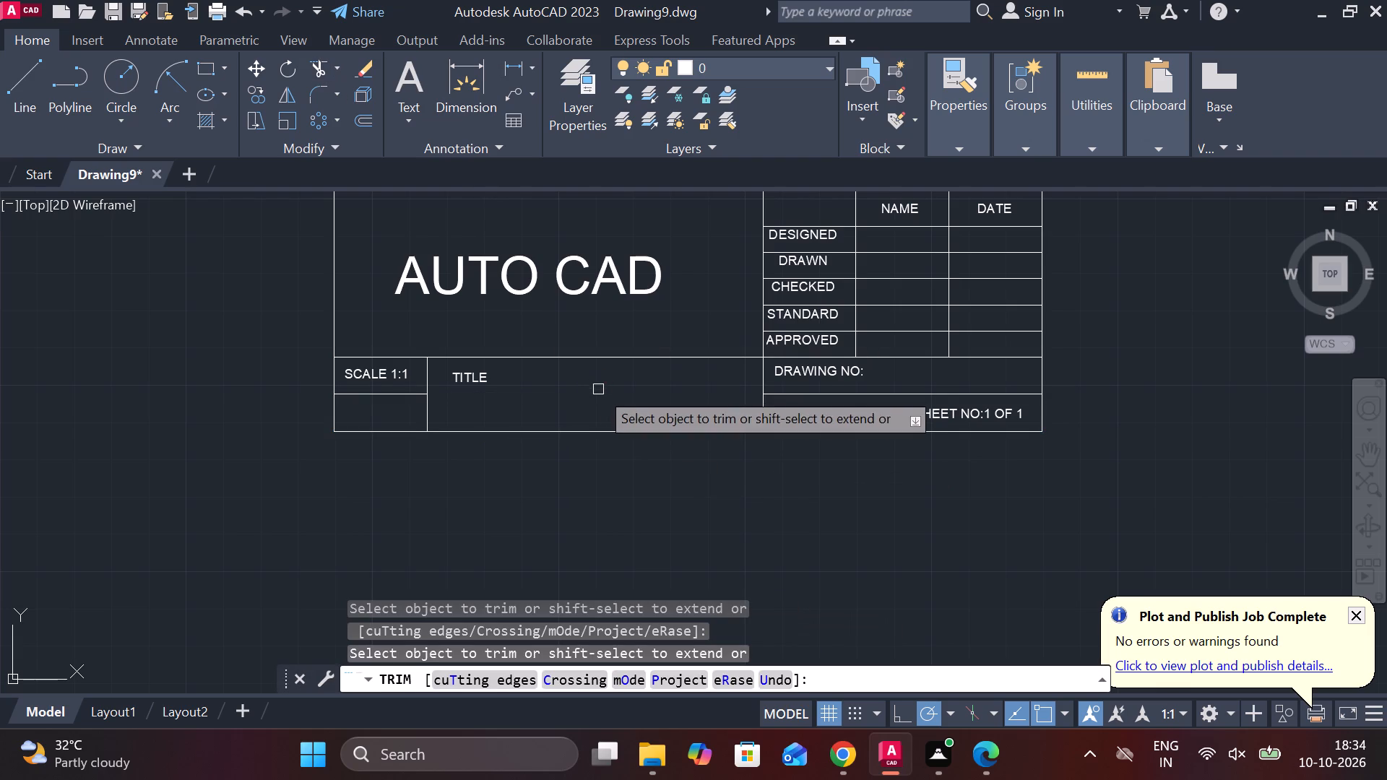
left_click(886, 397)
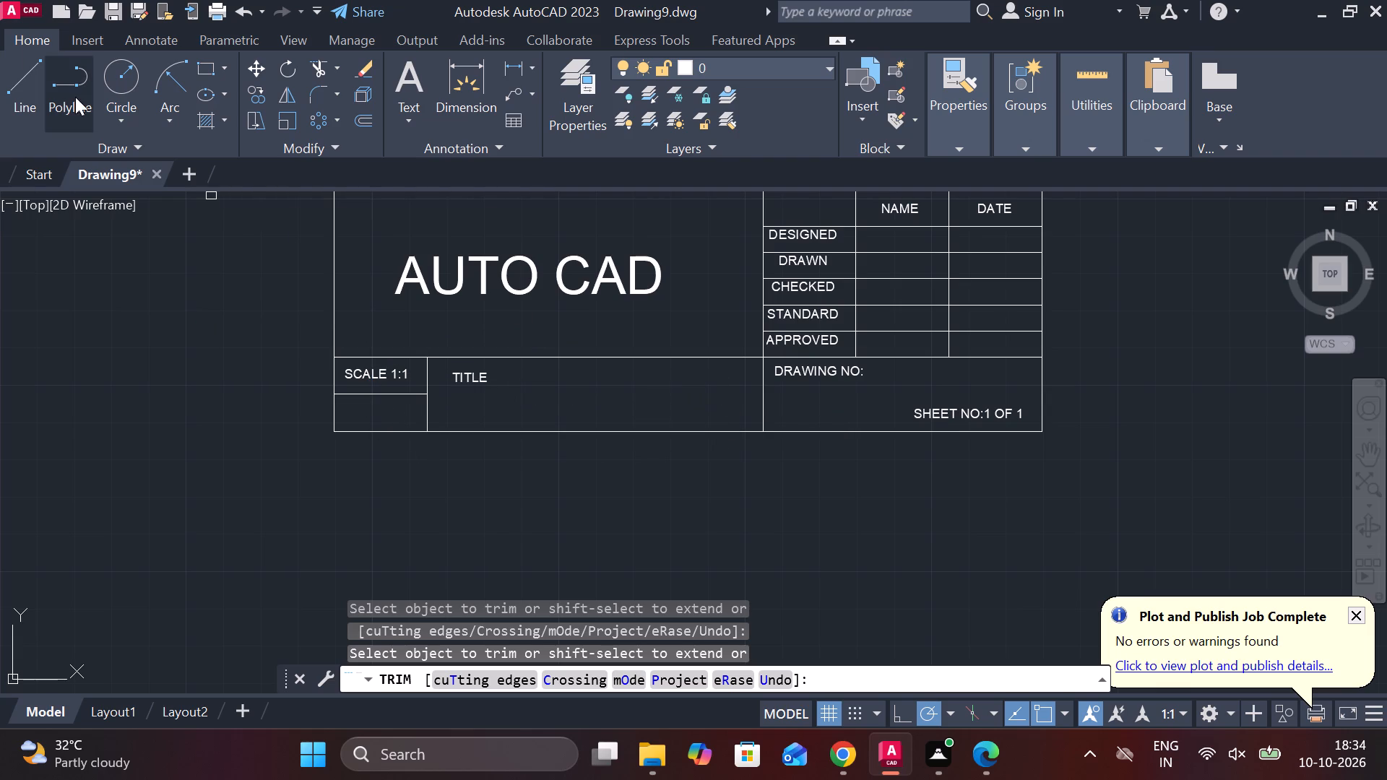
key("Escape")
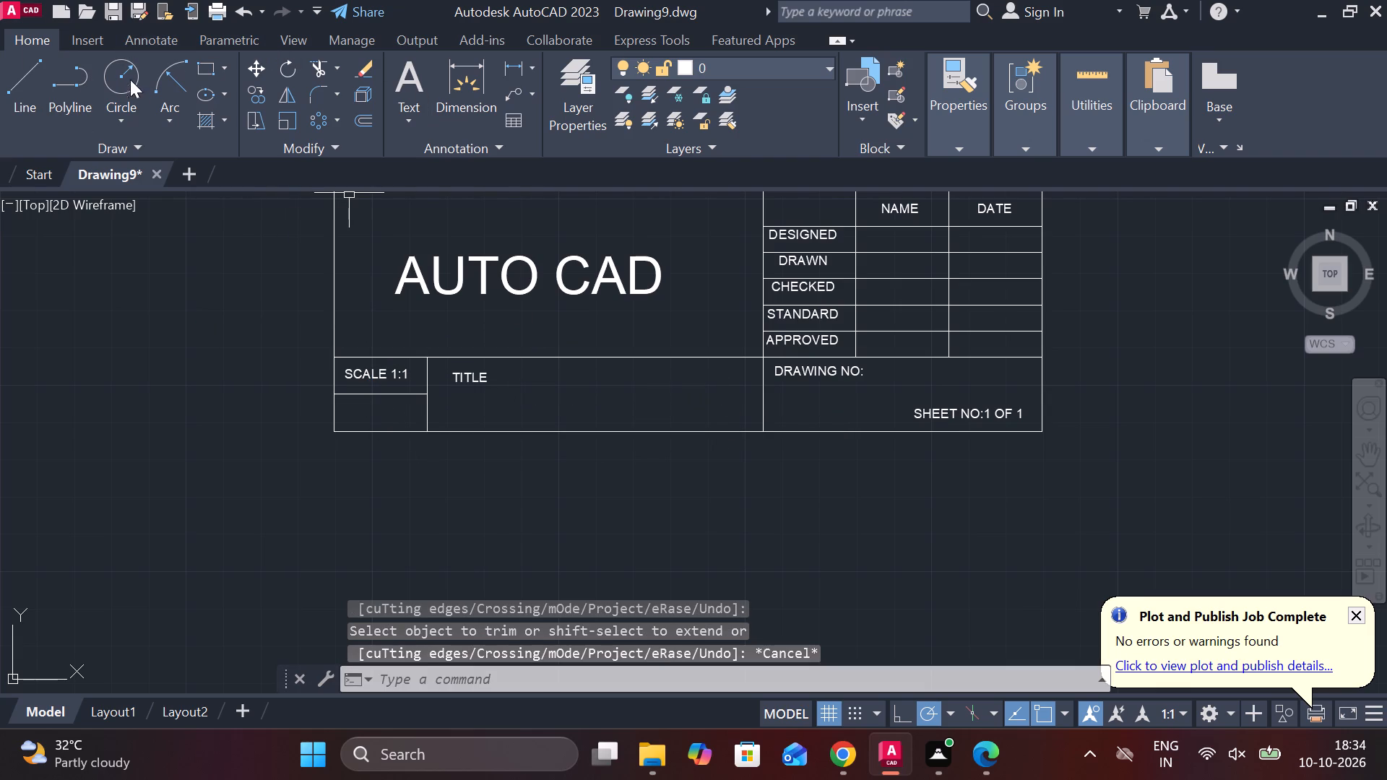
Draw a circle of diameter 5 in the left half of the empty cell below SCALE 1:1.
left_click(129, 118)
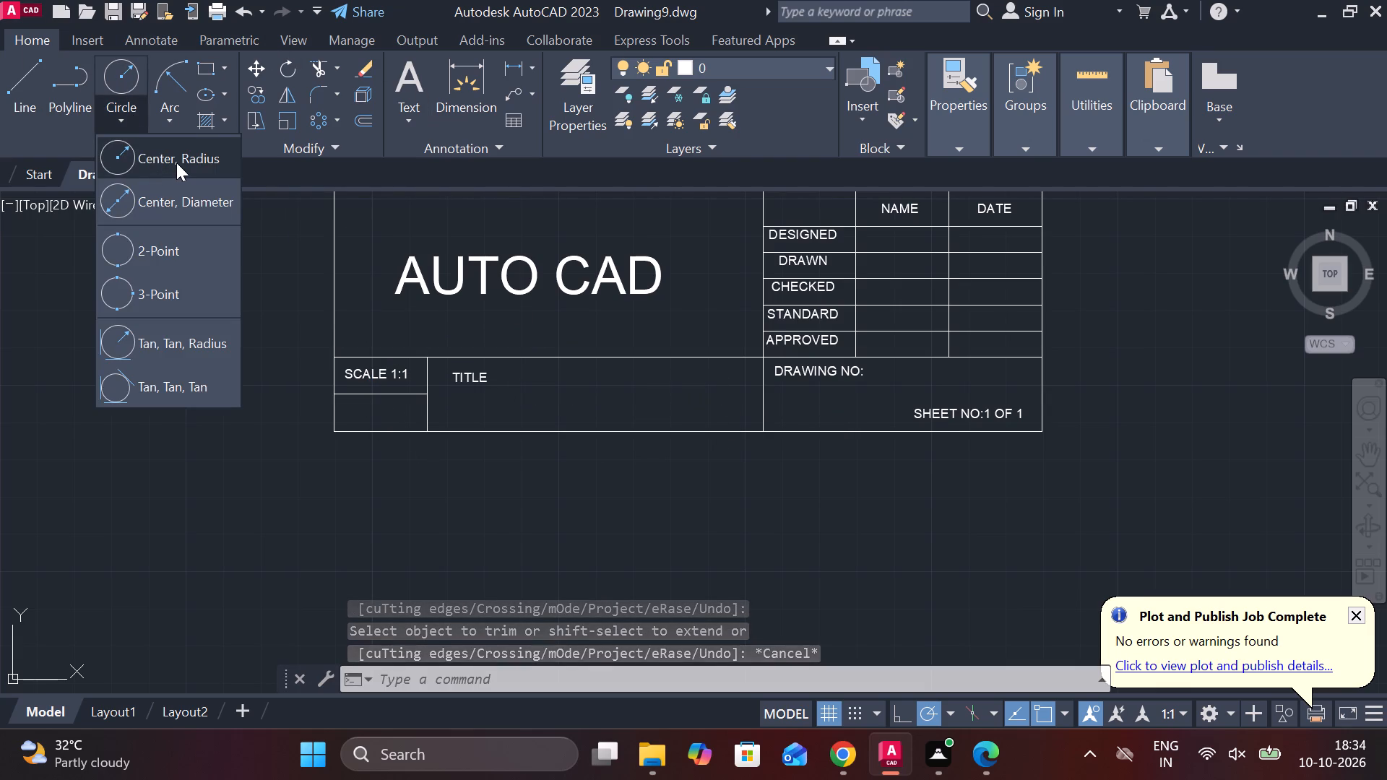
left_click(176, 162)
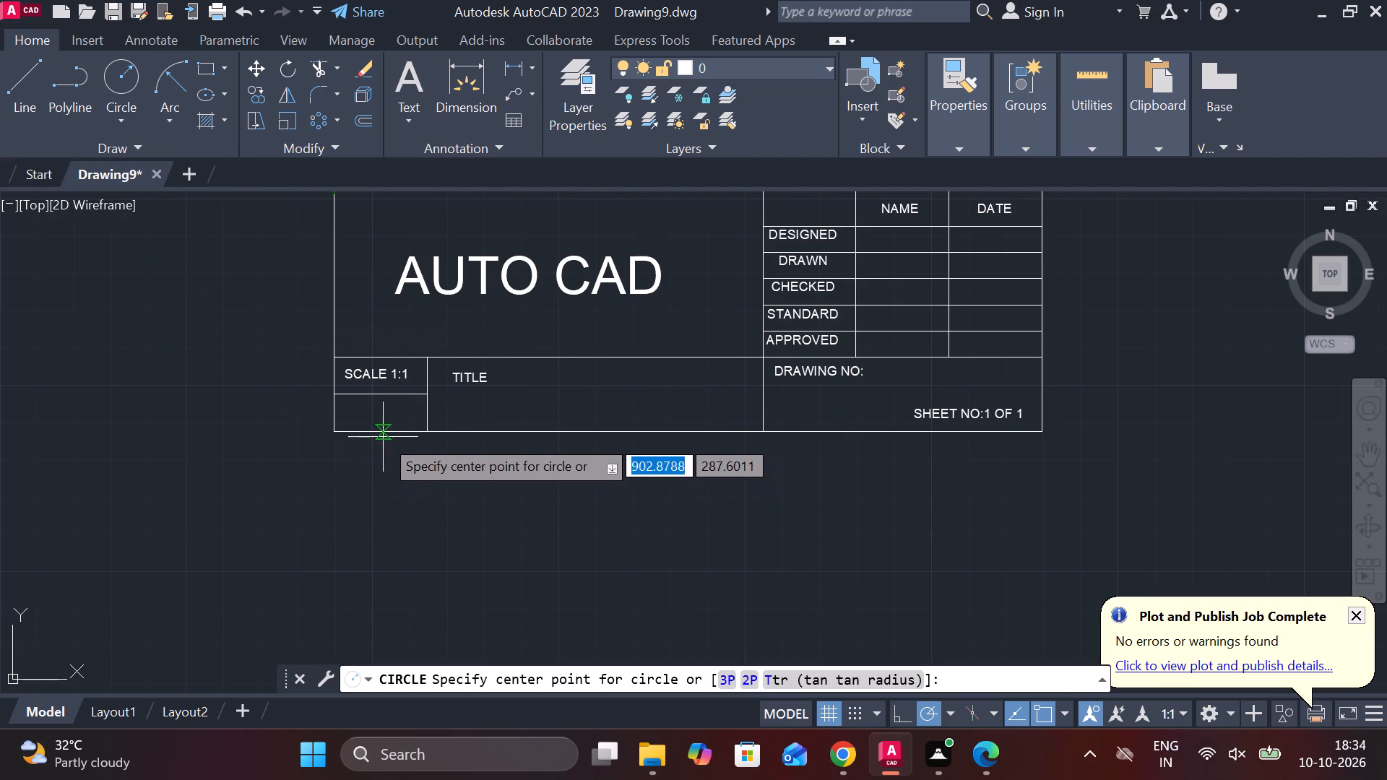
left_click(118, 114)
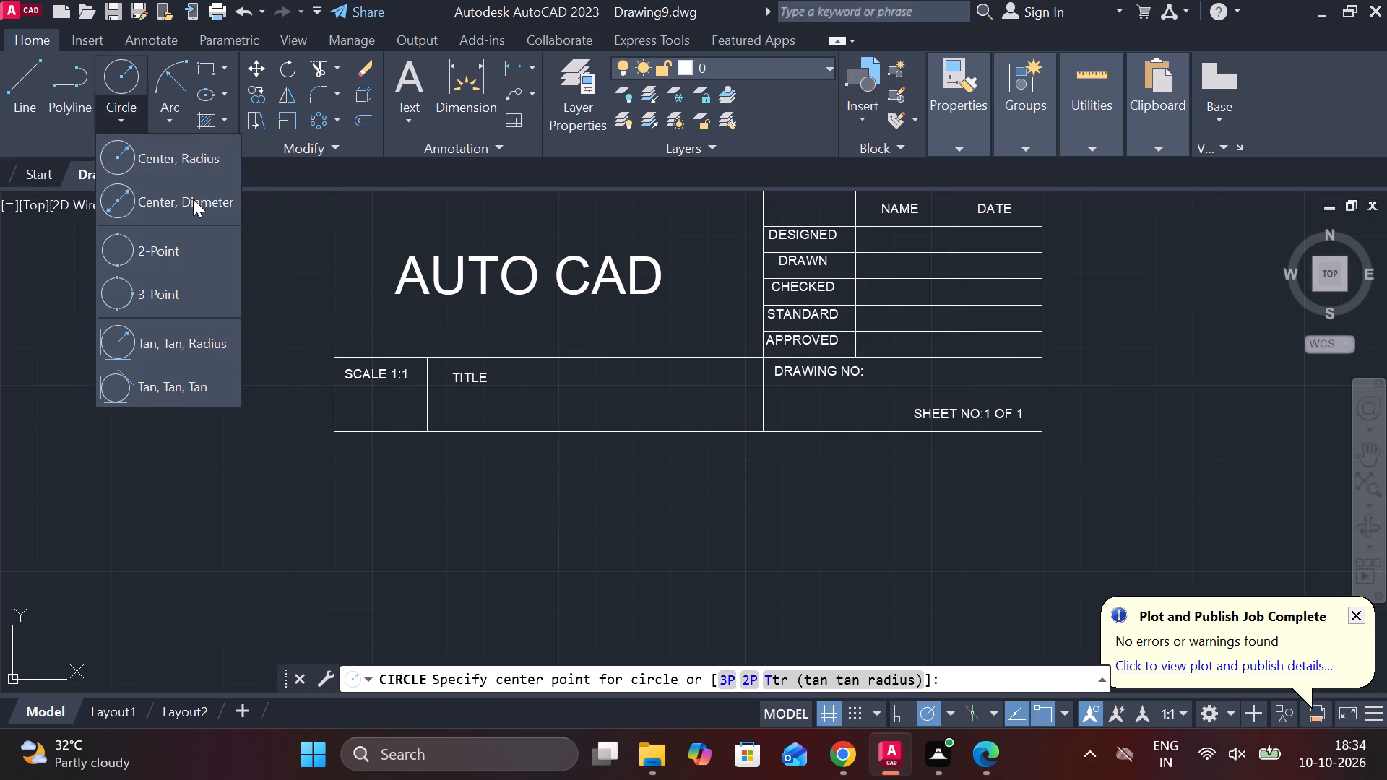
left_click(193, 199)
scroll(404, 404, "down", 1)
scroll(404, 404, "up", 4)
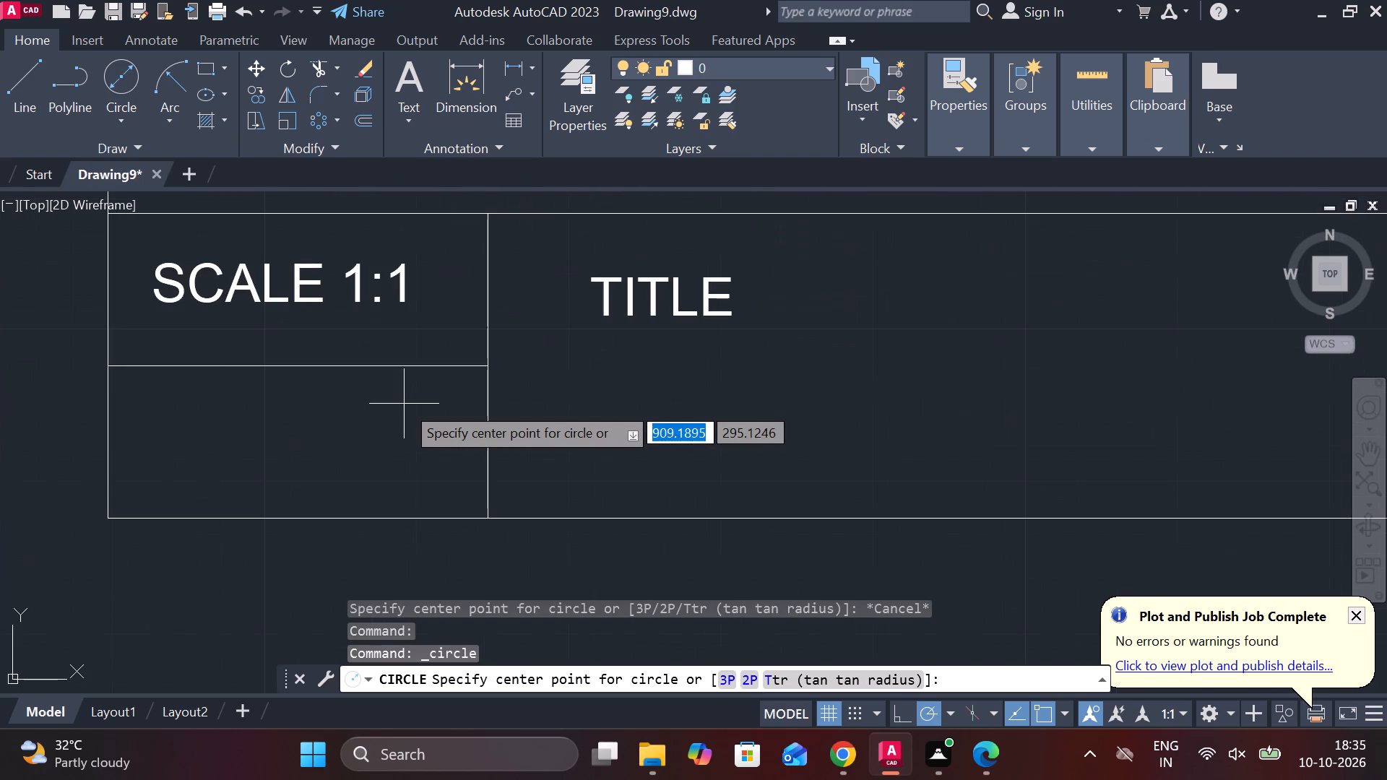
left_click(210, 450)
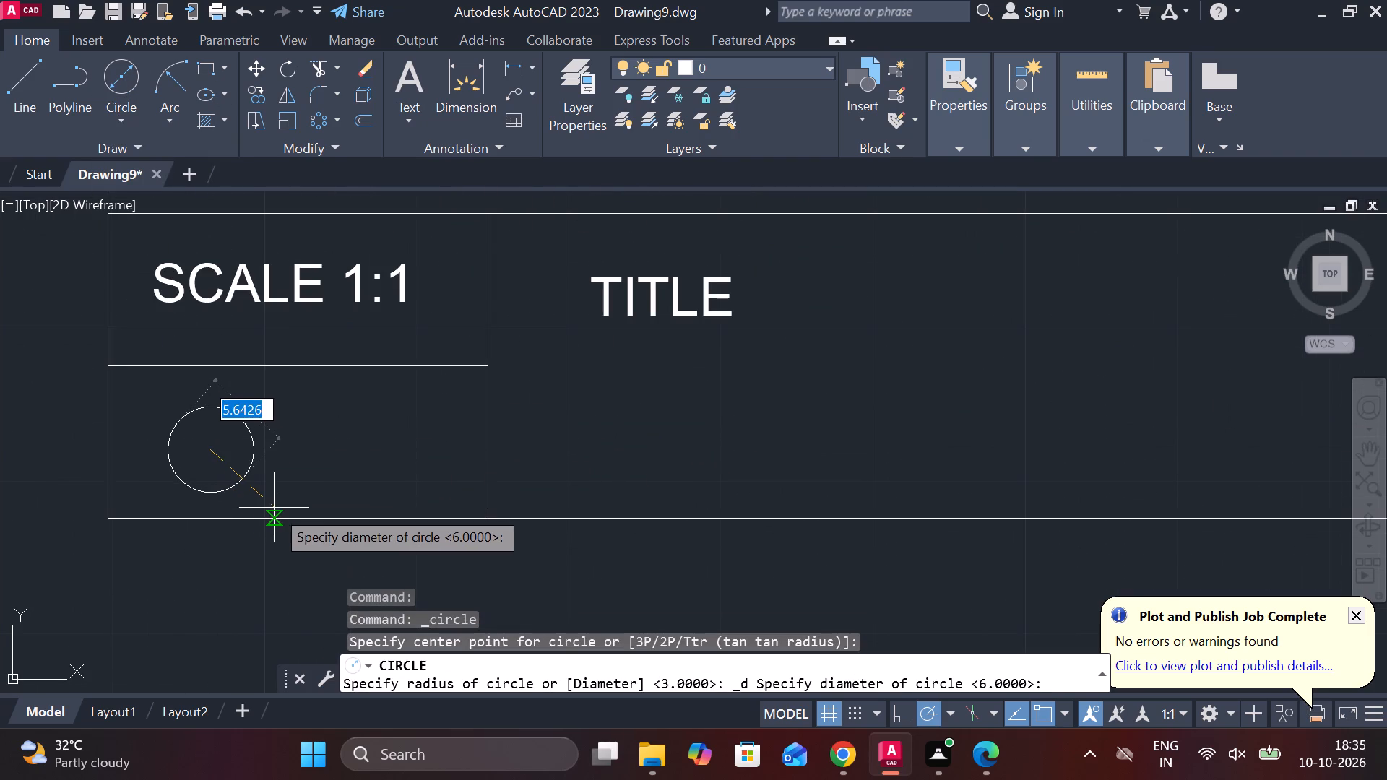
key("5")
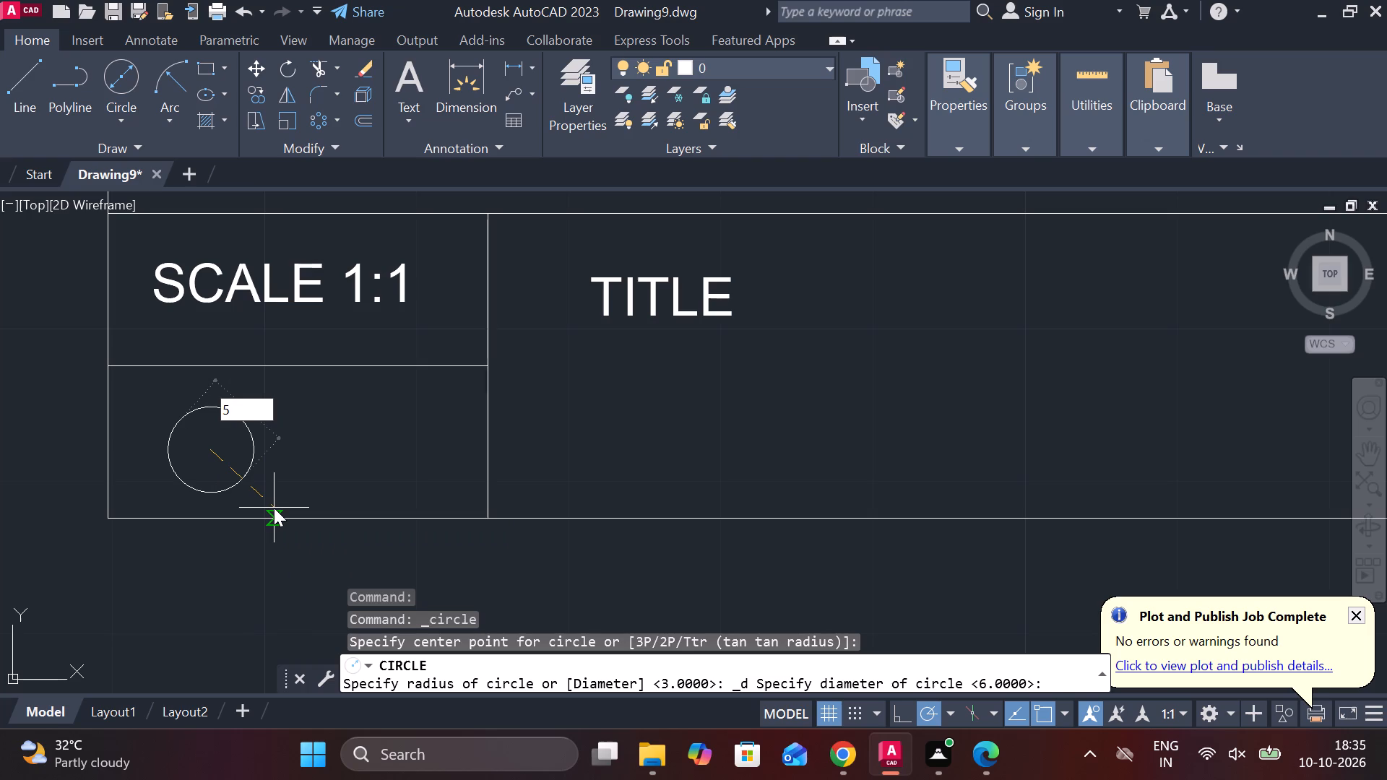
key("Return")
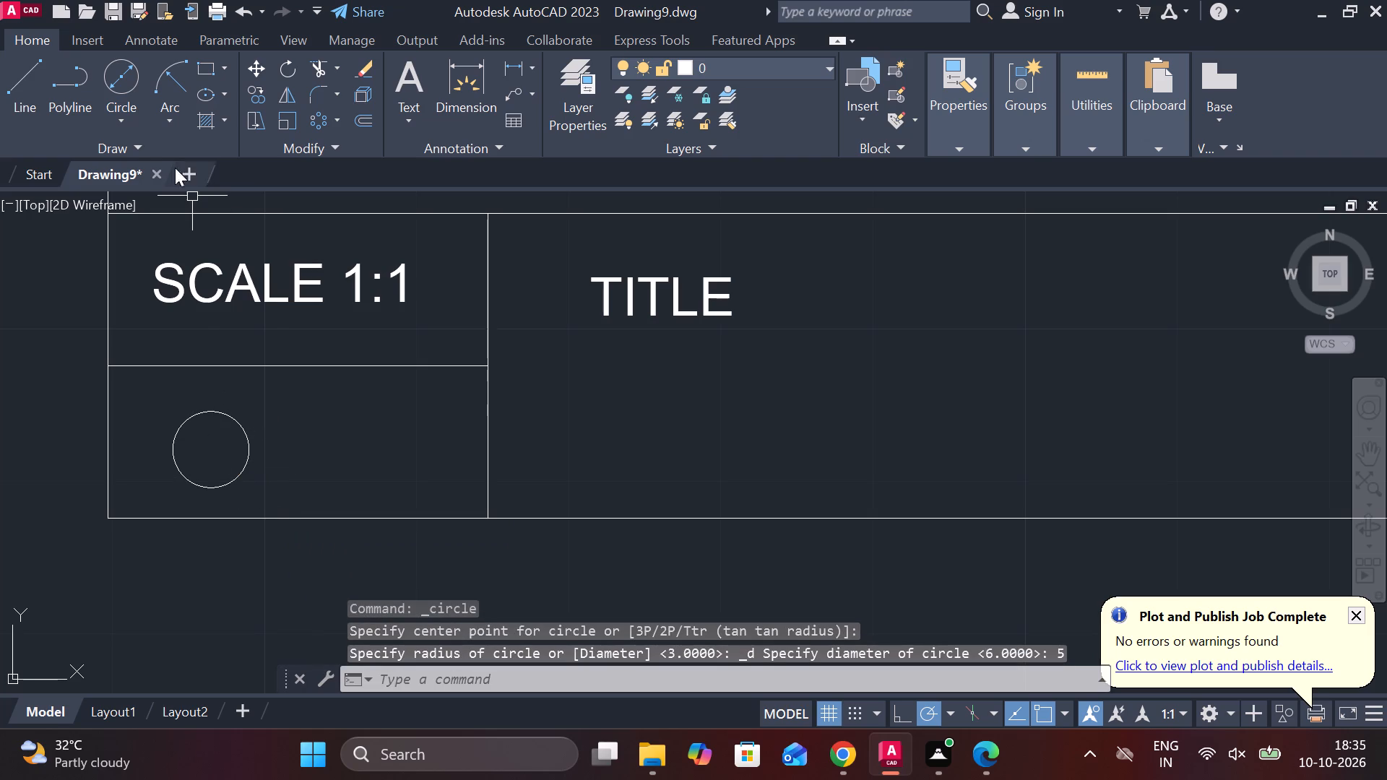
Draw a concentric circle of diameter 3 inside the 5-diameter circle.
left_click(136, 118)
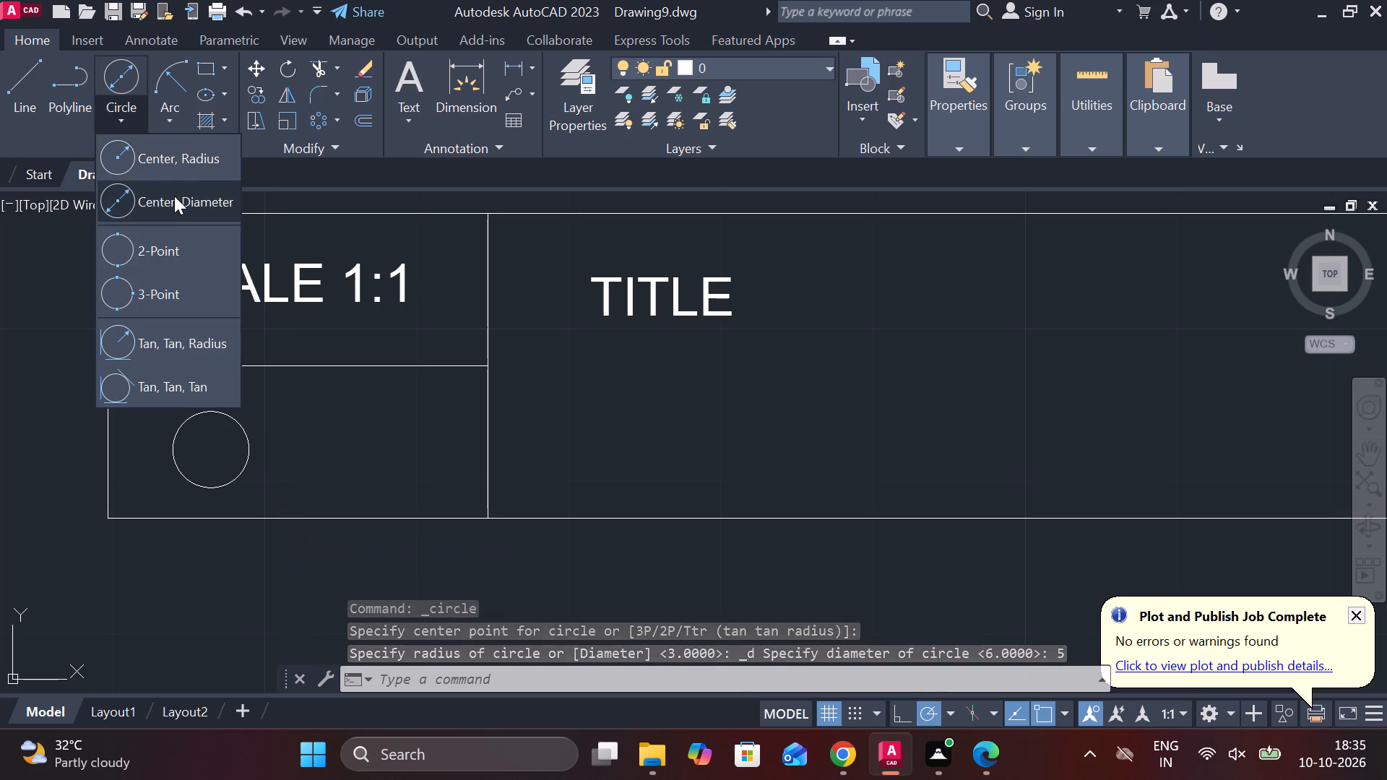
left_click(174, 196)
left_click(217, 456)
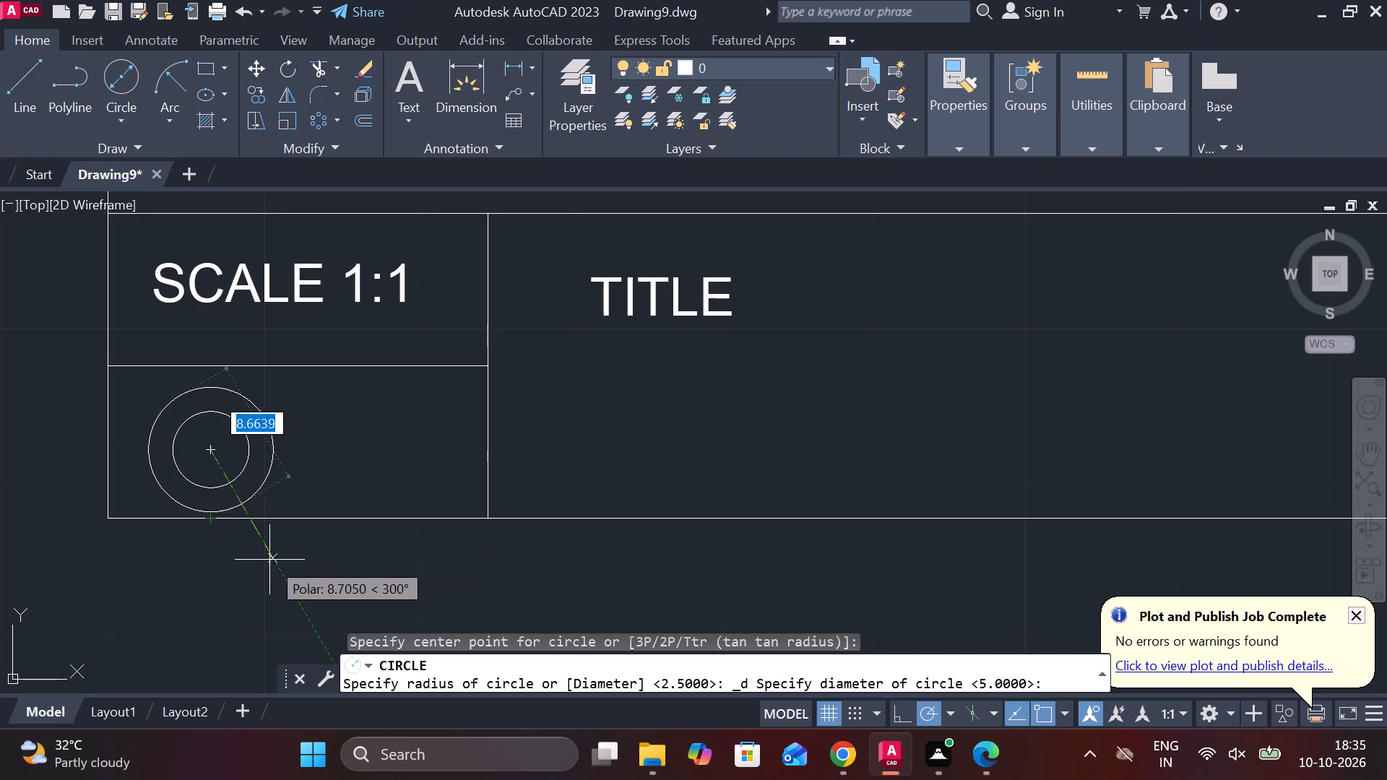
key("3")
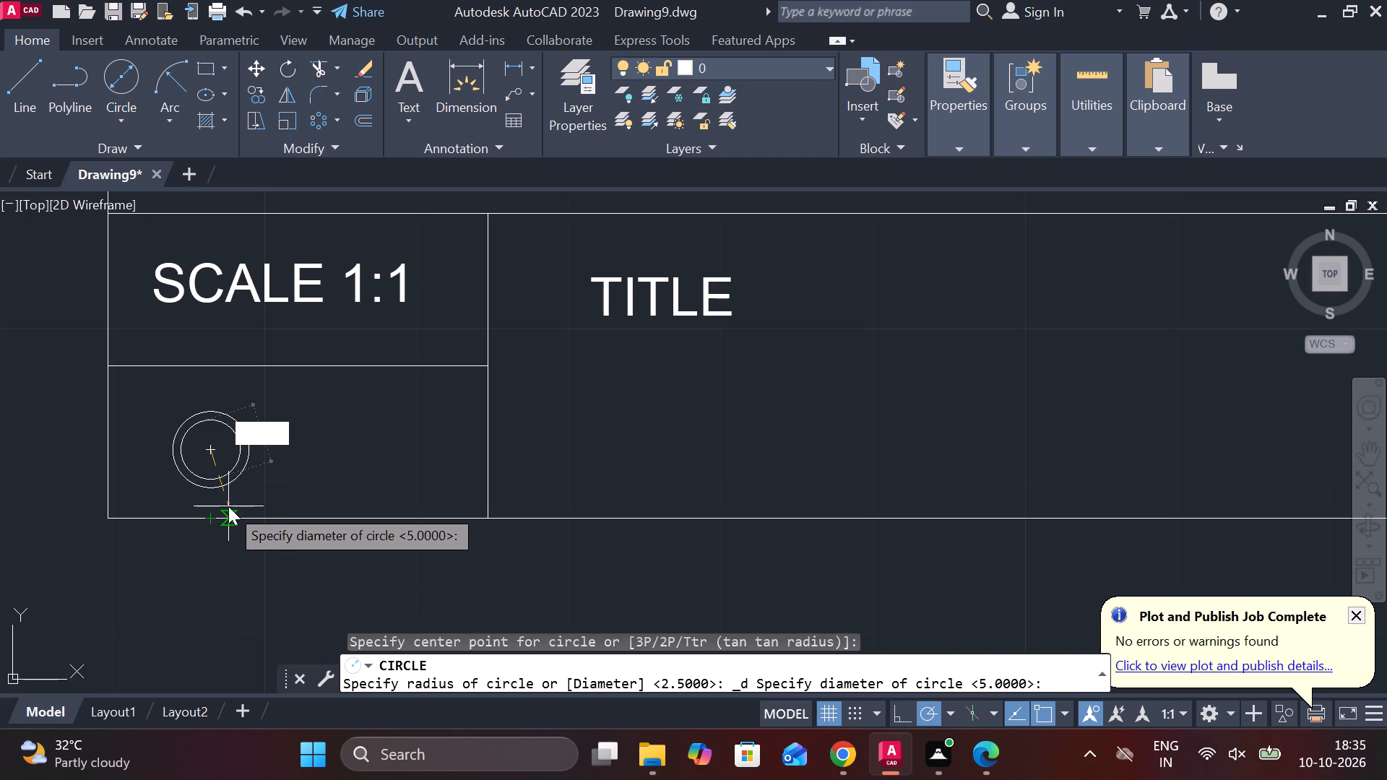
key("Return")
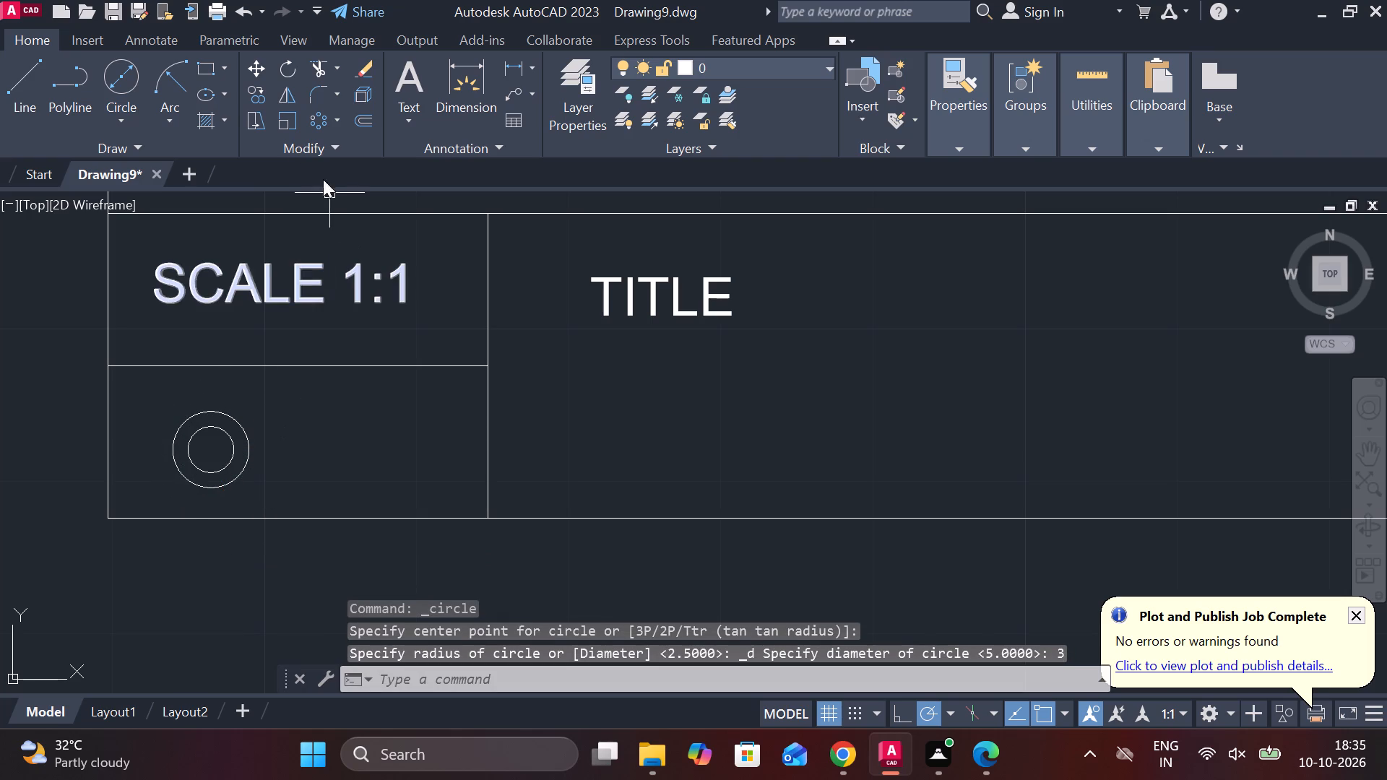
Draw a trapezoid right of the circles, with a 3-unit left side and 5-unit right side level with the inner and outer circles' quadrants.
left_click(19, 69)
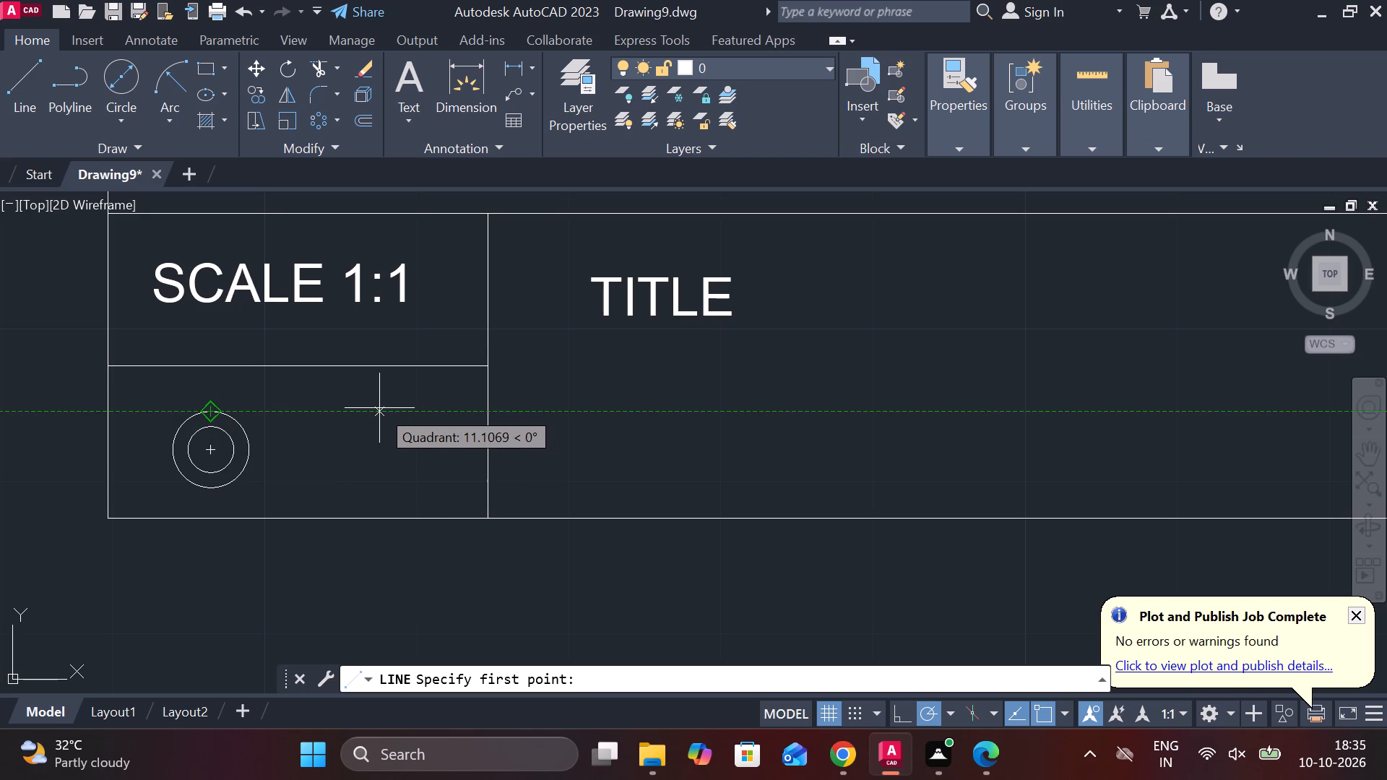
left_click(407, 411)
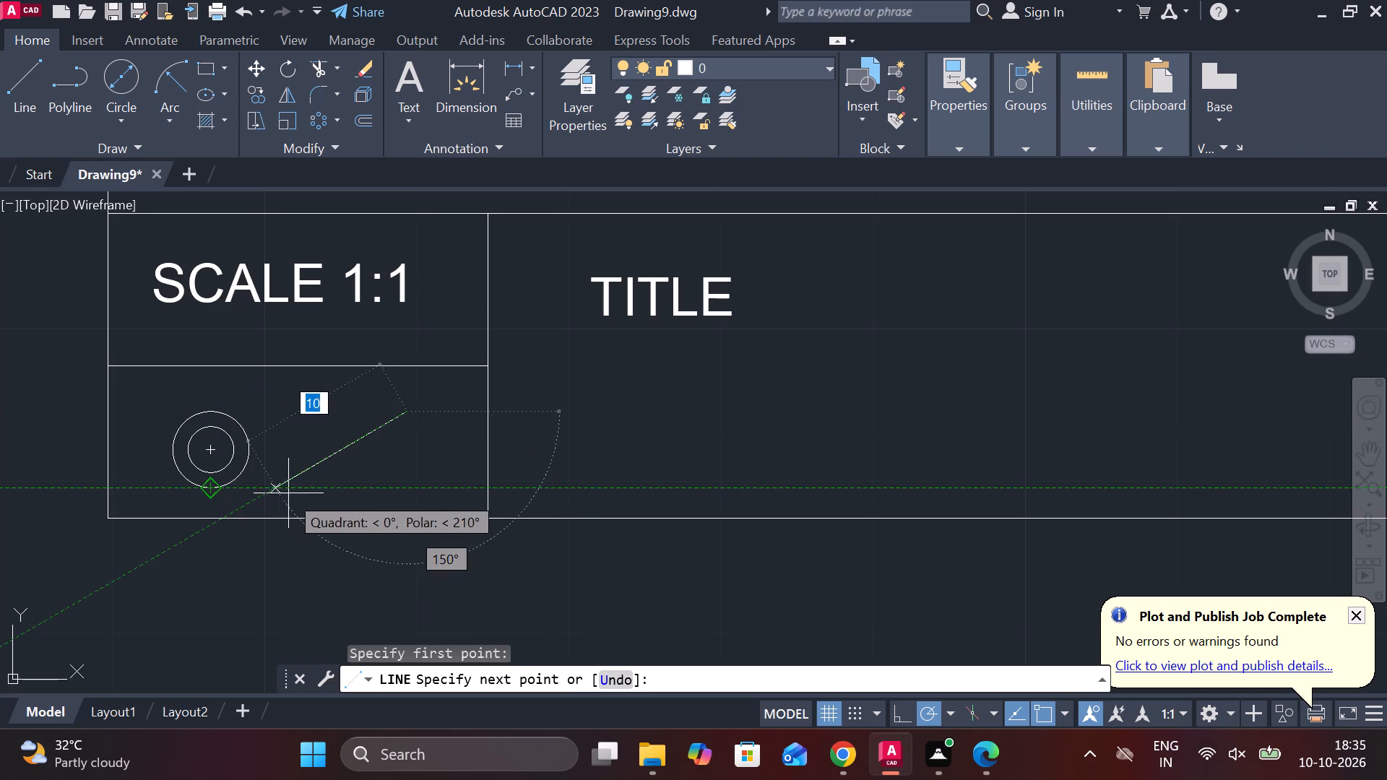
left_click(395, 489)
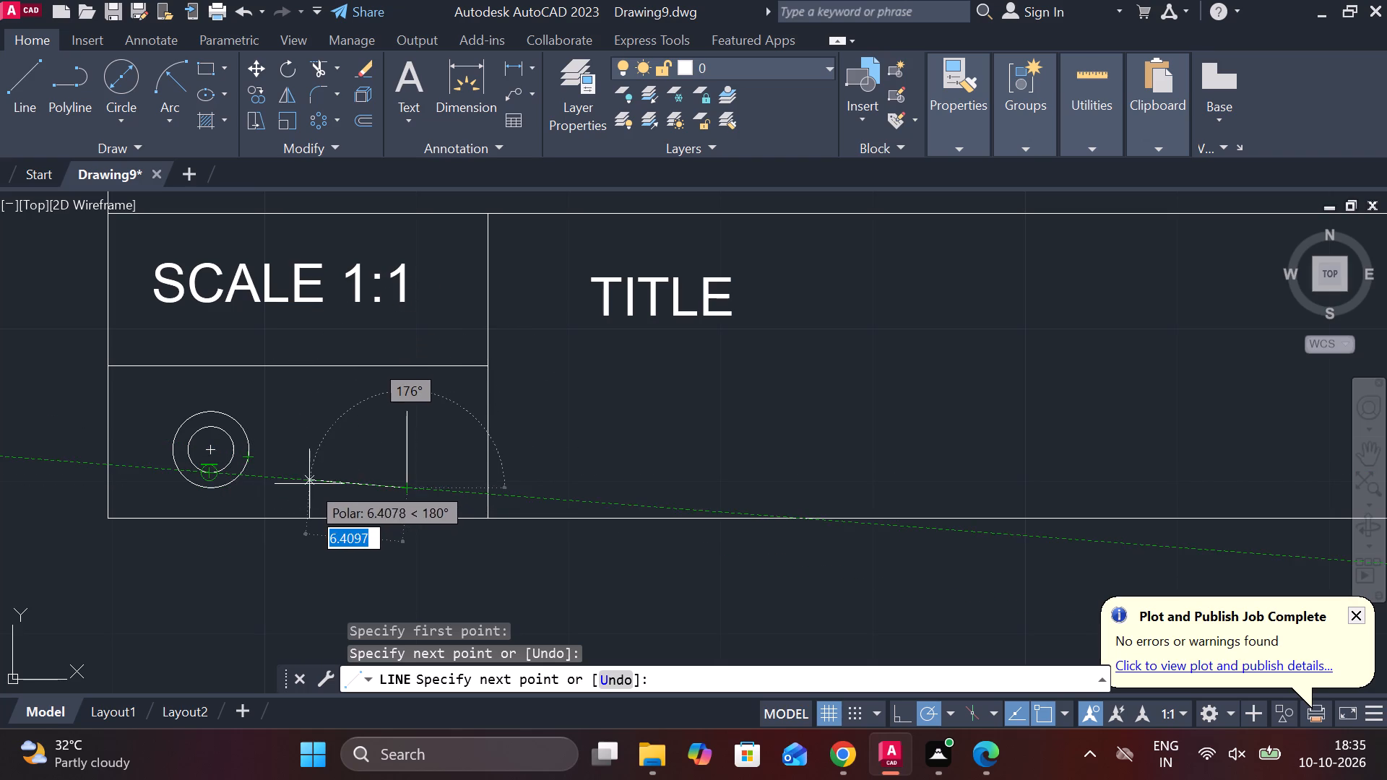
key("Escape")
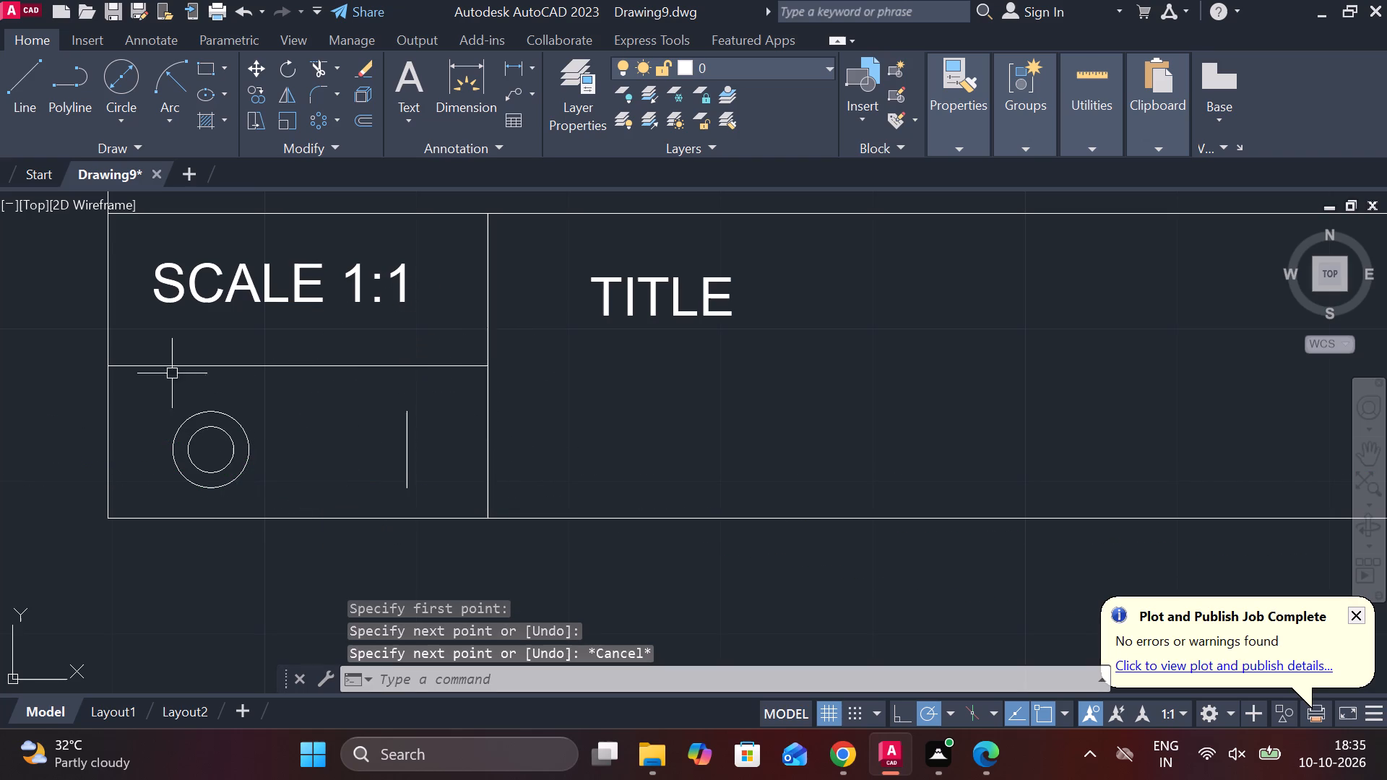
left_click(33, 86)
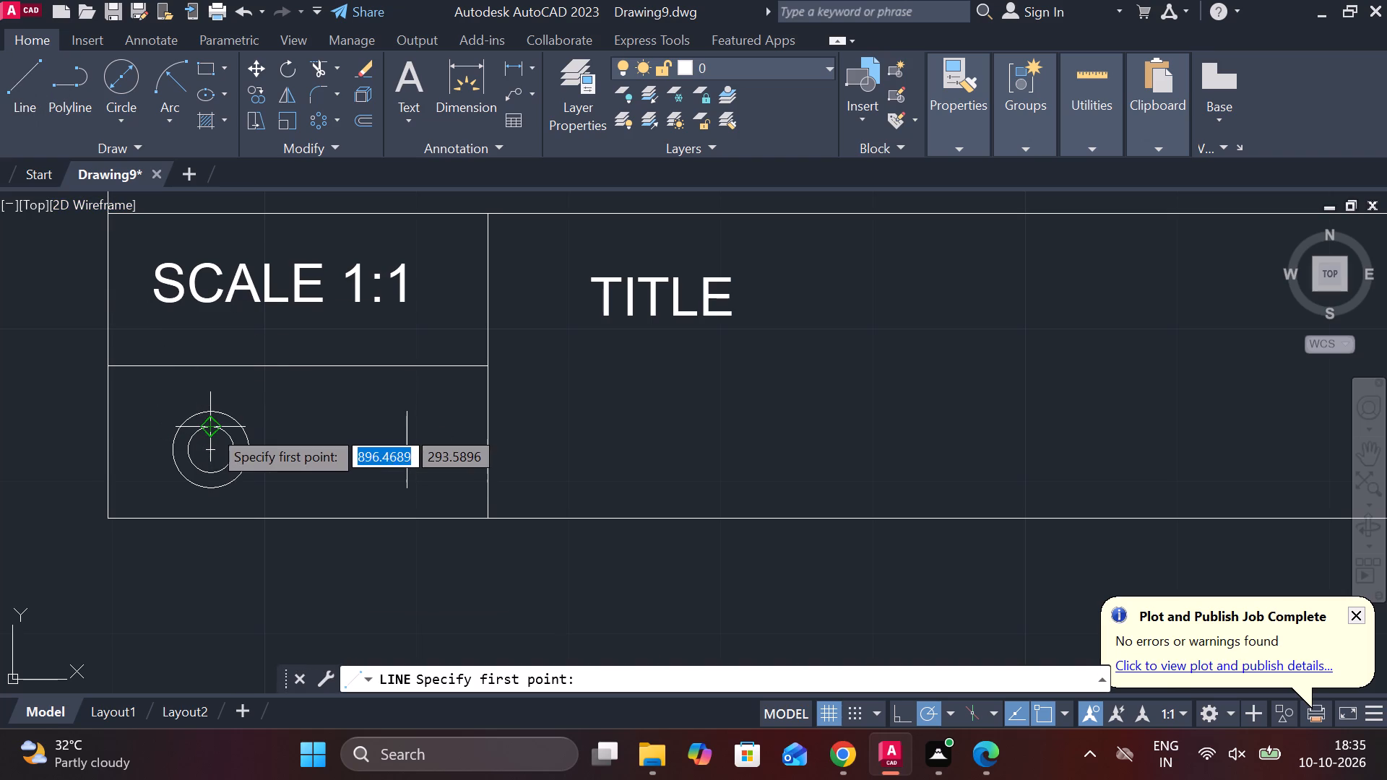
left_click(303, 428)
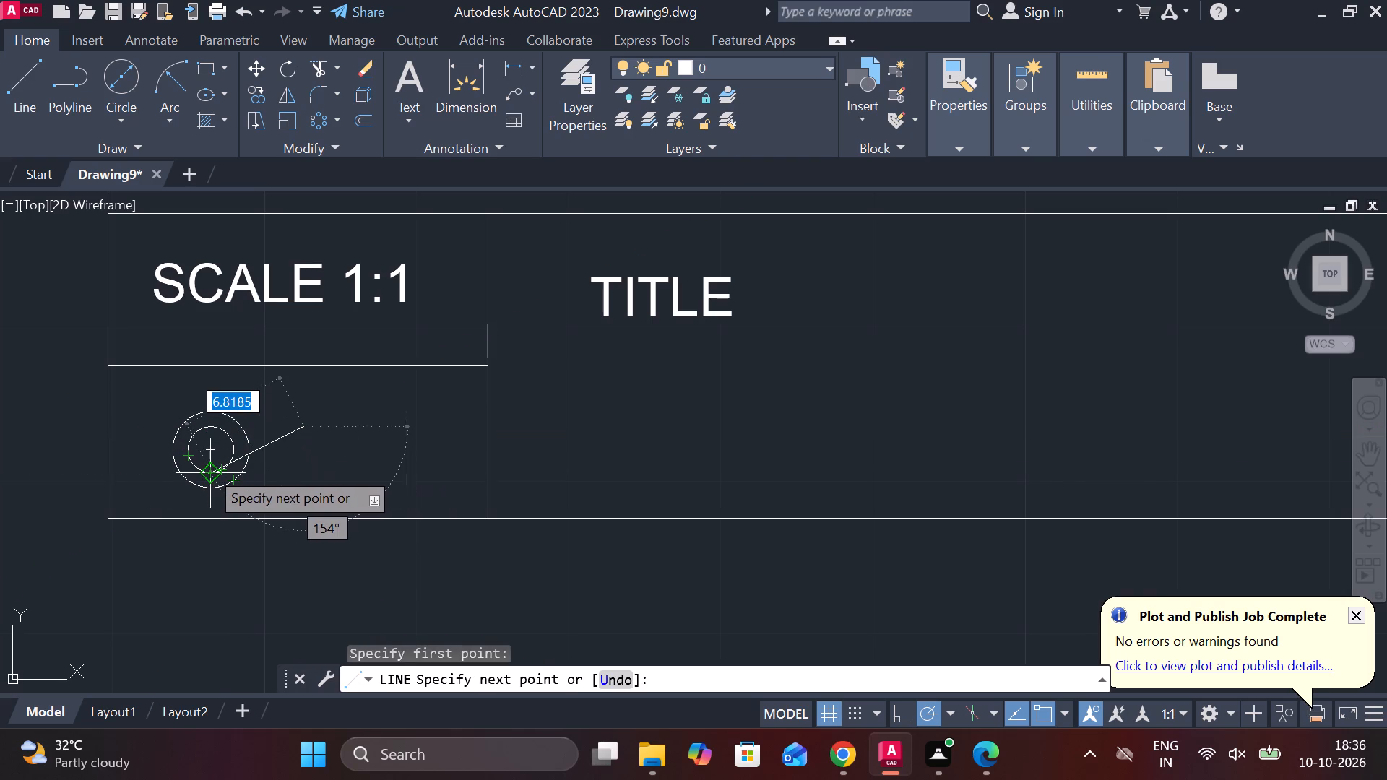
left_click(303, 471)
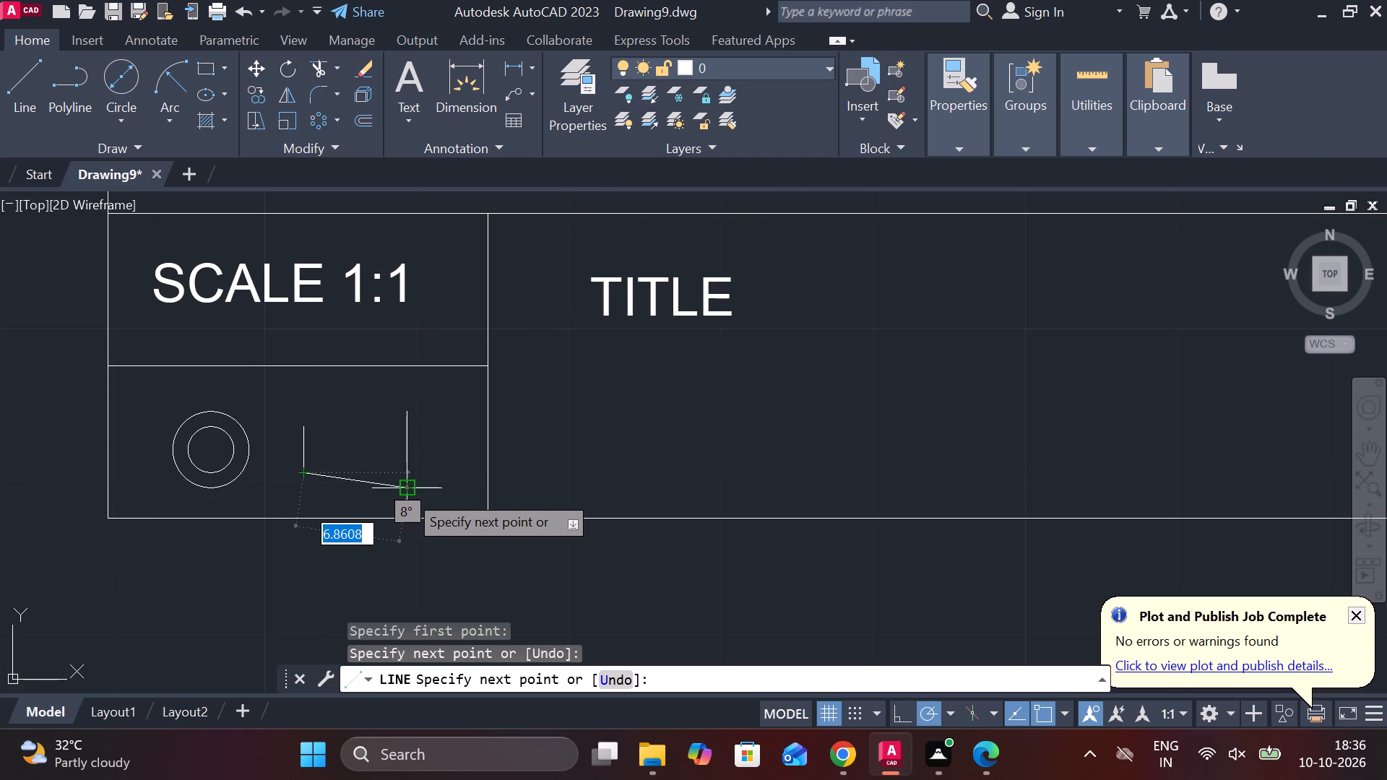
left_click(407, 493)
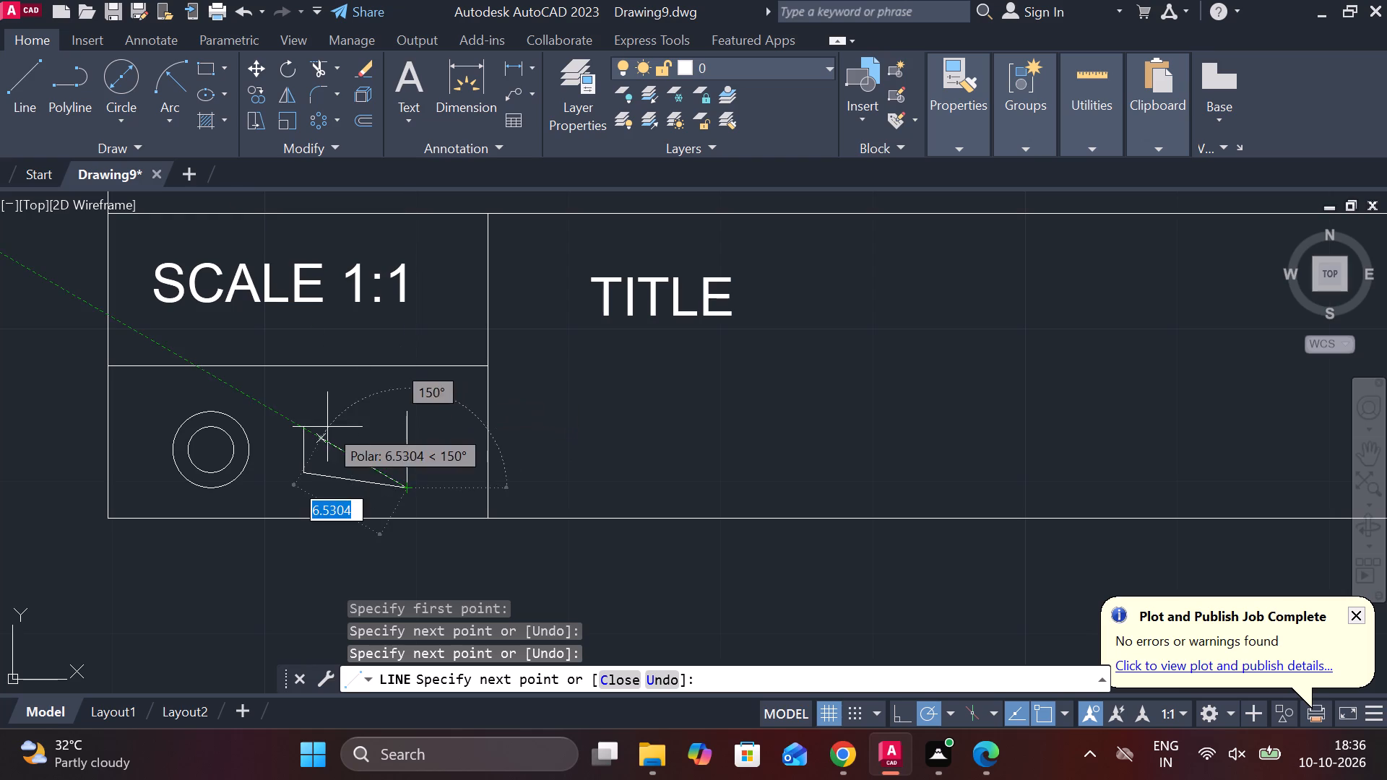
key("Escape")
left_click(35, 76)
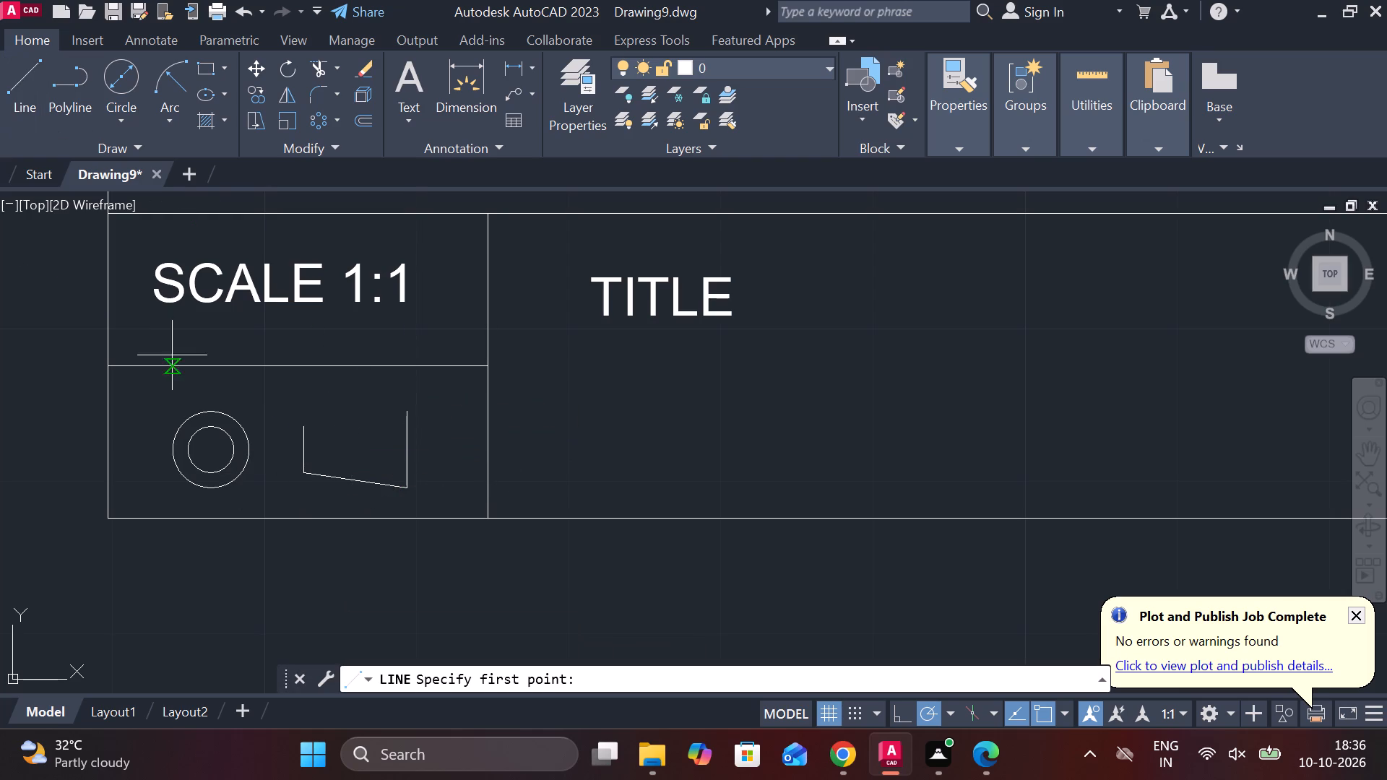
left_click(304, 433)
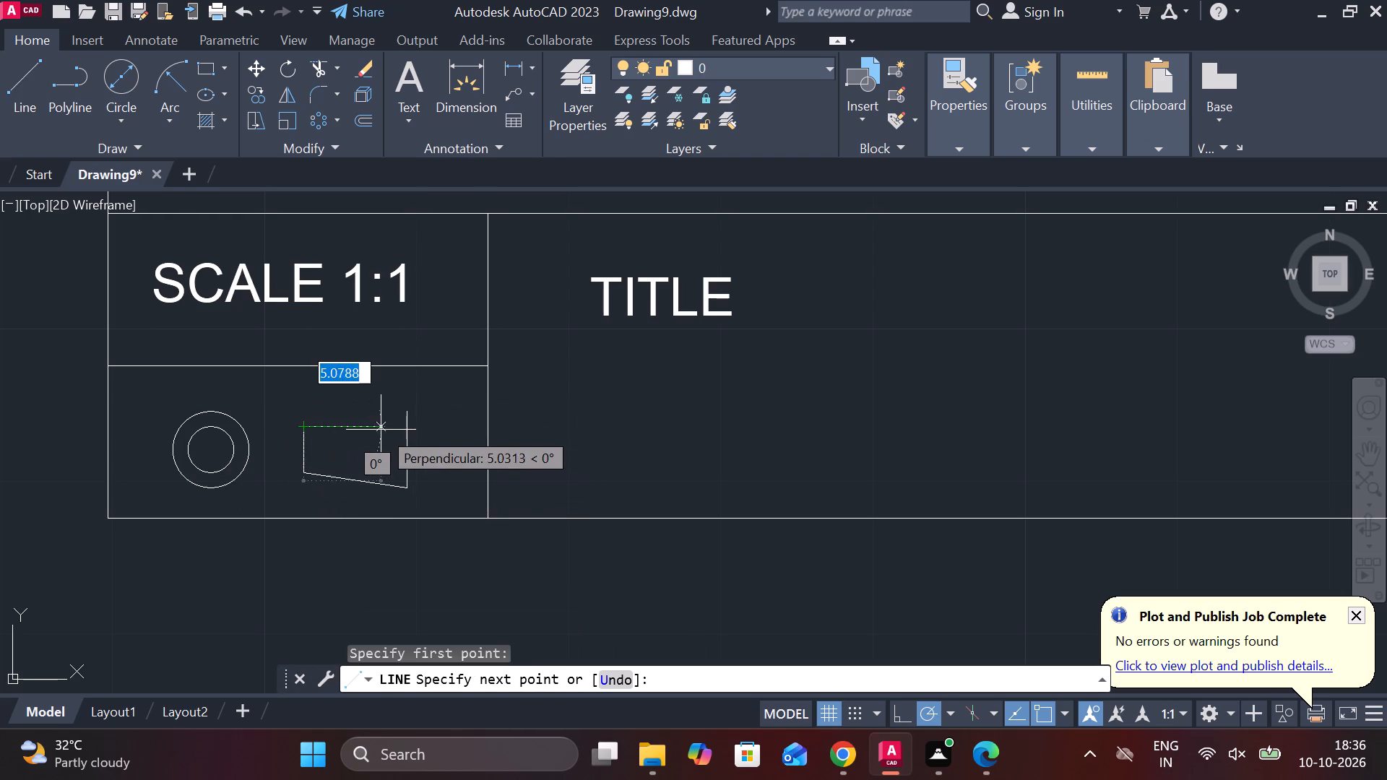
left_click(406, 417)
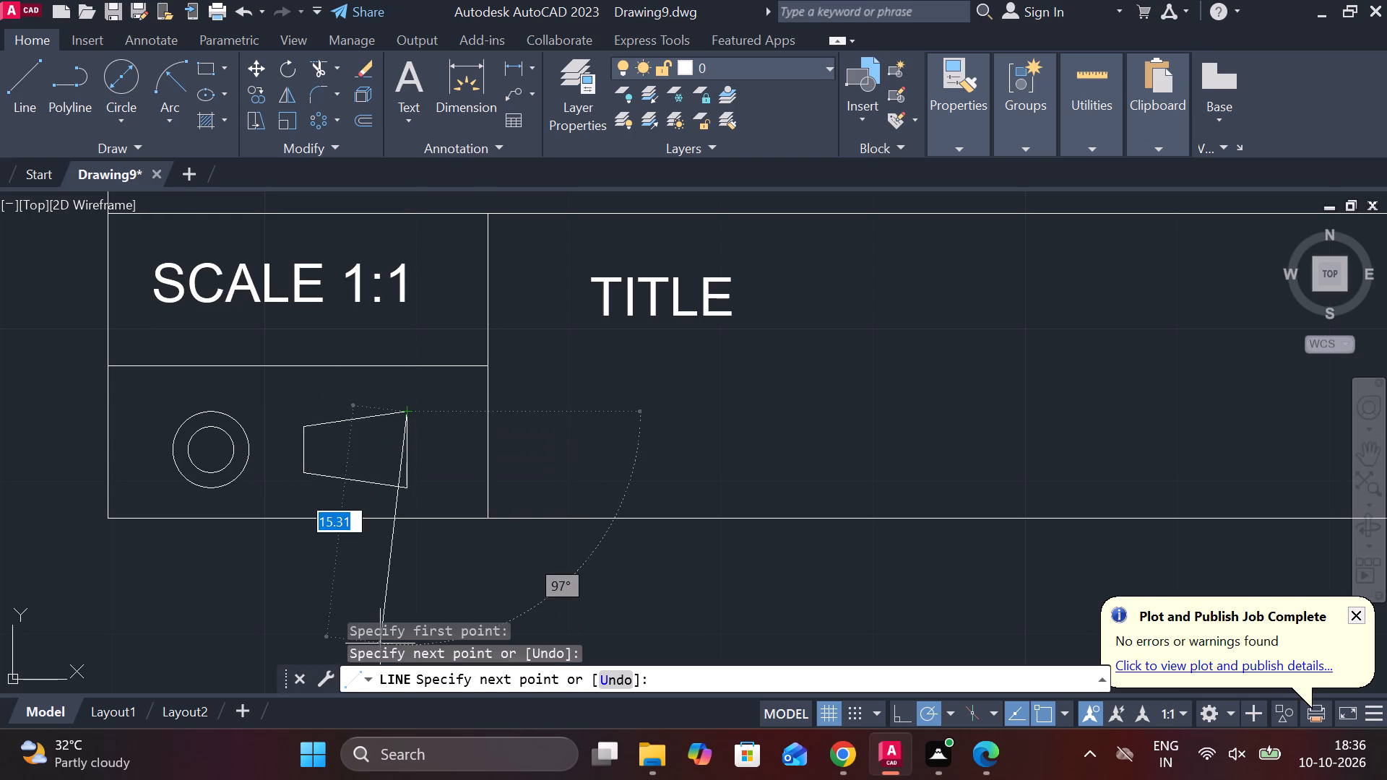
key("Escape")
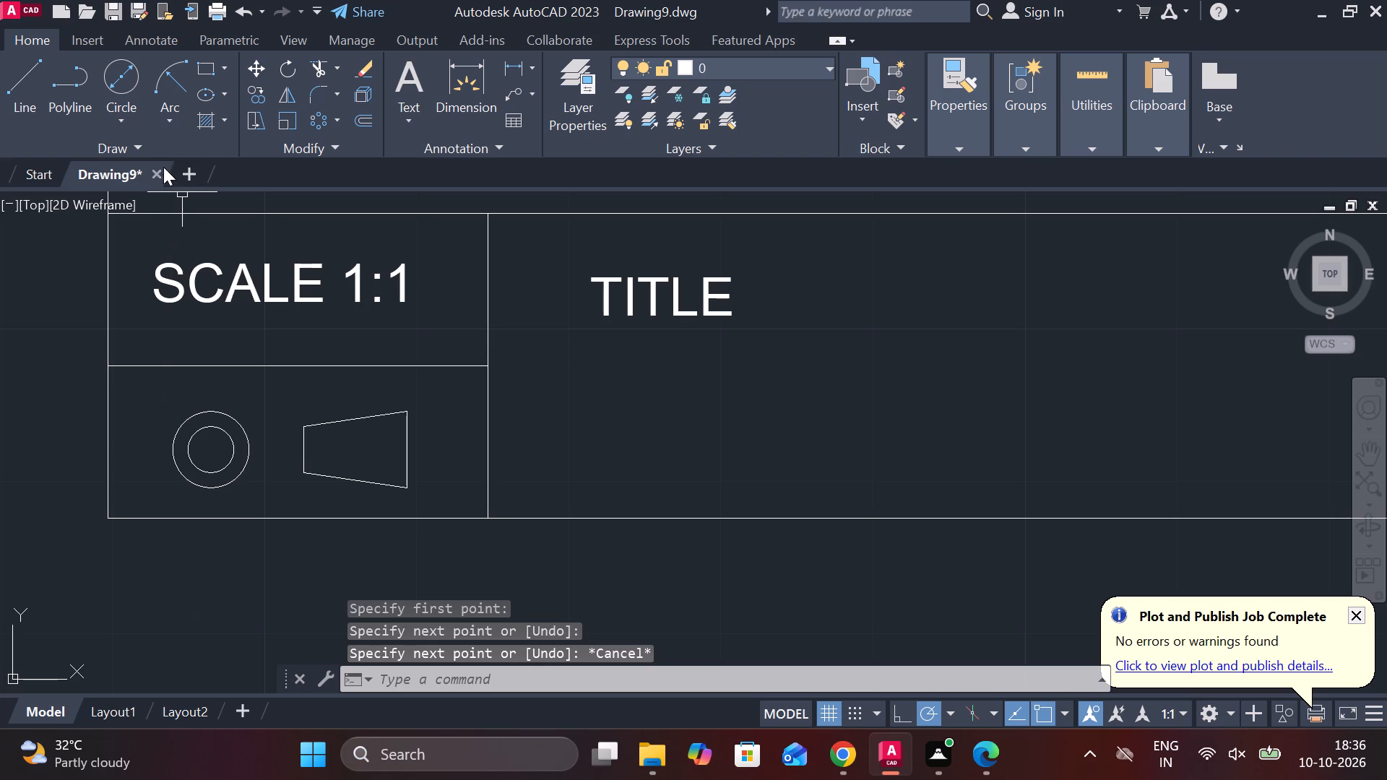
Draw a horizontal centre line through the circles and trapezoid, extending slightly past the outer circle and the trapezoid's 5-unit side.
left_click(38, 104)
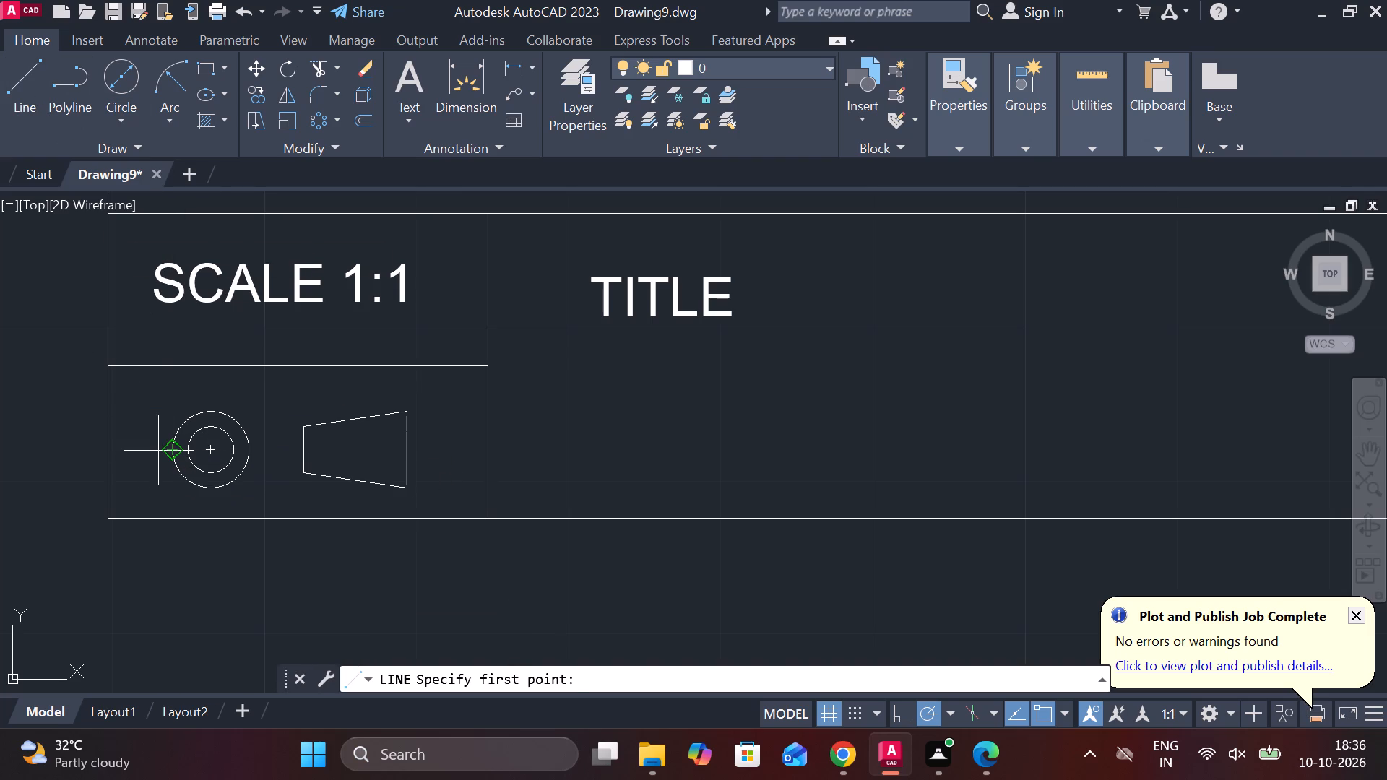
left_click(158, 451)
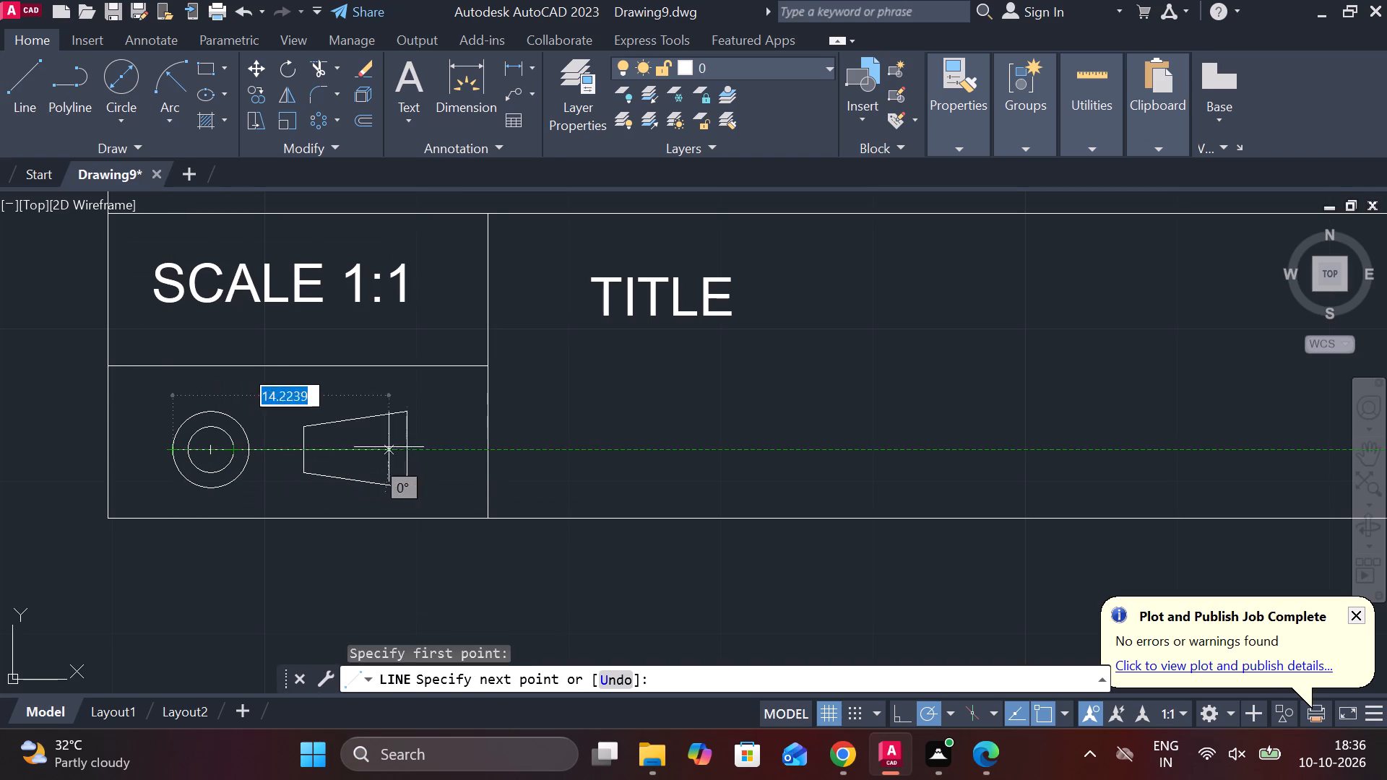
left_click(425, 451)
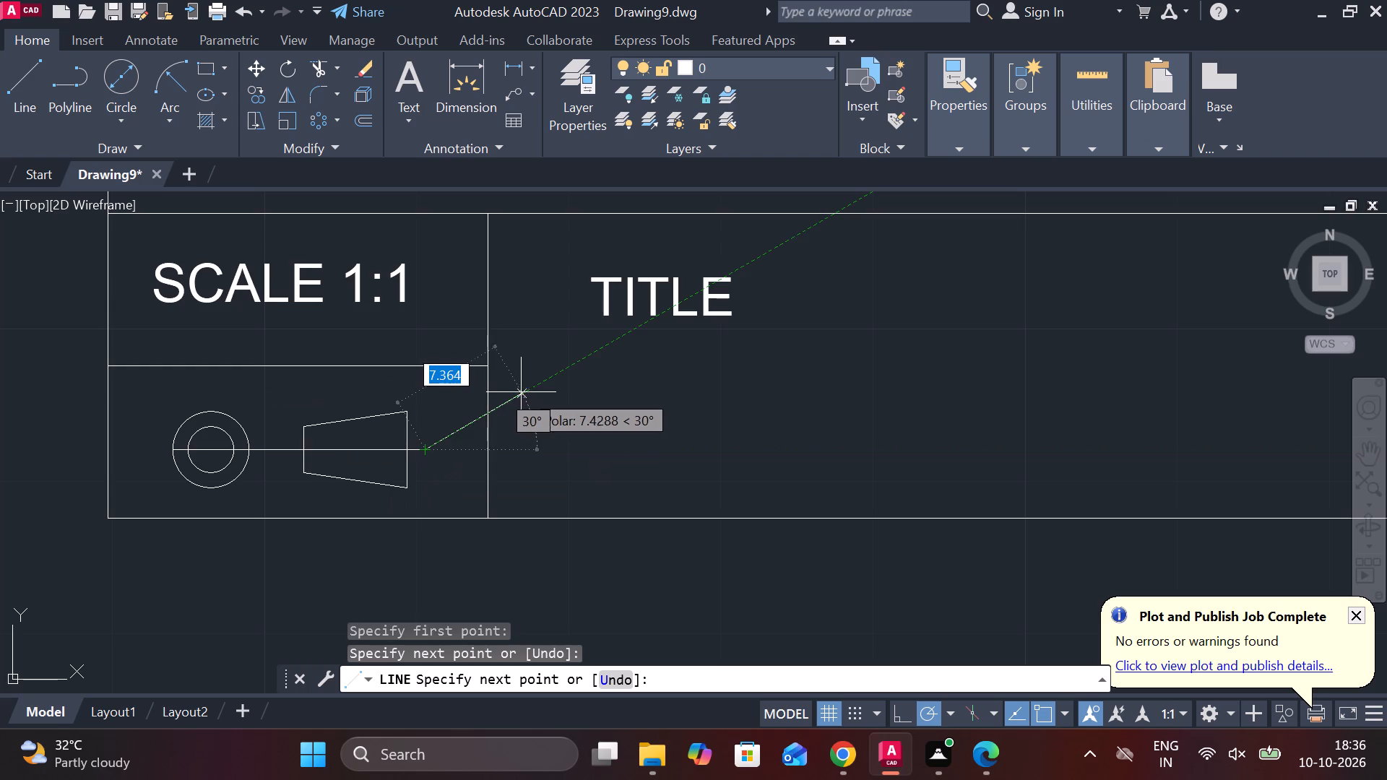
key("Escape")
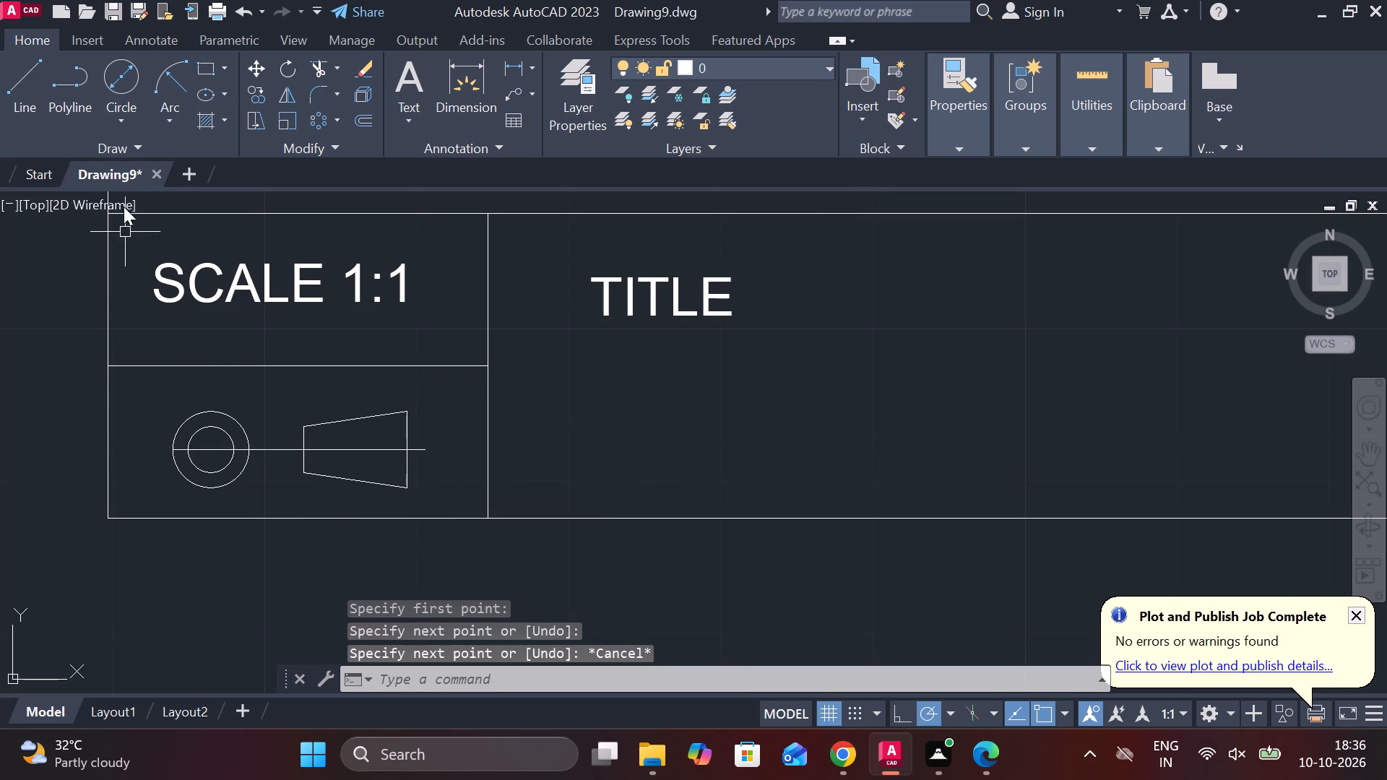
left_click(24, 75)
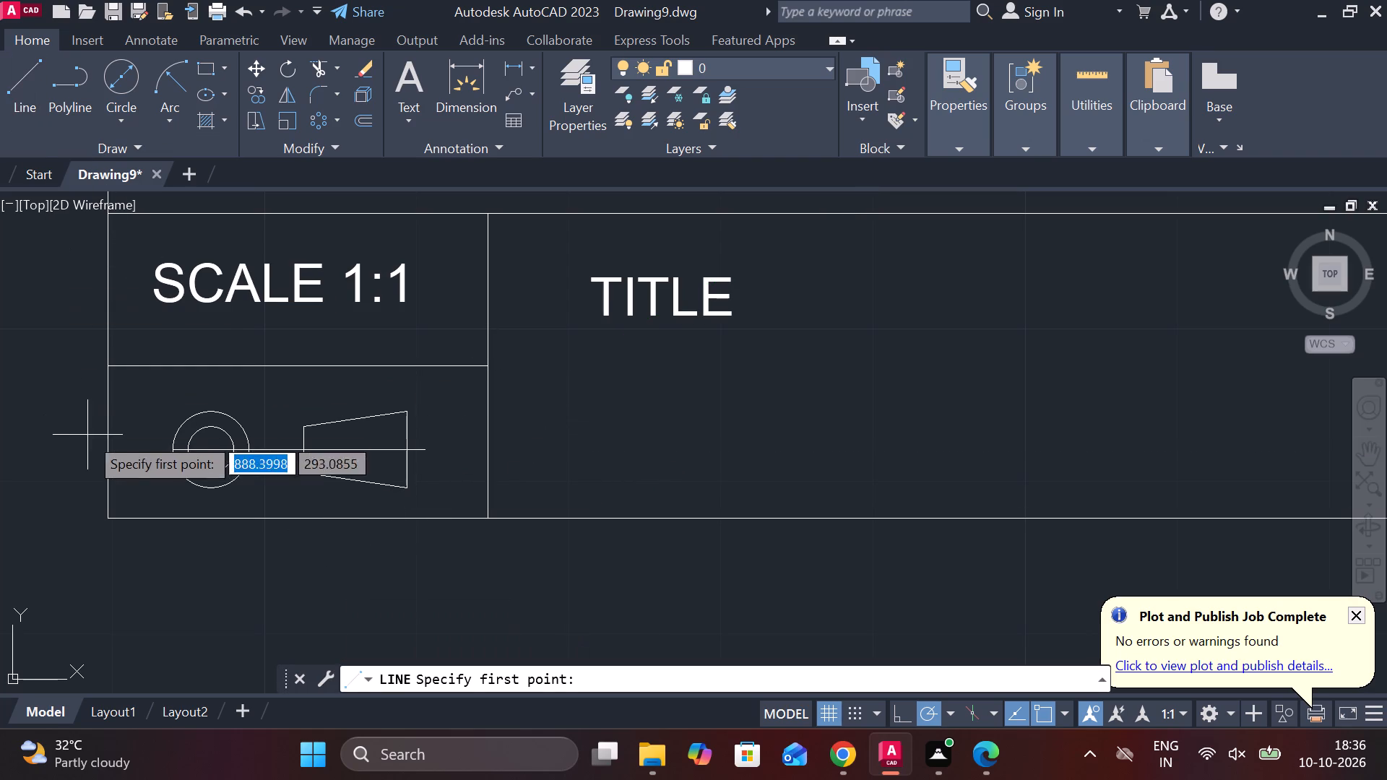
left_click(177, 452)
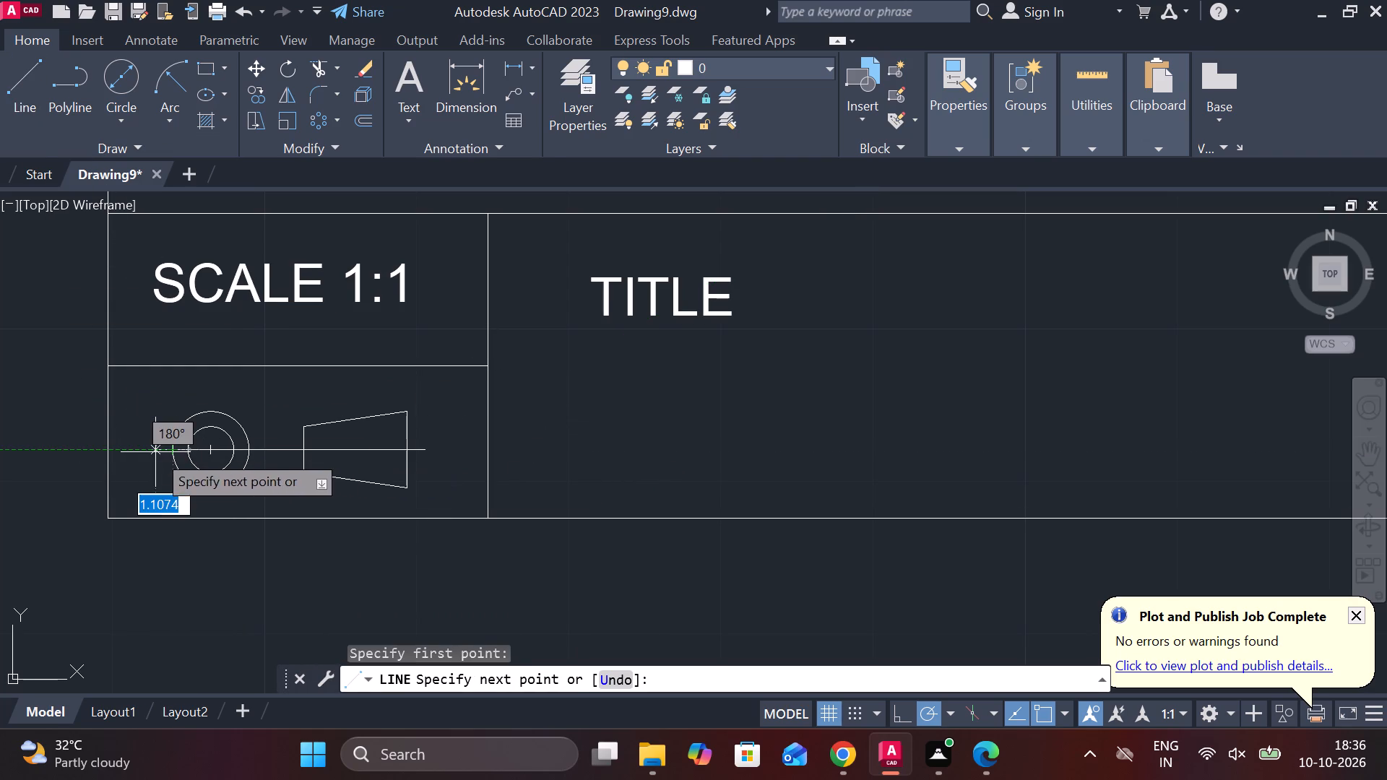
left_click(155, 452)
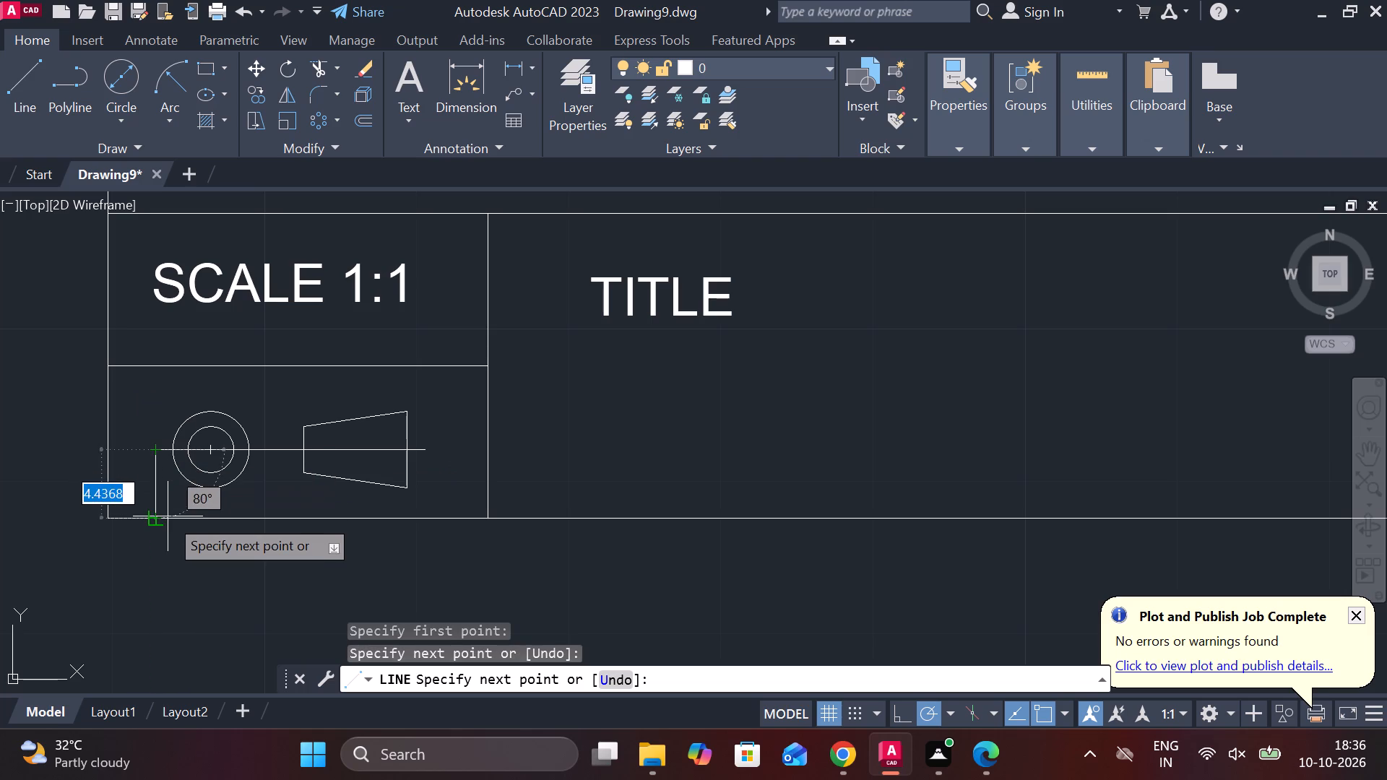
key("Escape")
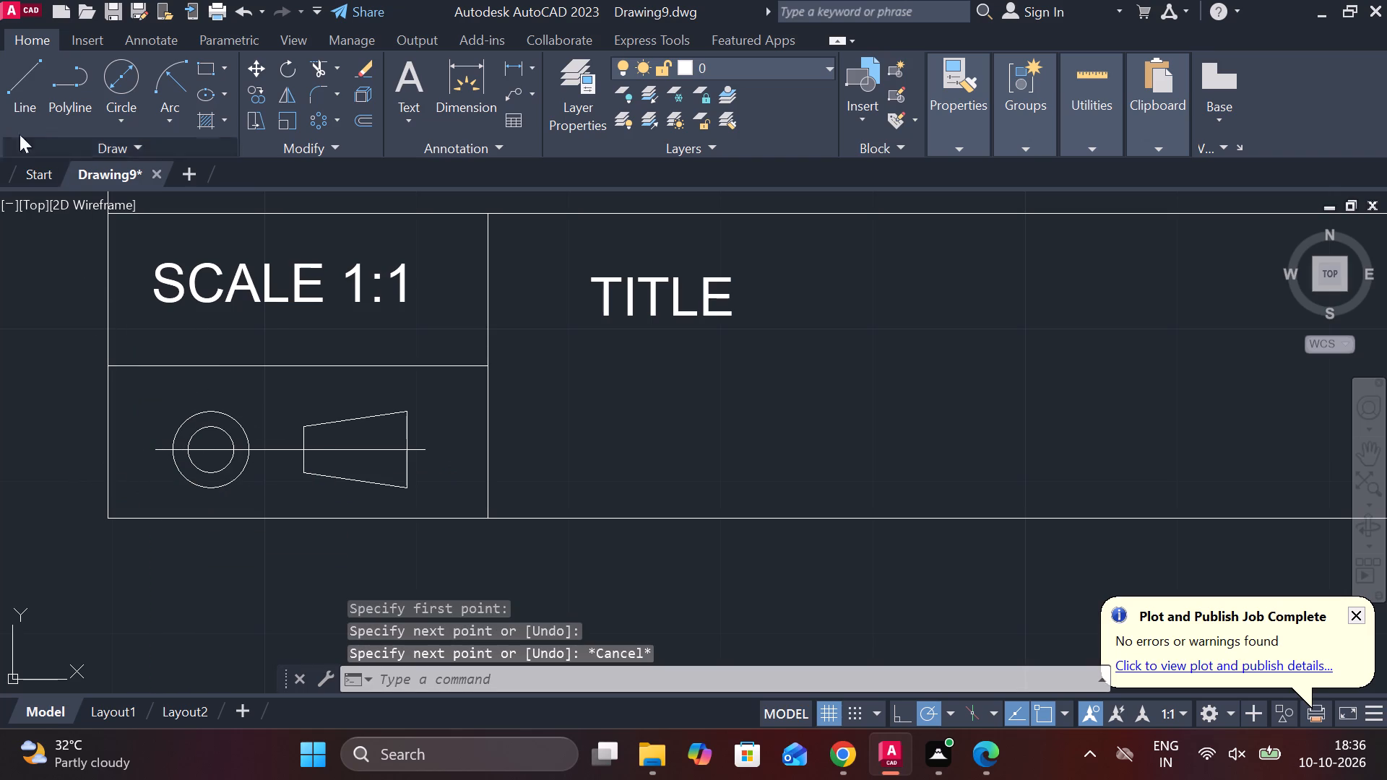
Draw a vertical centre line through the circles, from just above the outer circle down to the cell's bottom border.
left_click(22, 79)
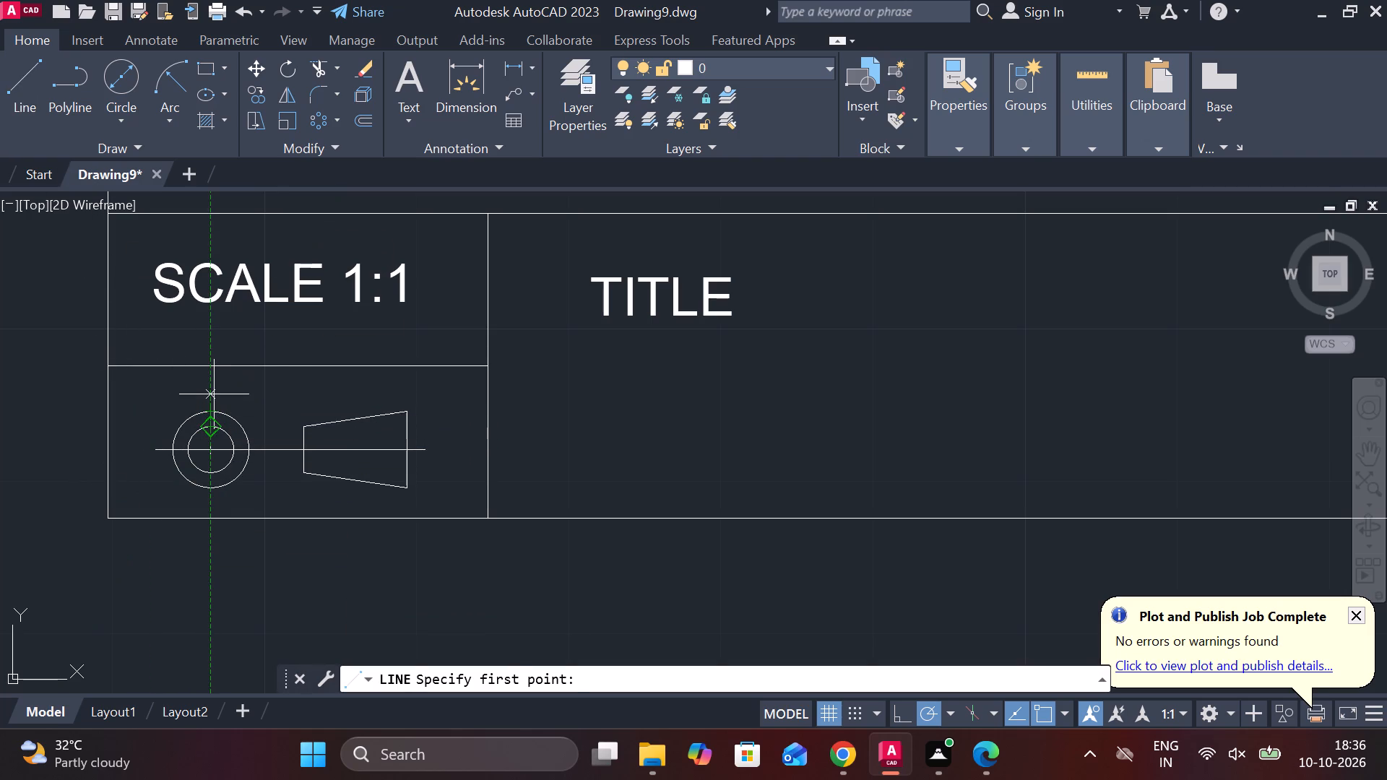
left_click(214, 394)
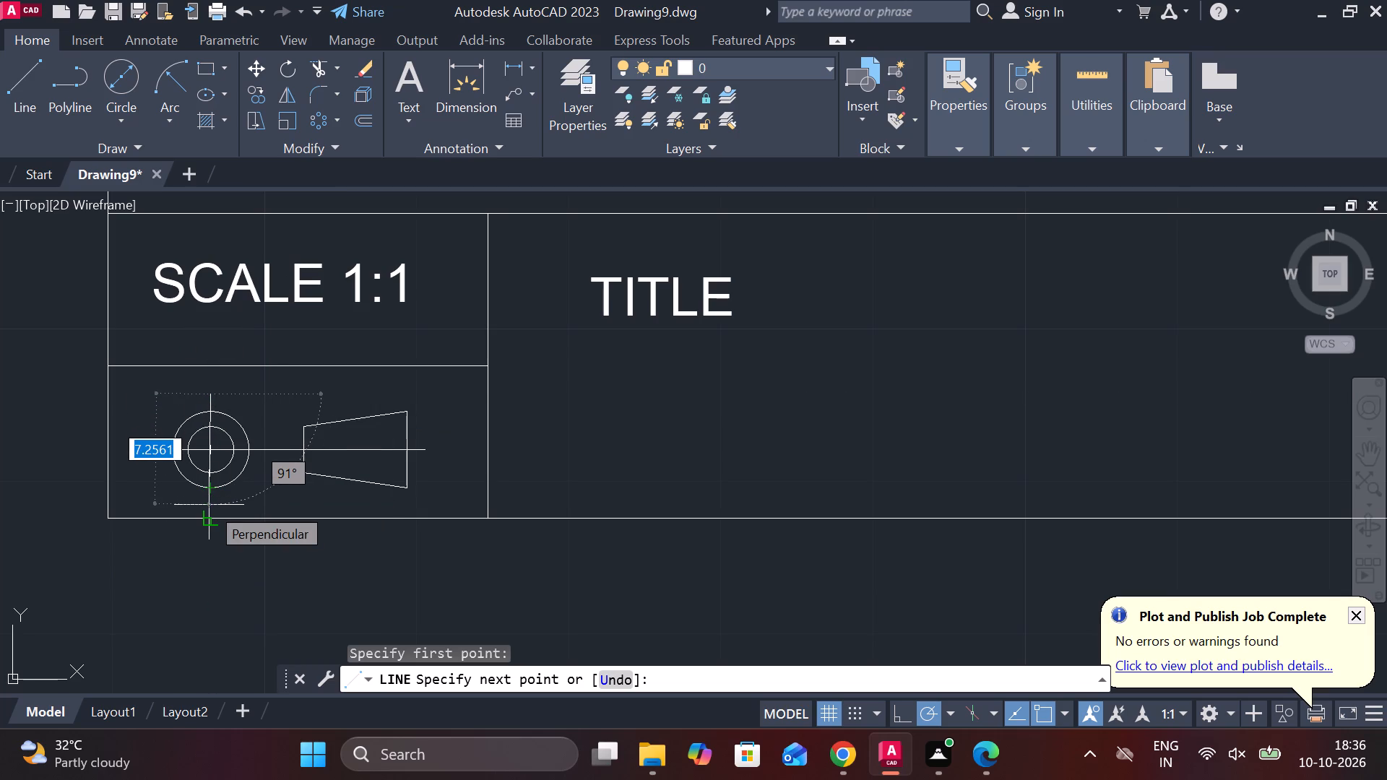
left_click(212, 500)
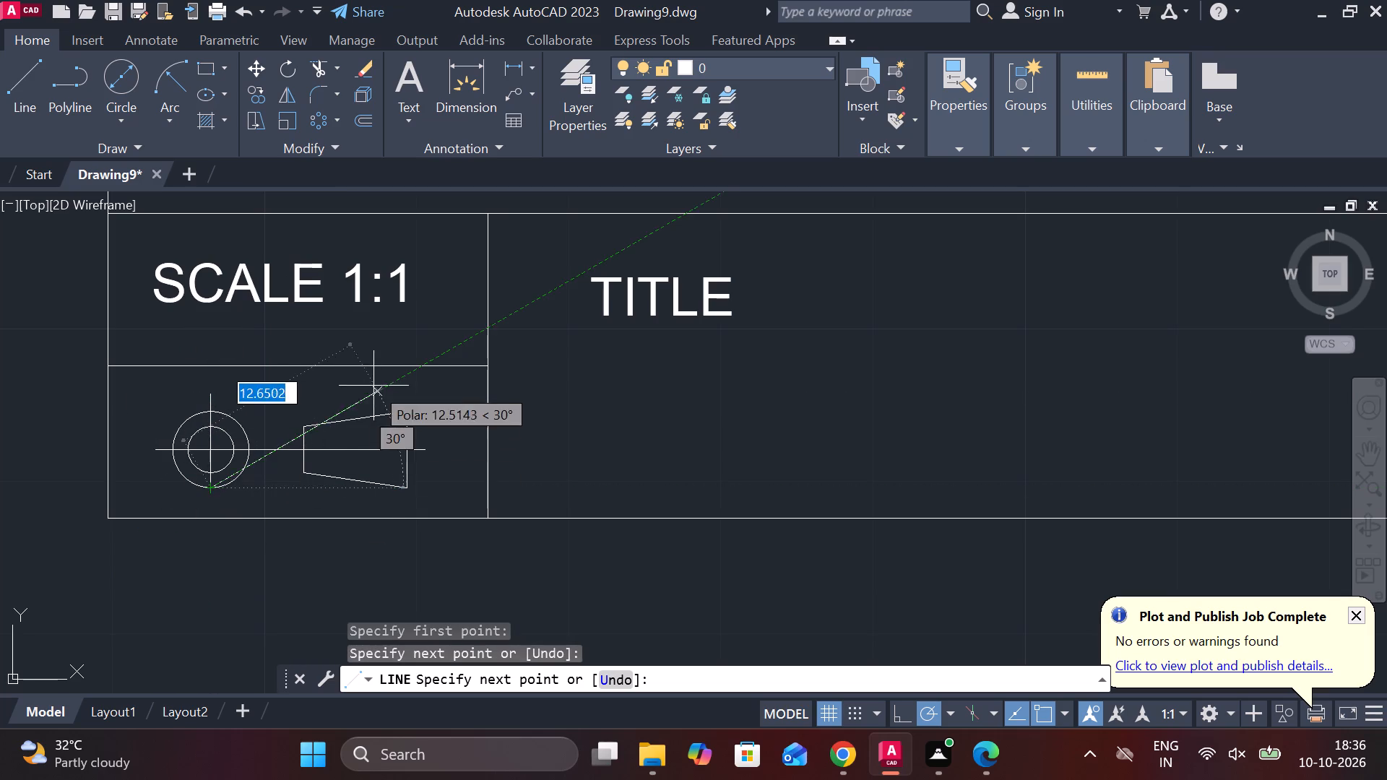
left_click(209, 505)
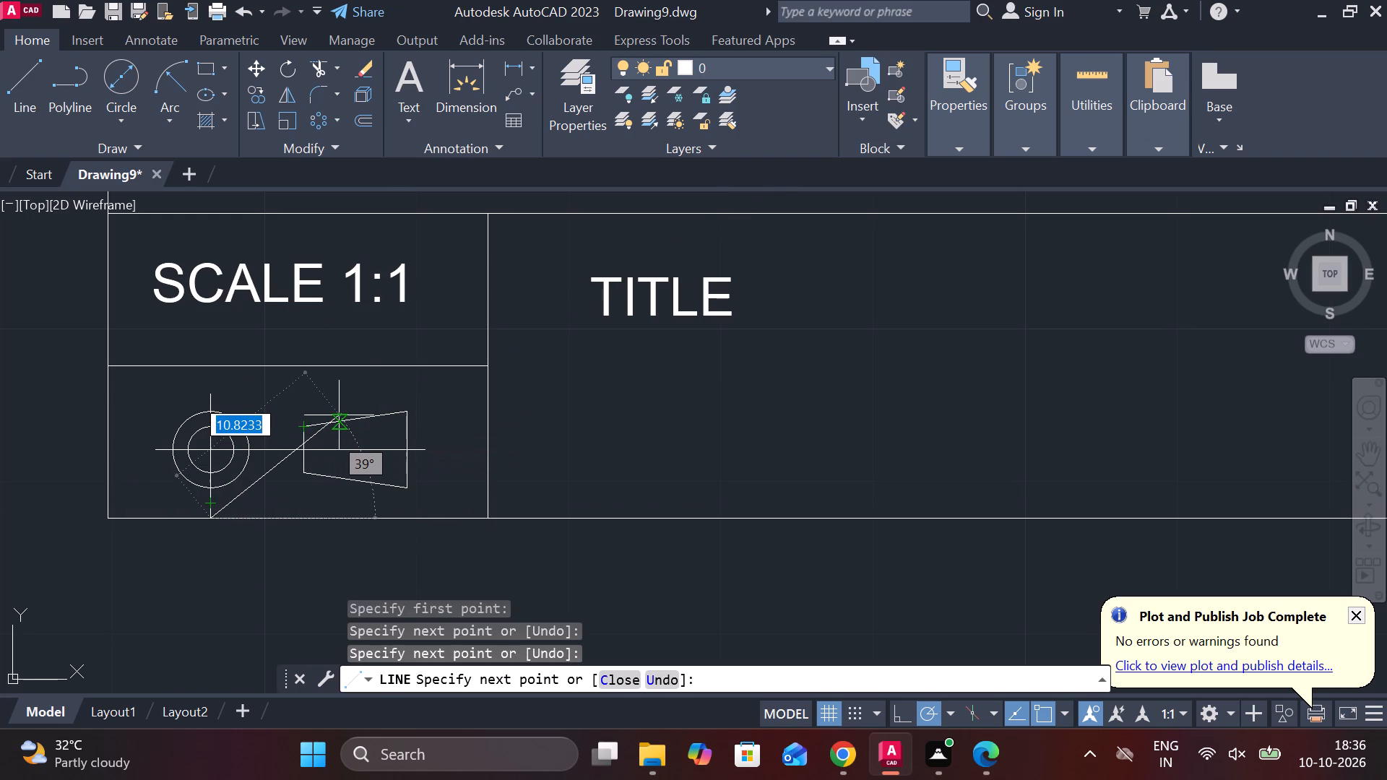
key("Escape")
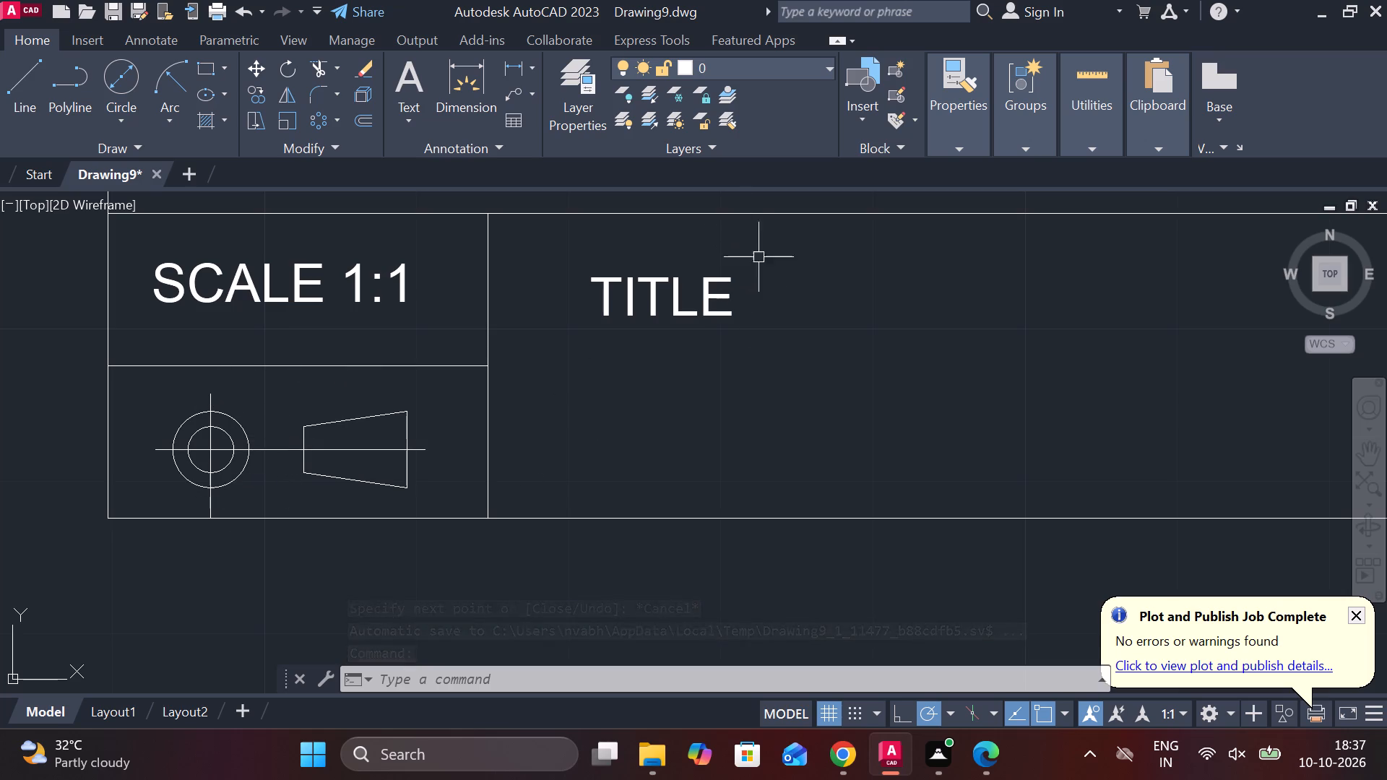
Set the global linetype scale factor to 0.5 in the Linetype Manager.
left_click(971, 134)
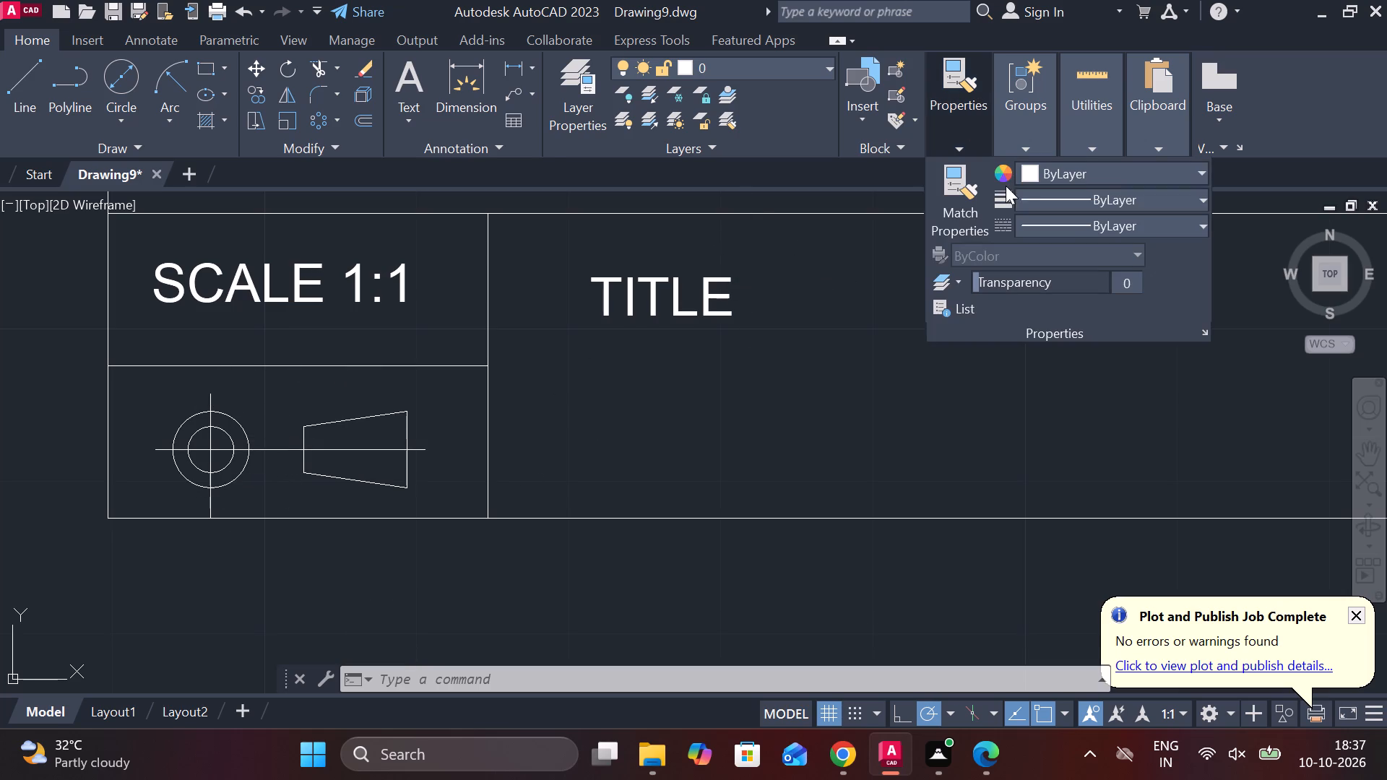
left_click(1181, 233)
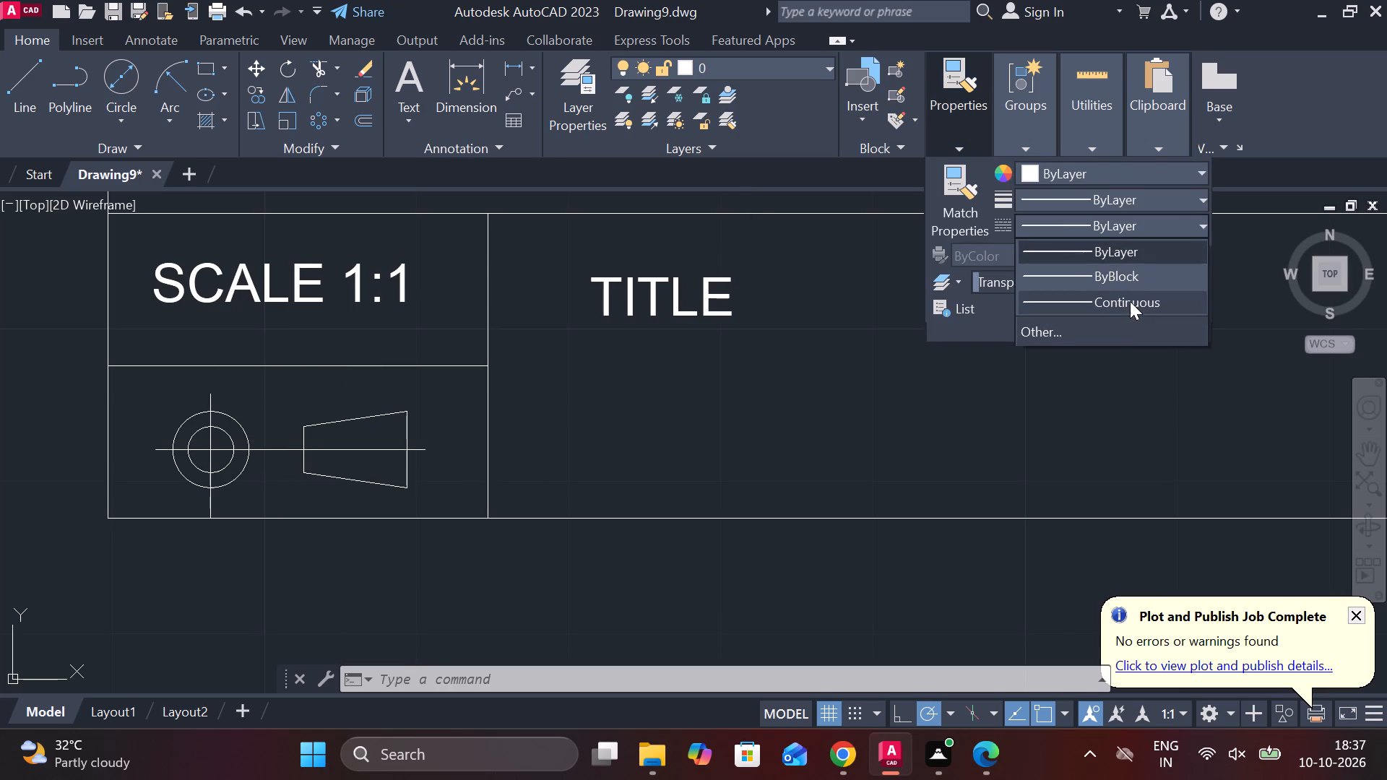
left_click(1109, 340)
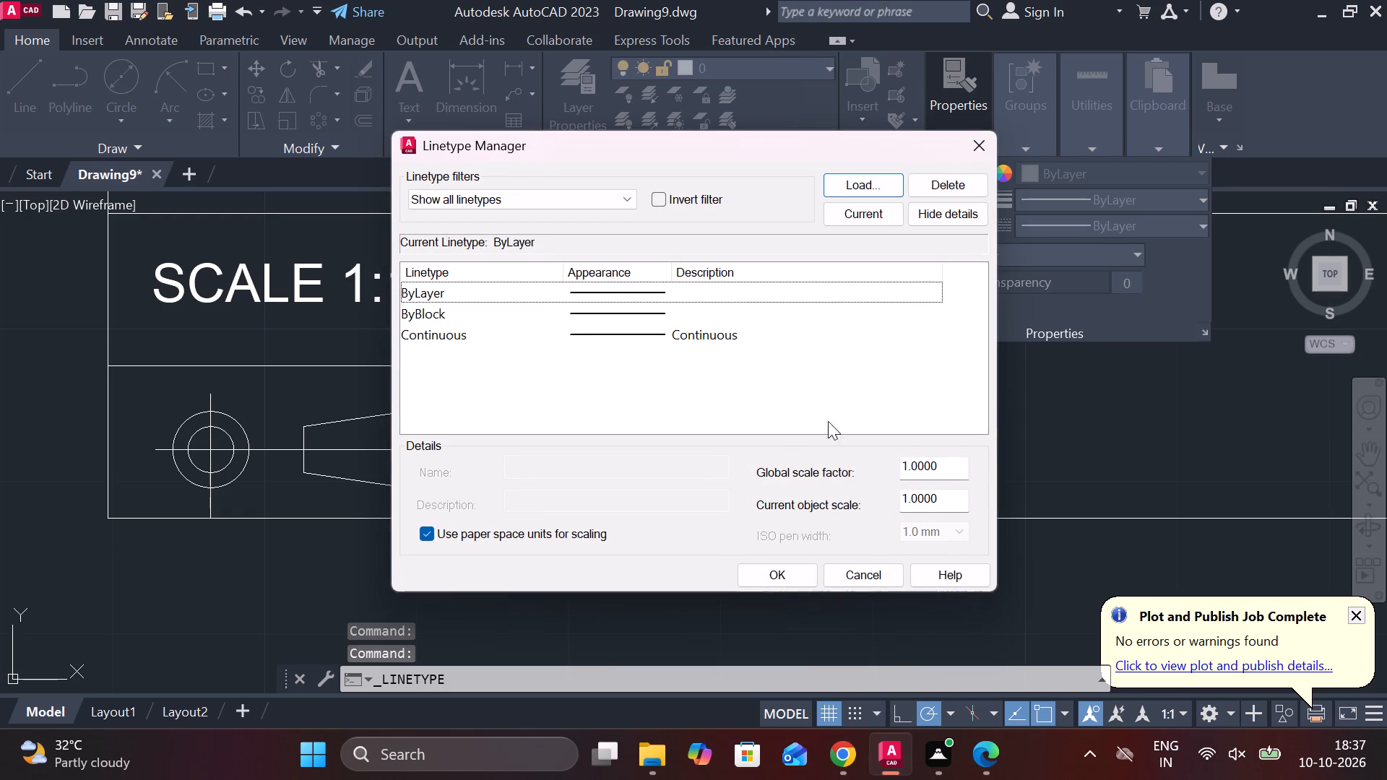
left_click_drag(951, 459, 941, 461)
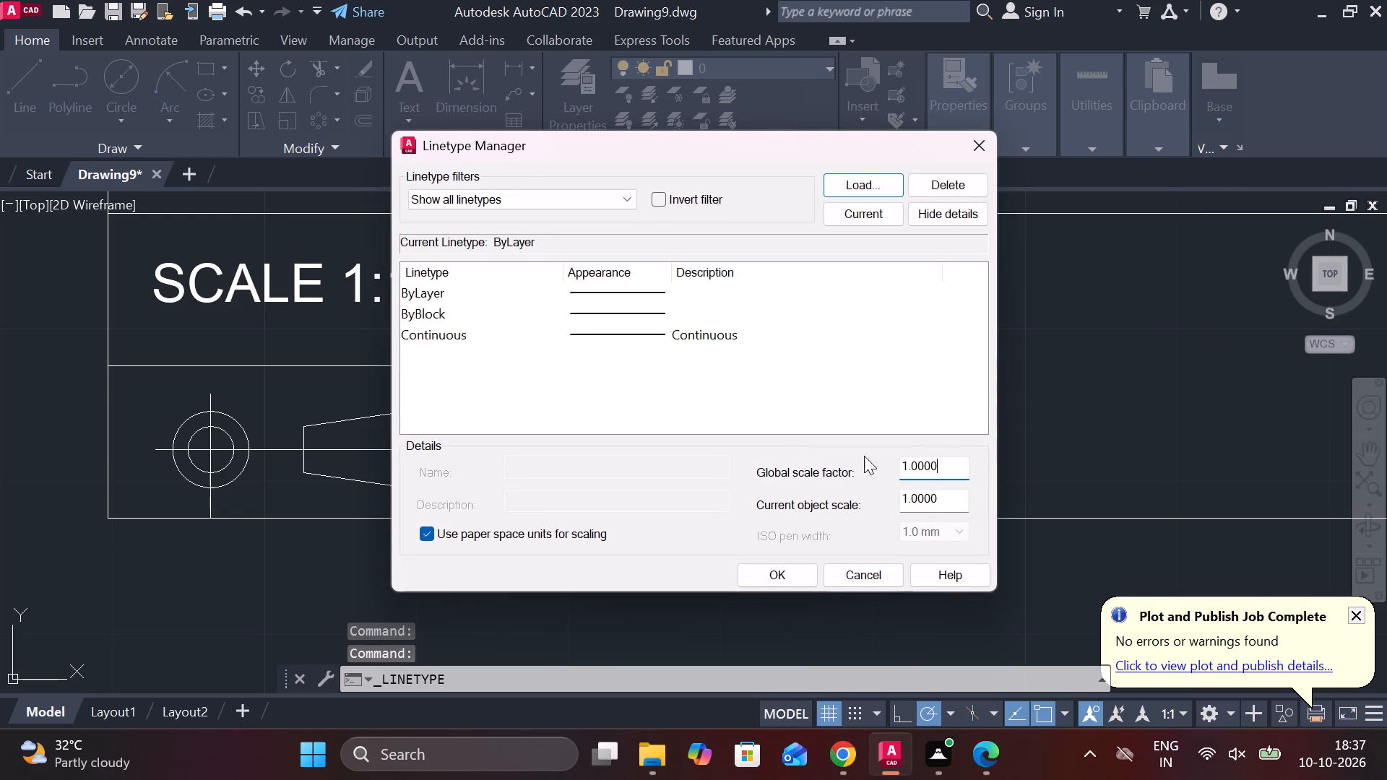
left_click_drag(941, 464, 836, 474)
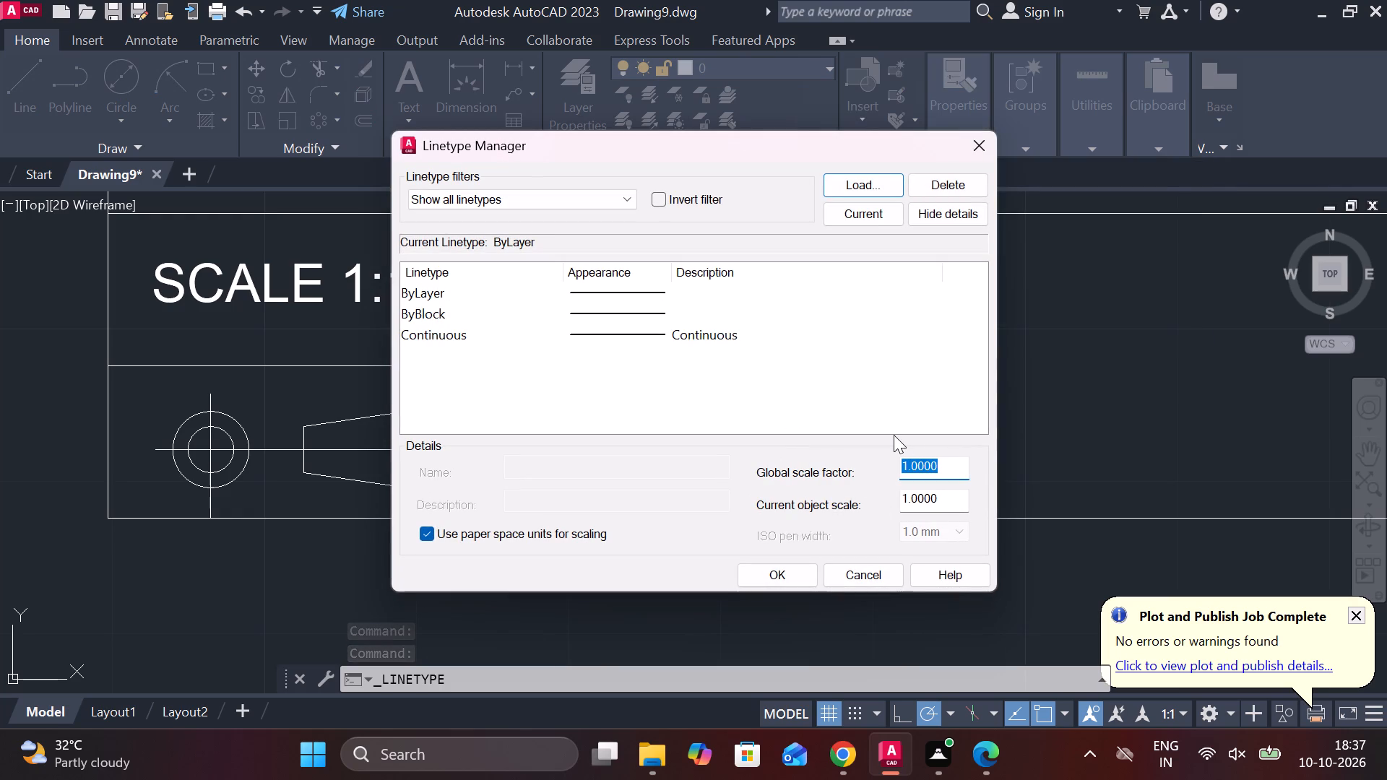
key("Delete")
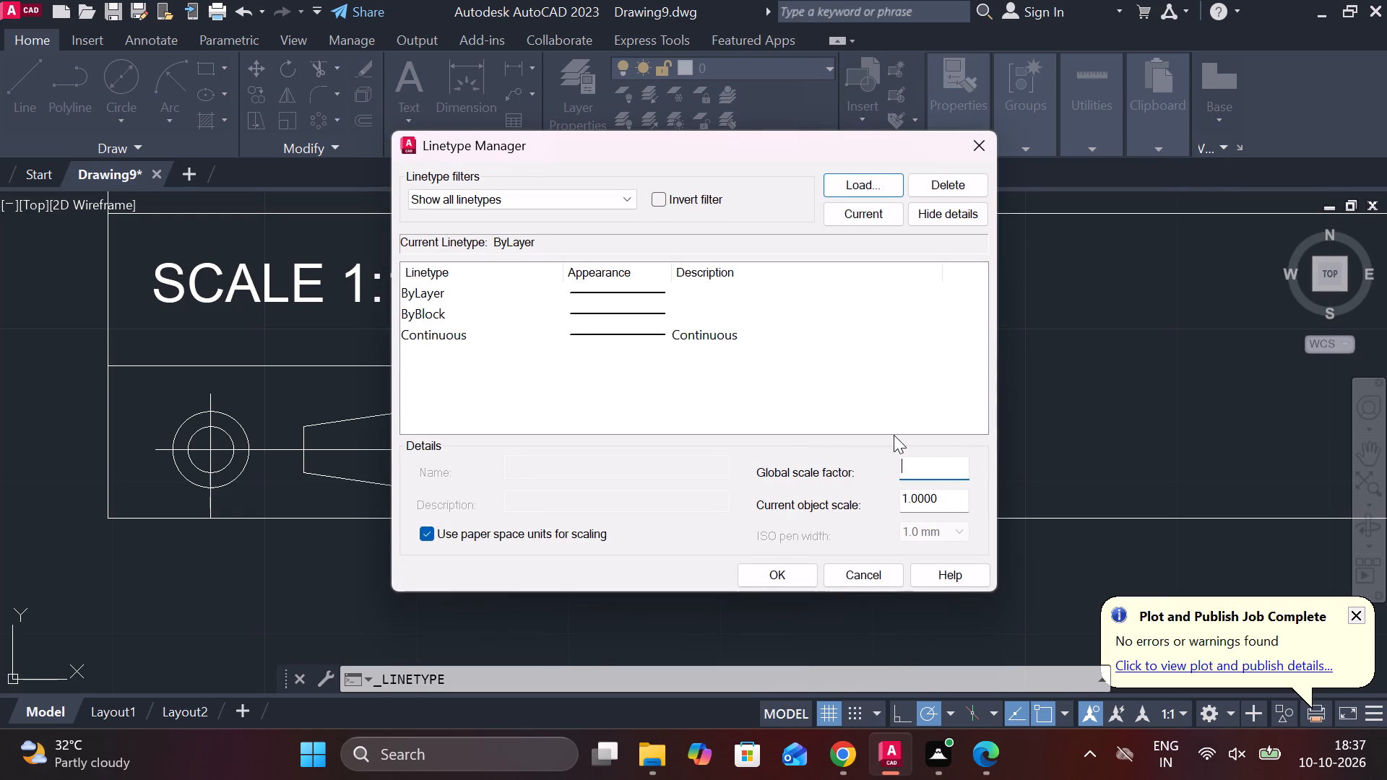
type("0.5")
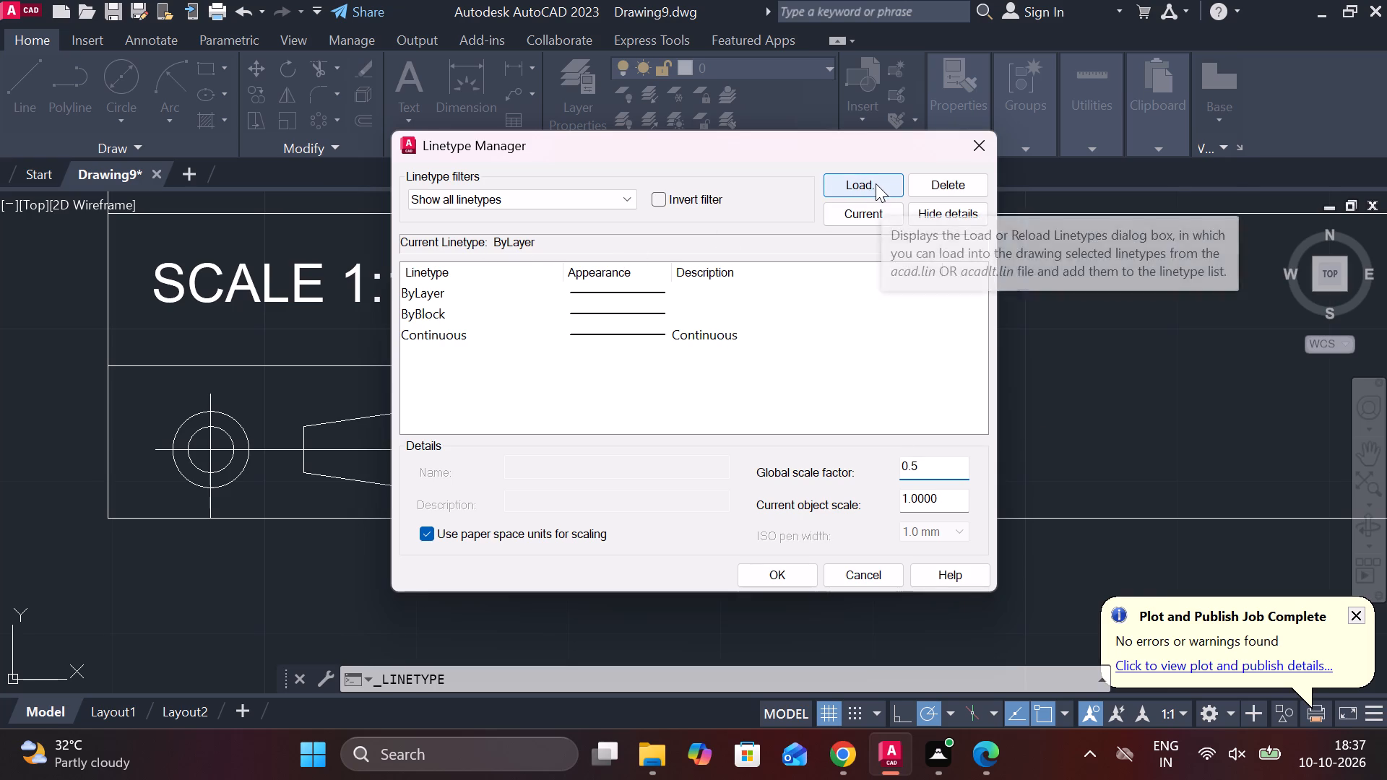
Load the CENTER2 linetype from acadiso.lin into the drawing.
key("Return")
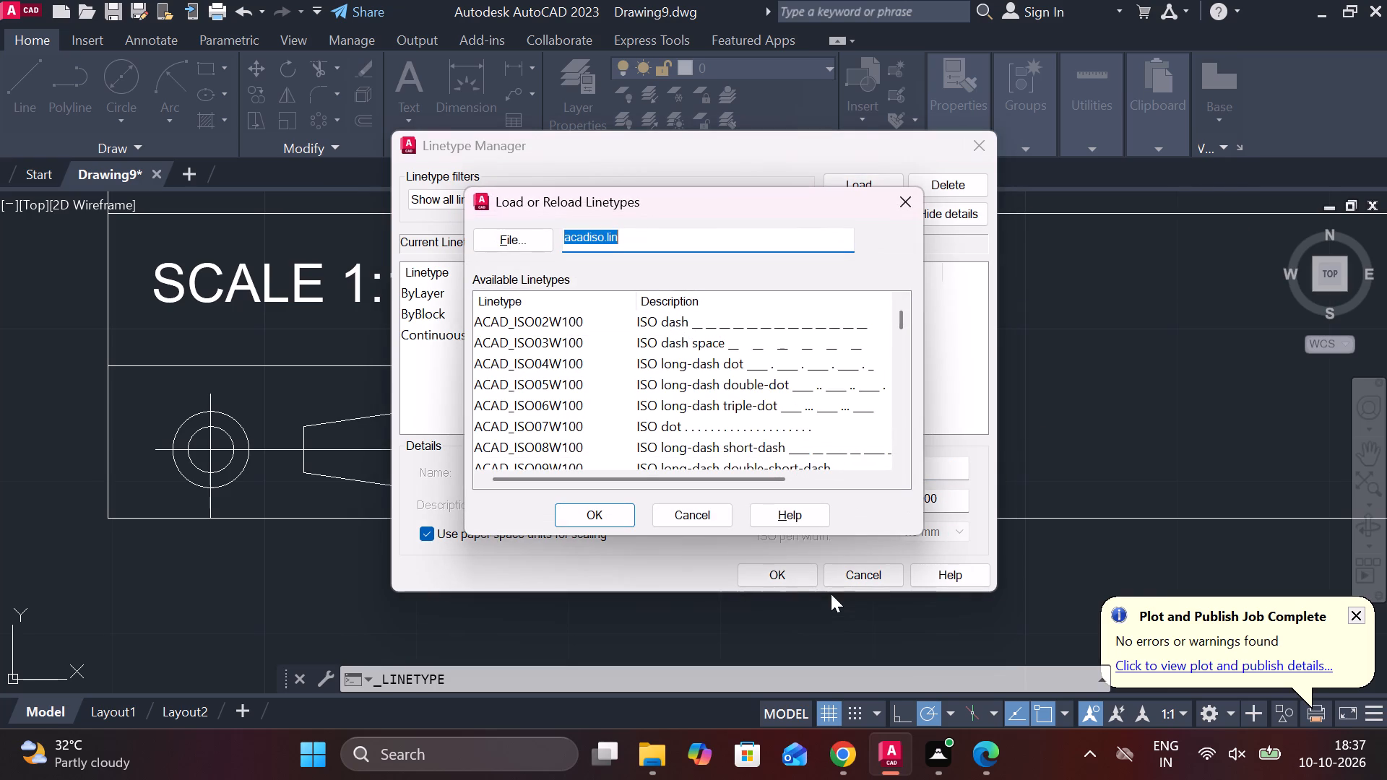
scroll(576, 339, "up", 3)
scroll(576, 339, "down", 1)
scroll(651, 348, "up", 1)
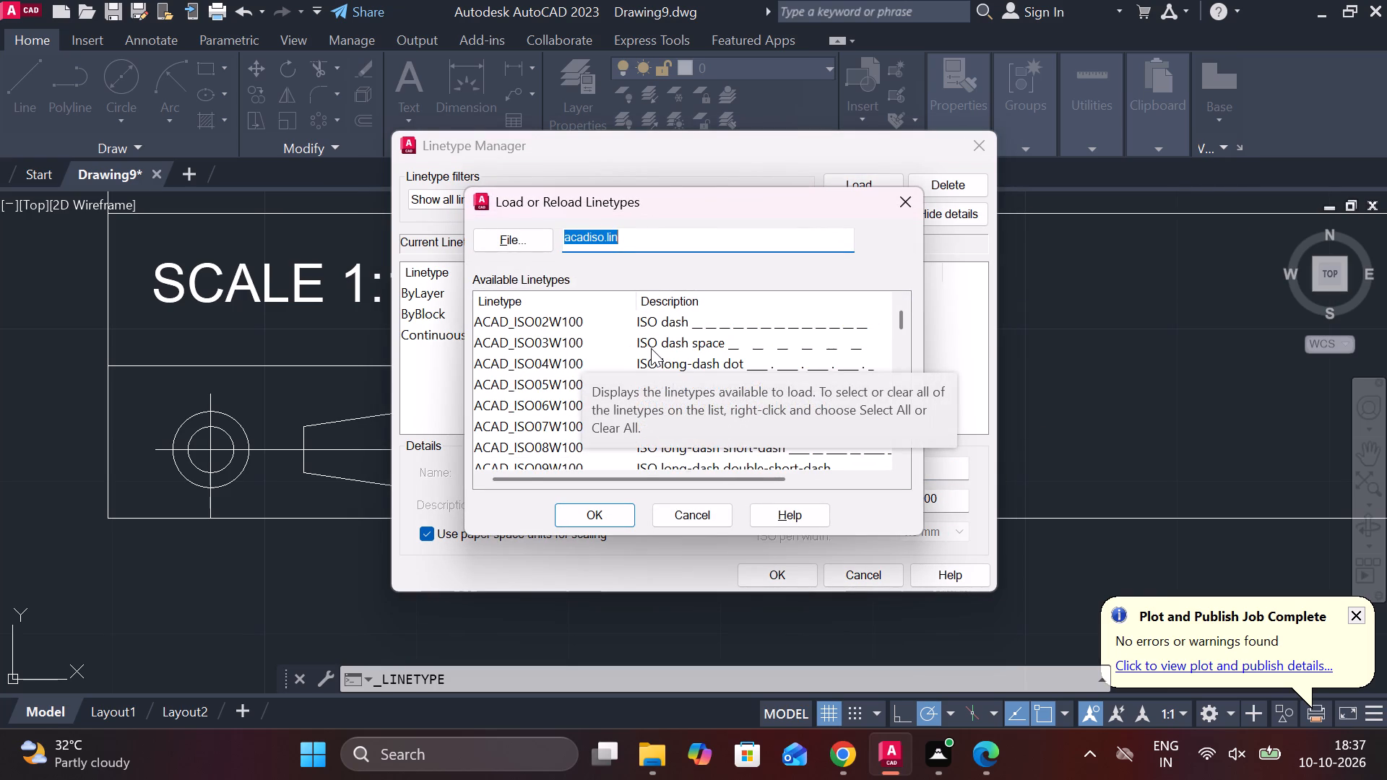
scroll(651, 348, "up", 3)
scroll(651, 348, "down", 7)
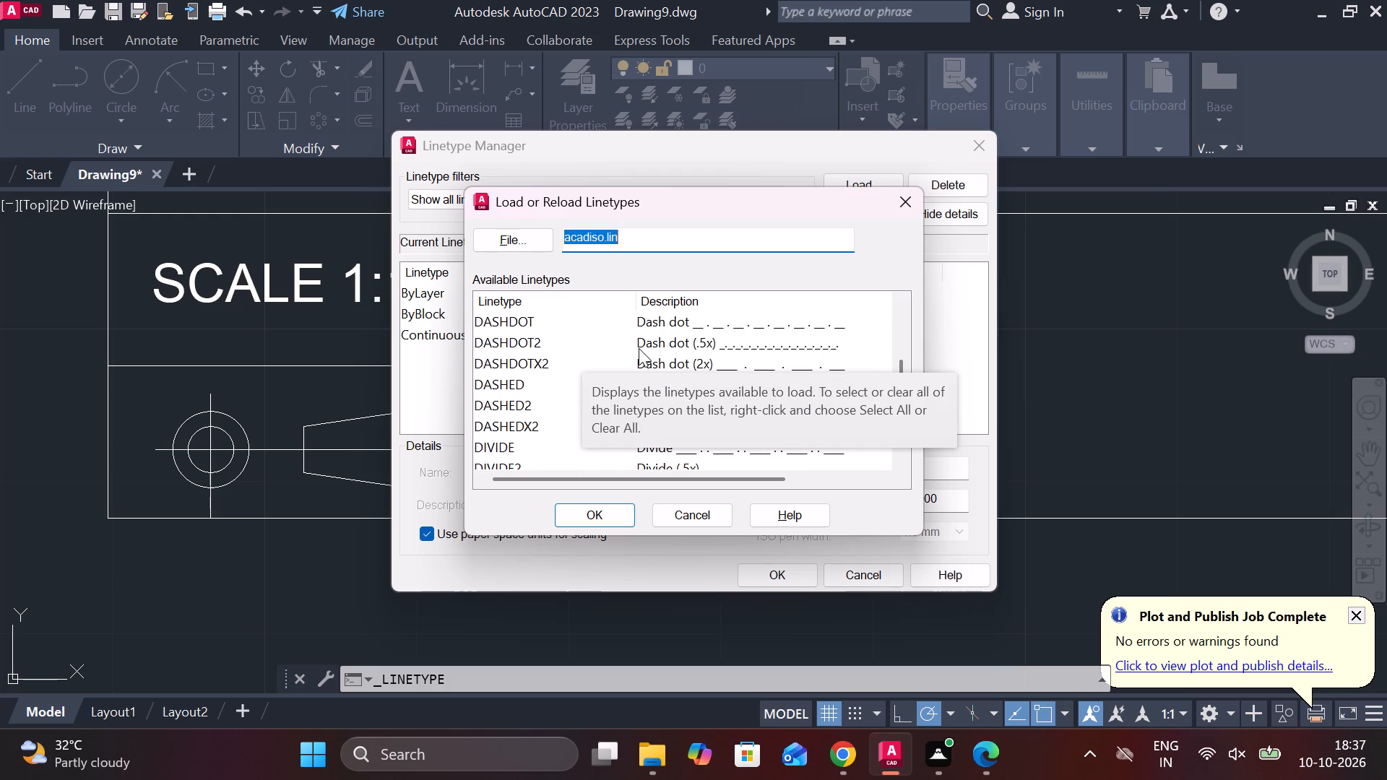
scroll(595, 352, "up", 1)
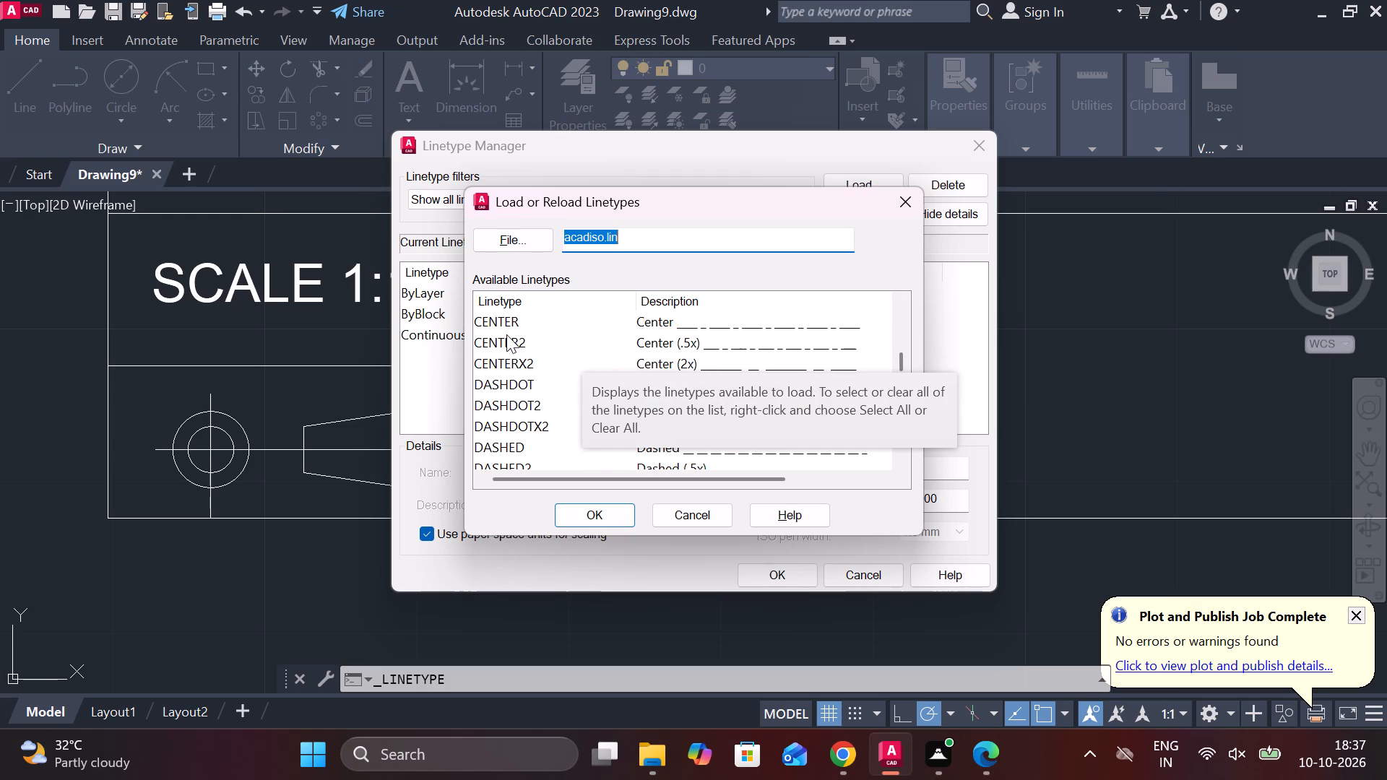
left_click(506, 337)
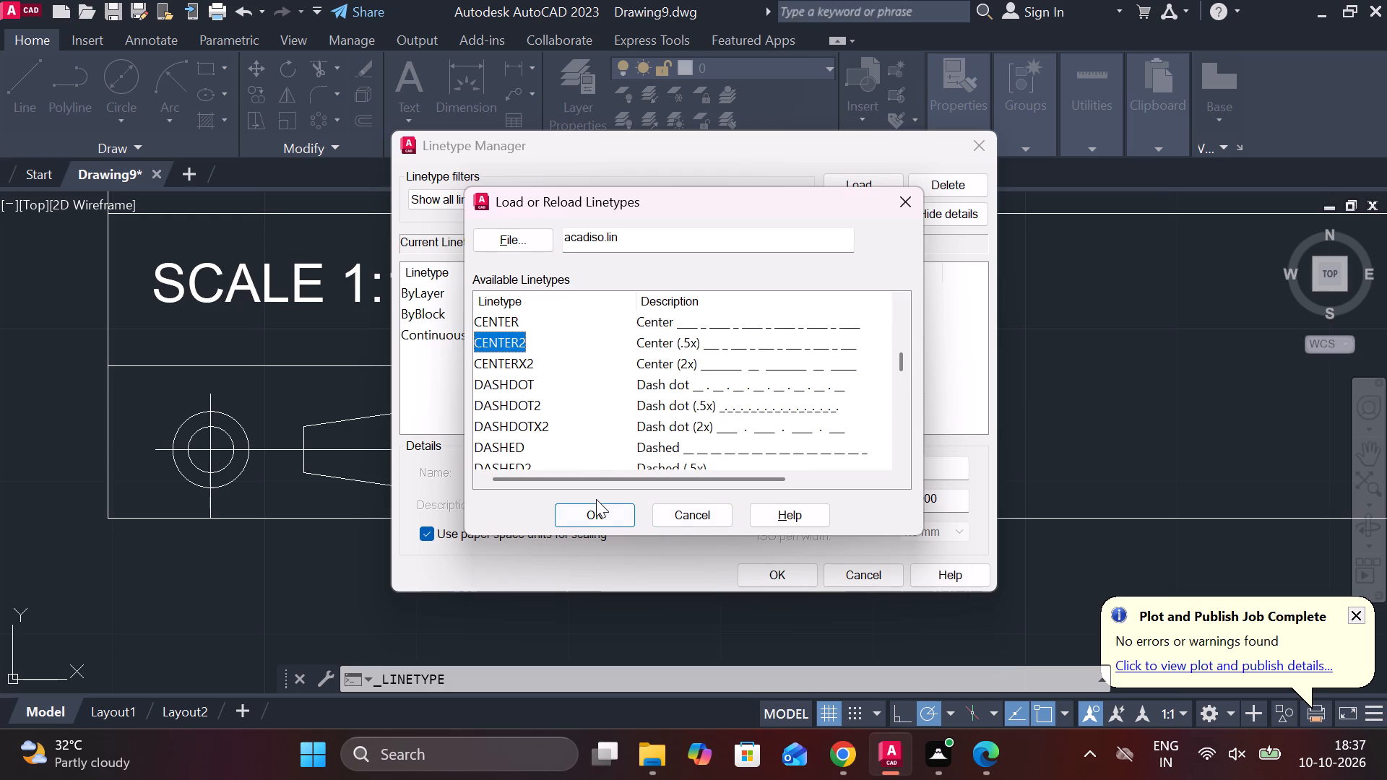
left_click(596, 507)
left_click(793, 573)
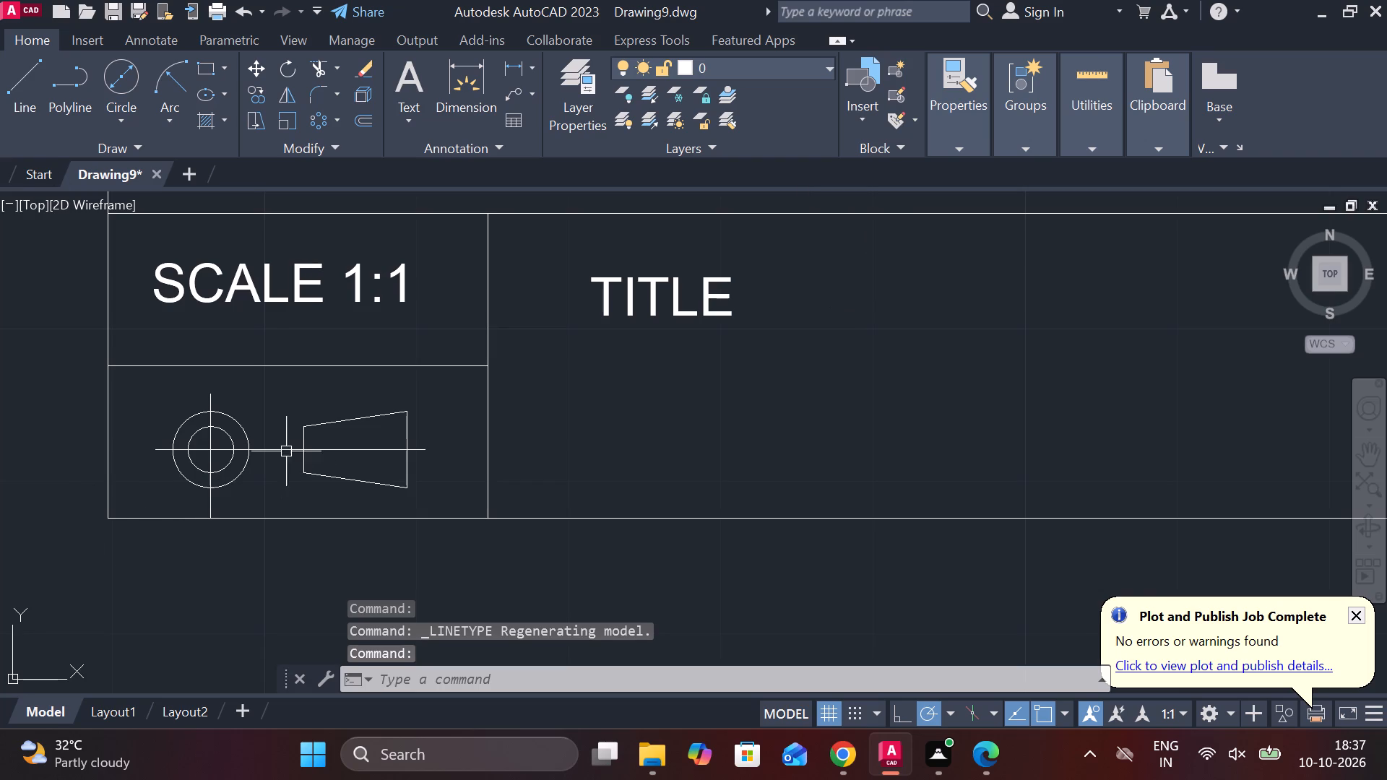
Apply the CENTER2 linetype to the long horizontal and vertical centre lines of the projection symbol.
left_click(277, 451)
left_click(207, 464)
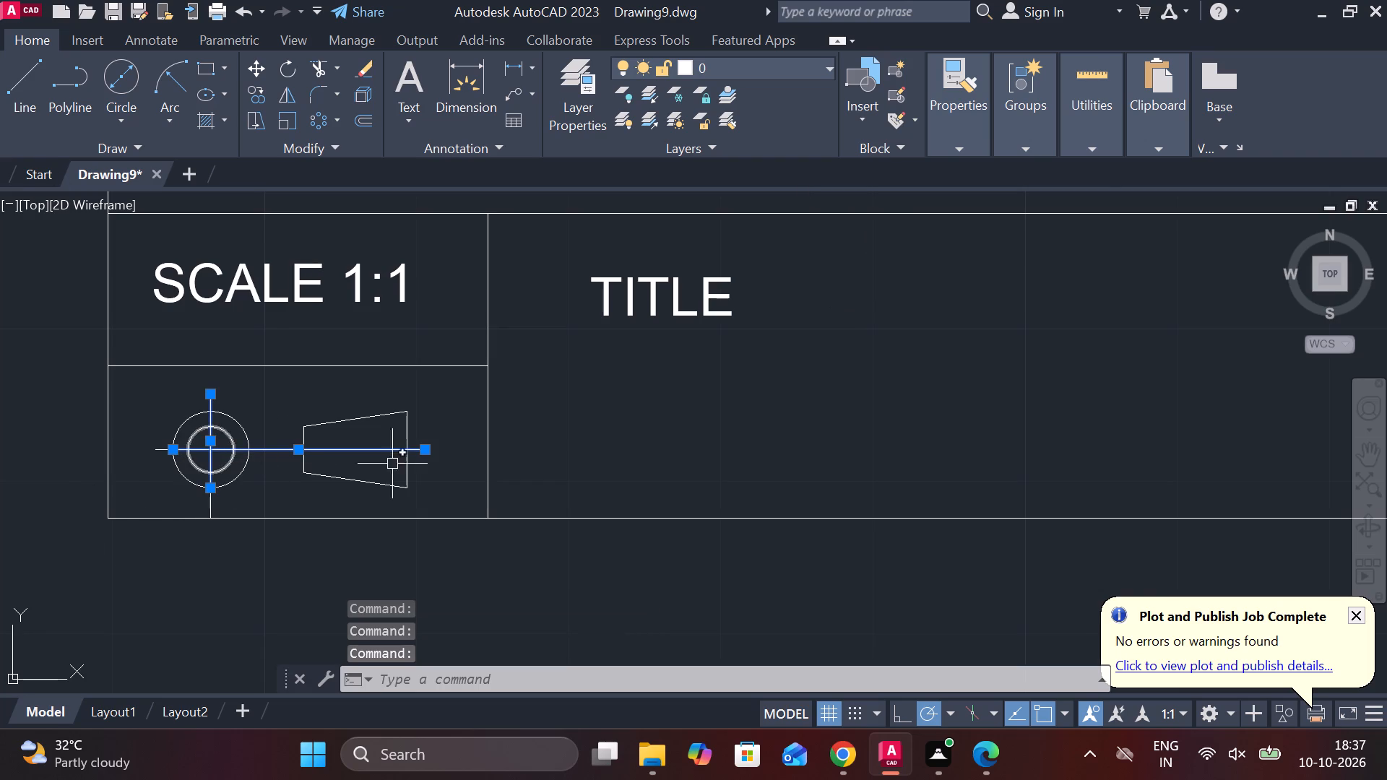
left_click(976, 144)
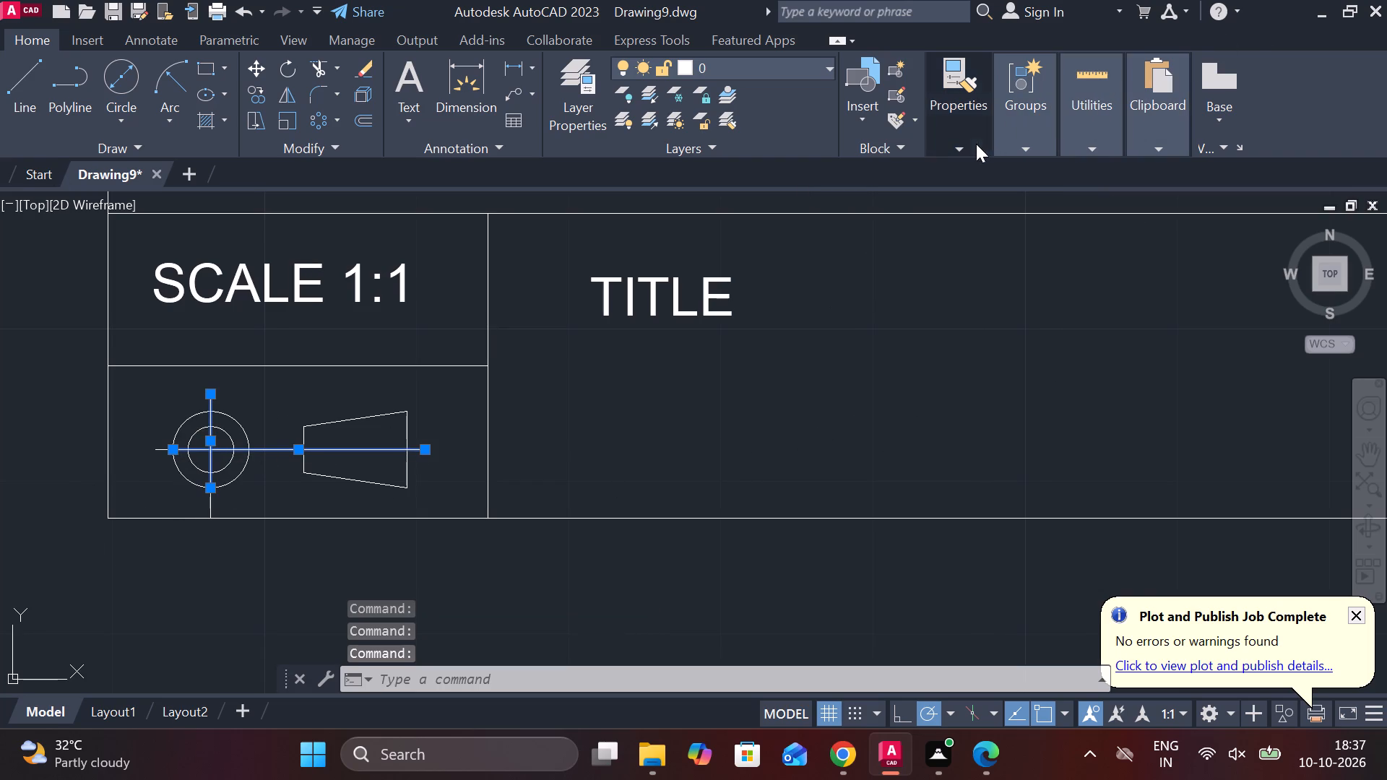
left_click(1185, 225)
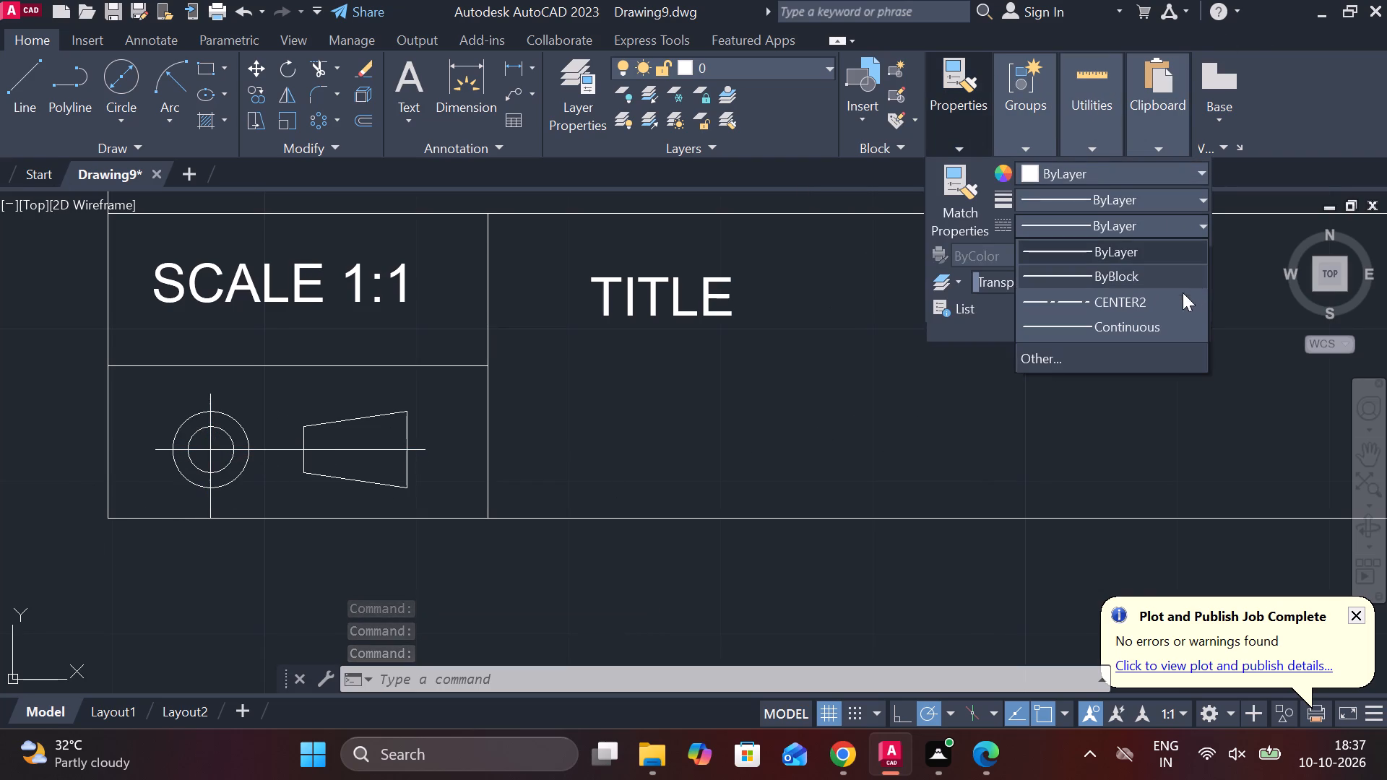
left_click(1148, 307)
key("Escape")
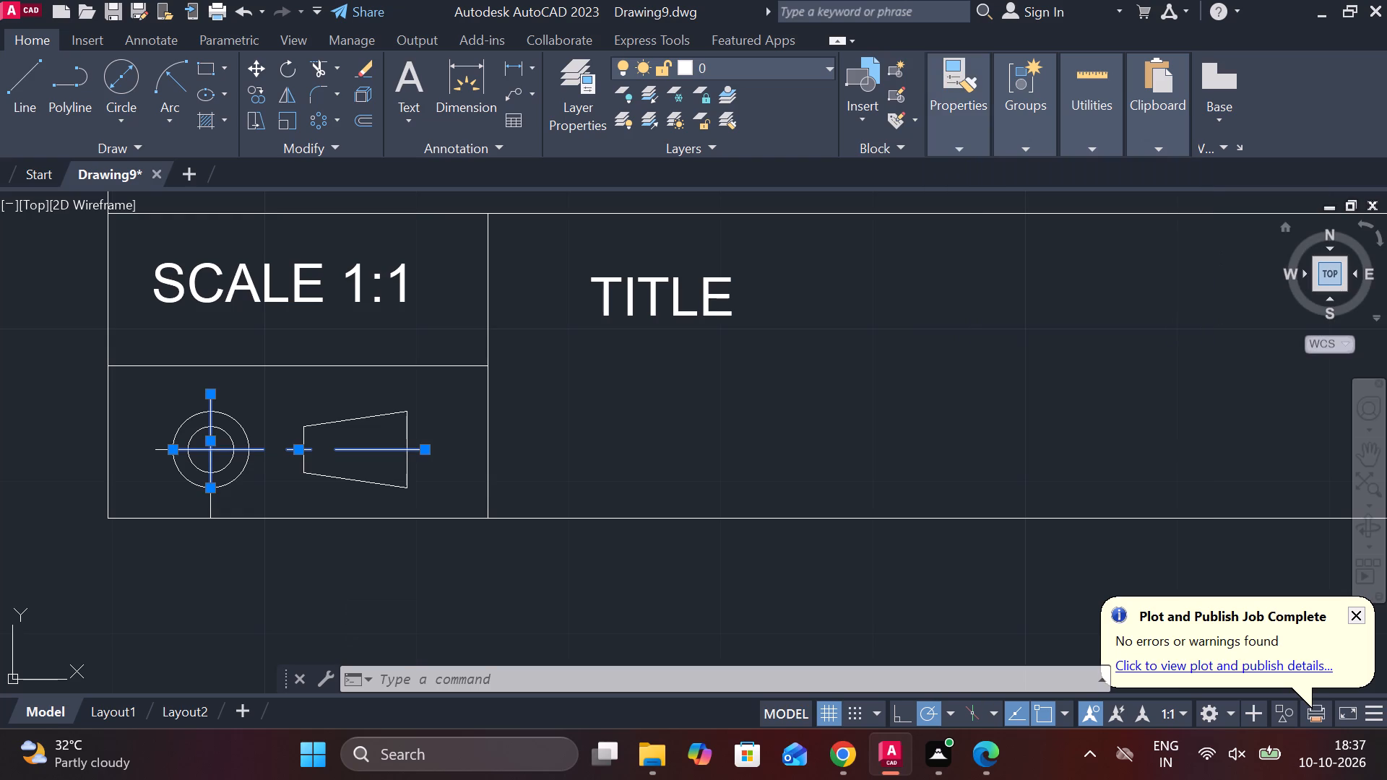
Move the complete title block from its place beside the part drawing to just below it, slightly right of centre.
scroll(1169, 272, "down", 5)
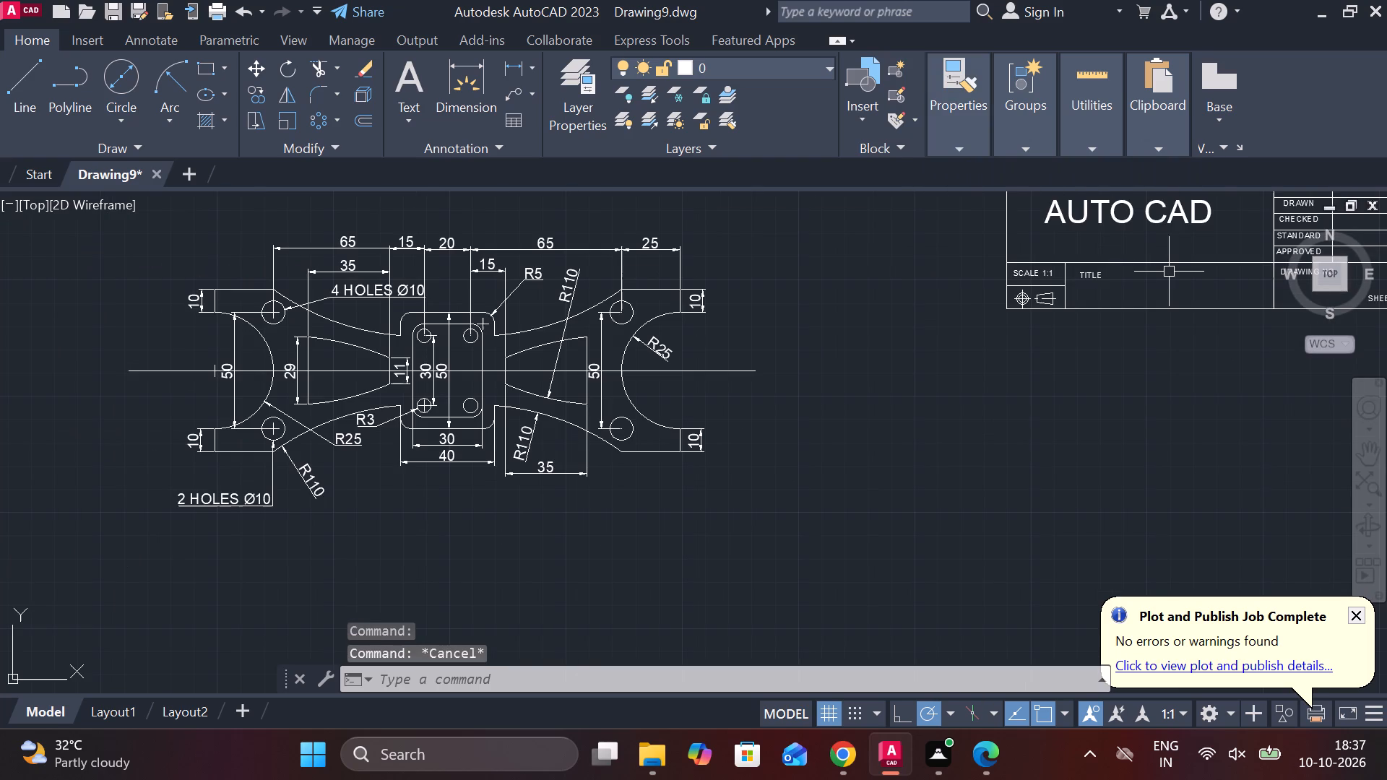
scroll(1169, 272, "down", 3)
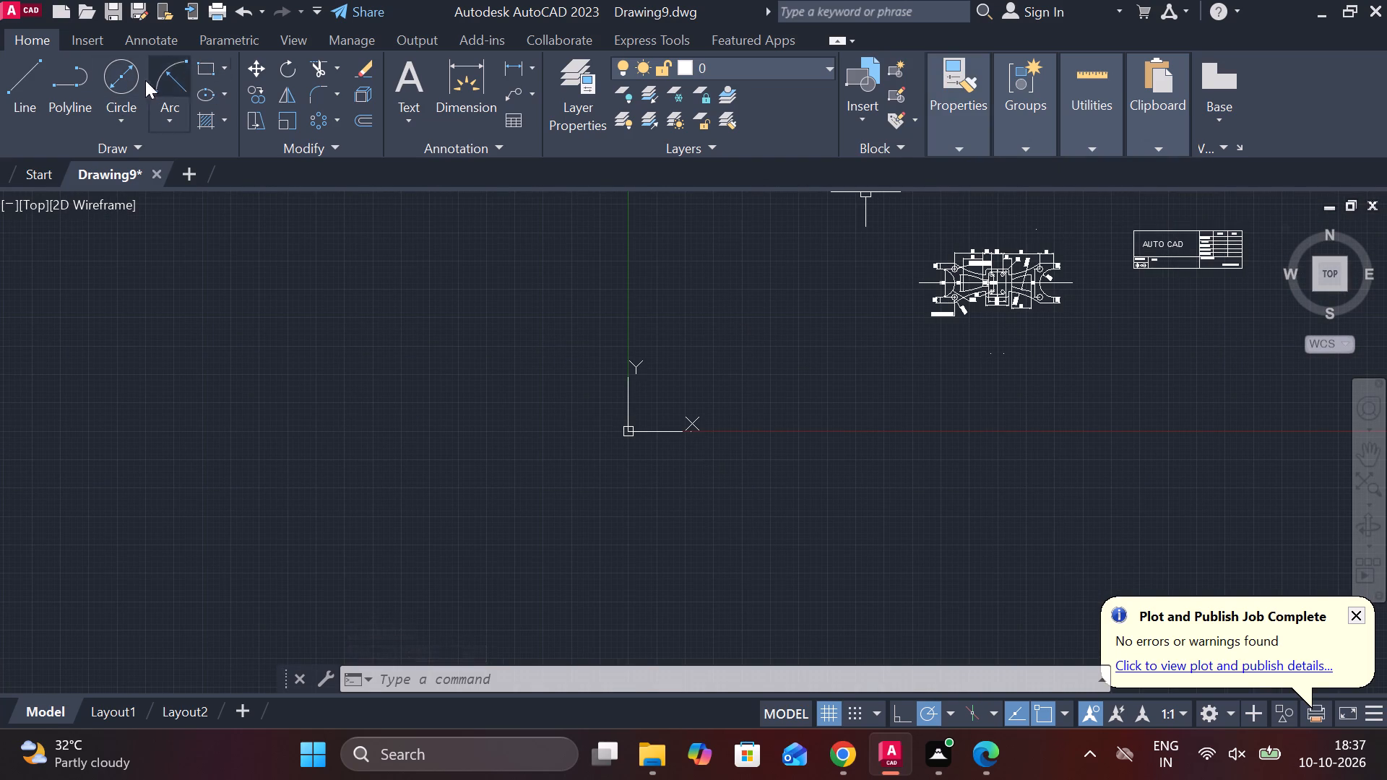
left_click(1116, 216)
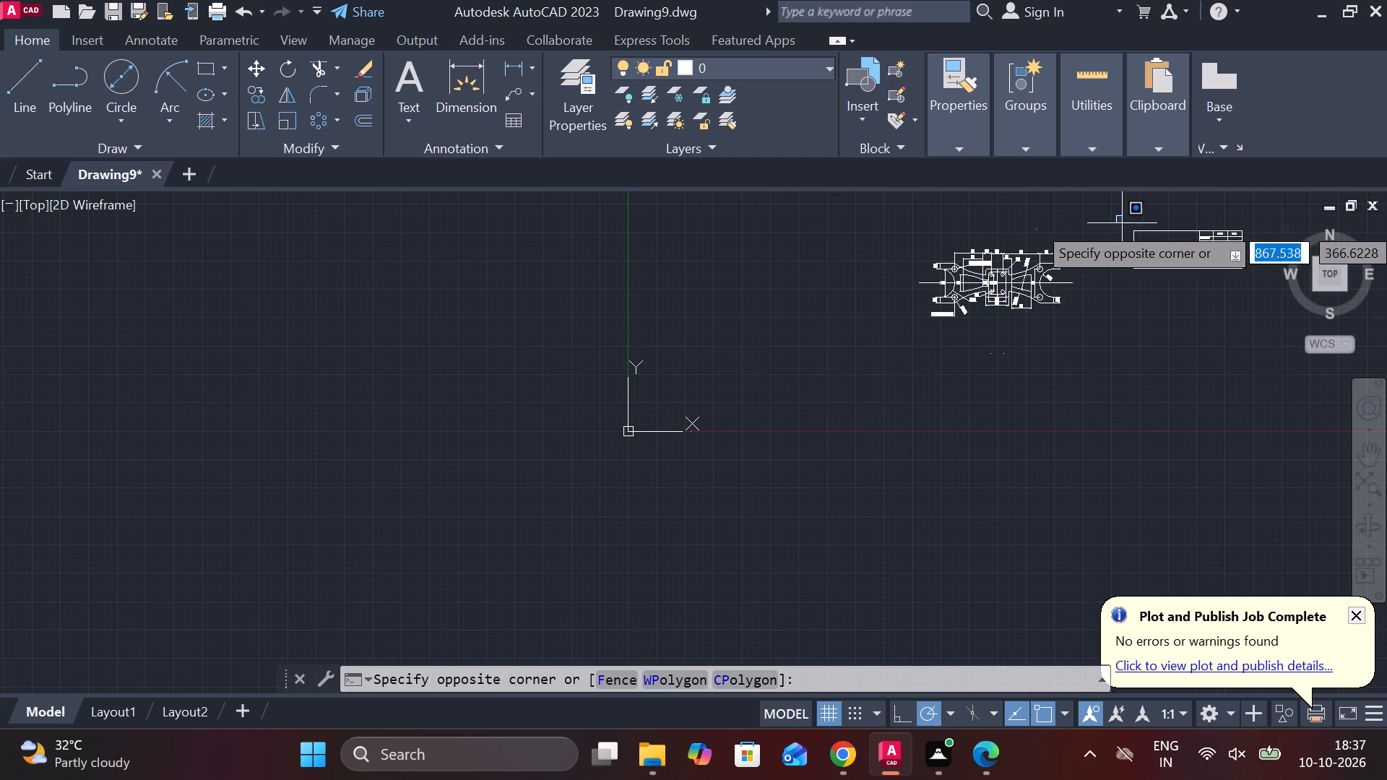
left_click(1257, 308)
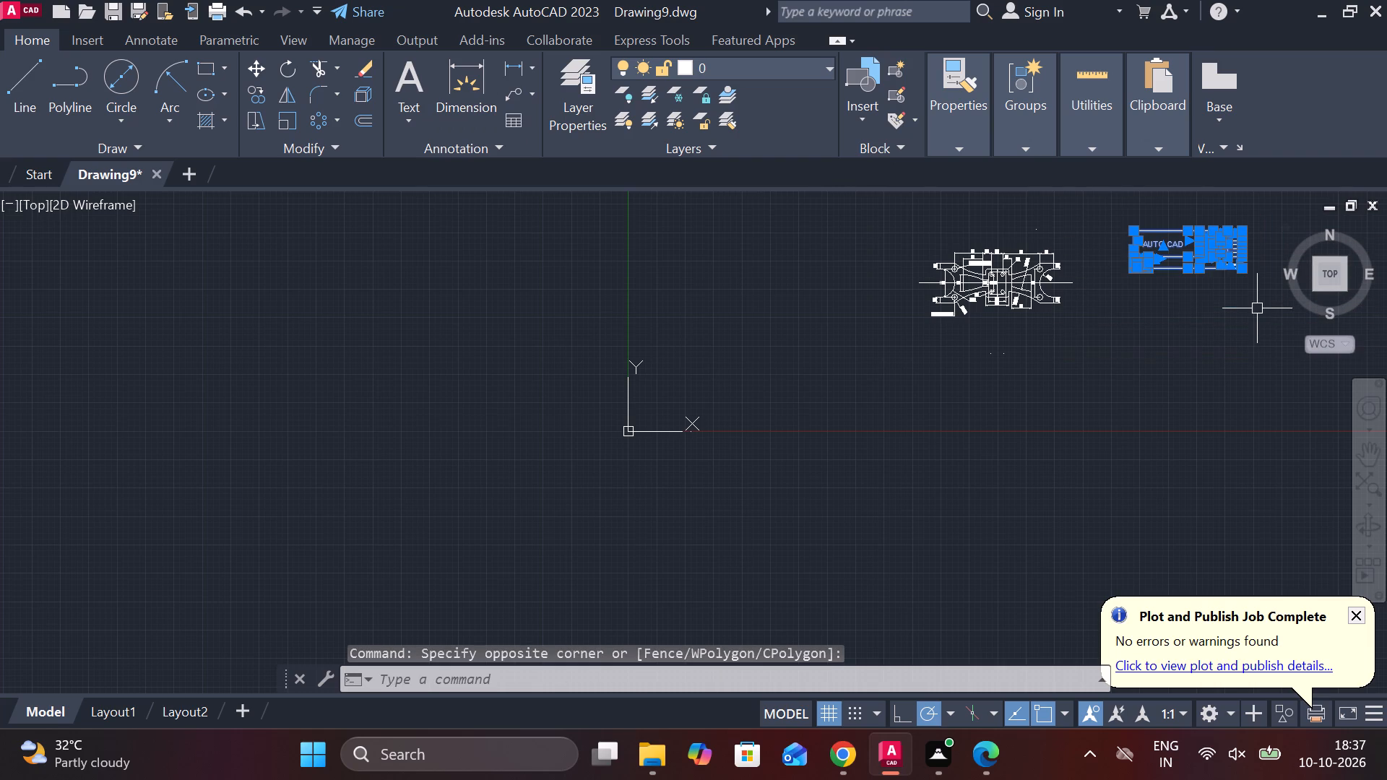
key("m")
key("Return")
left_click(1204, 259)
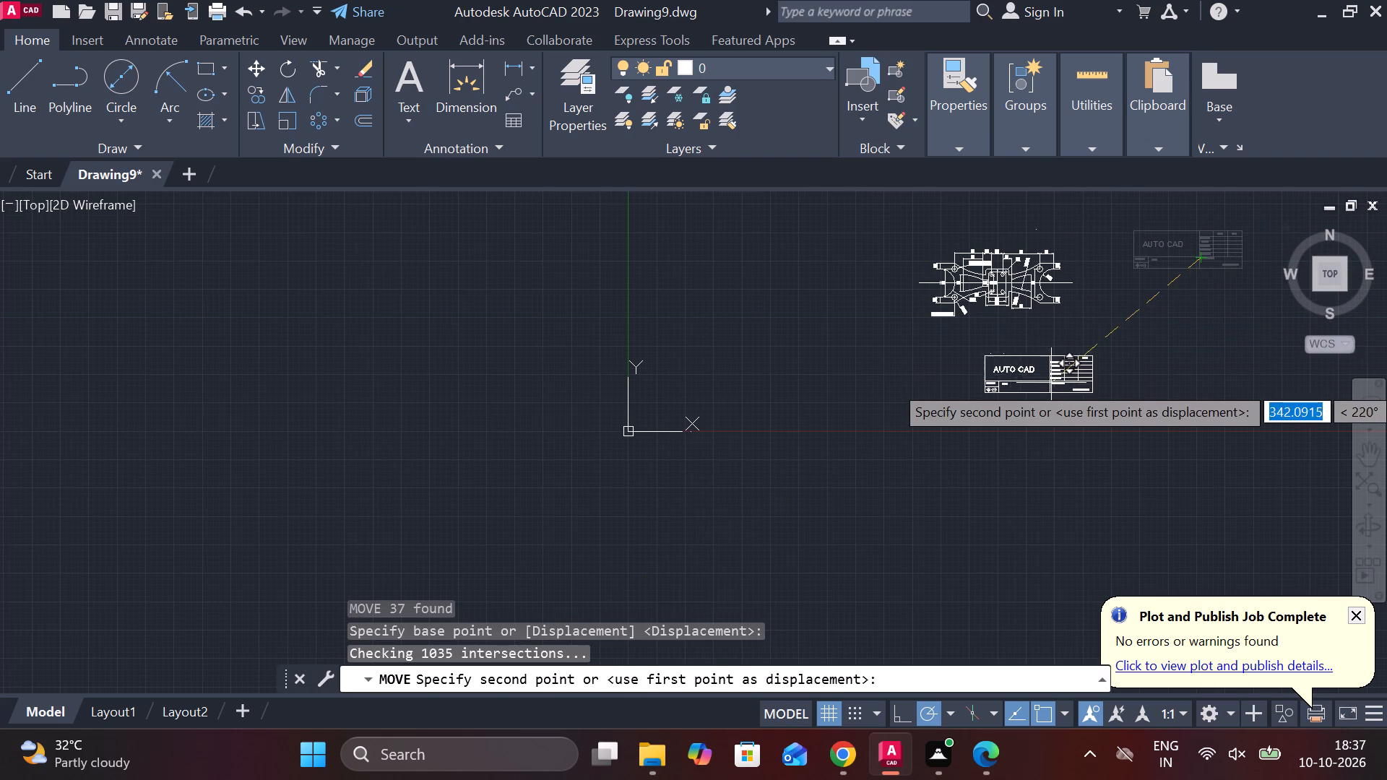
left_click(1068, 359)
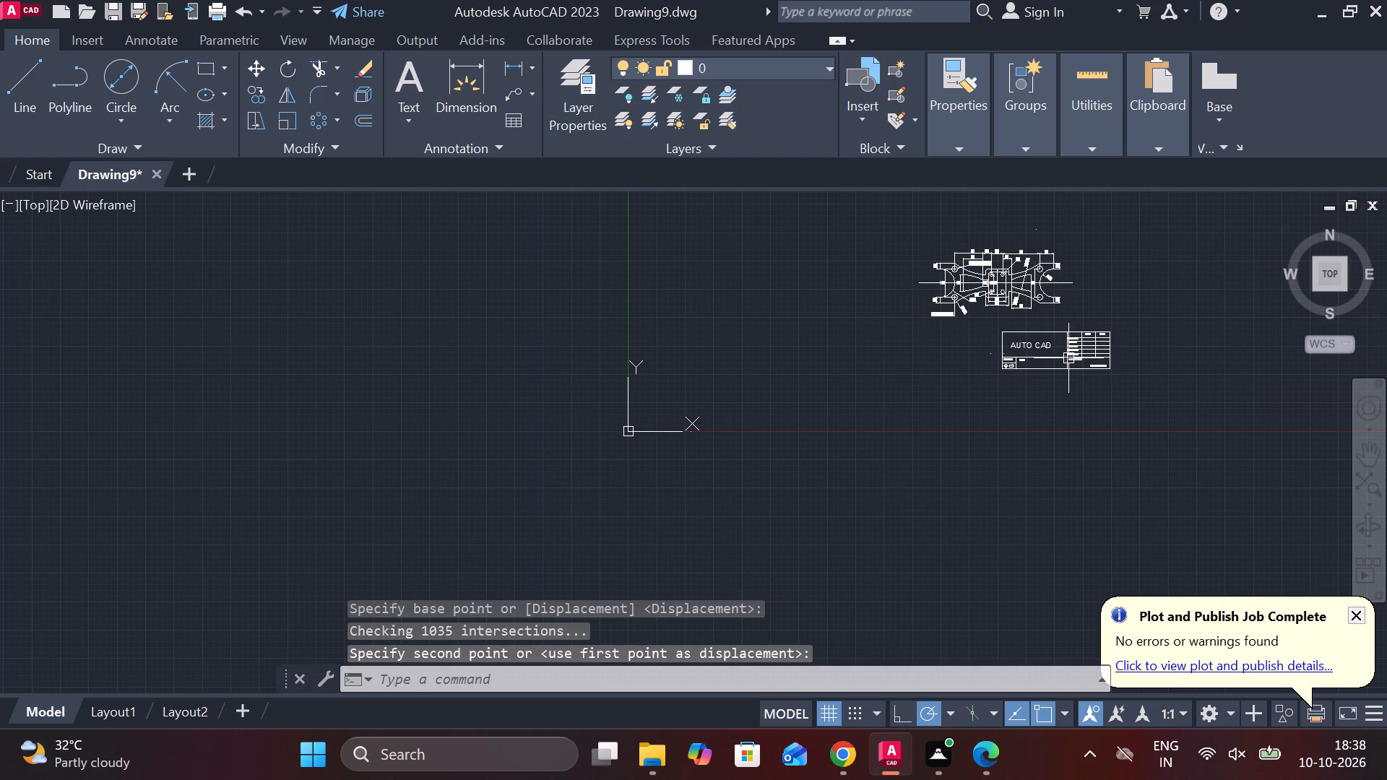
Examine the dimensioned part drawing and the labelled cells of the moved title block.
scroll(1123, 258, "up", 2)
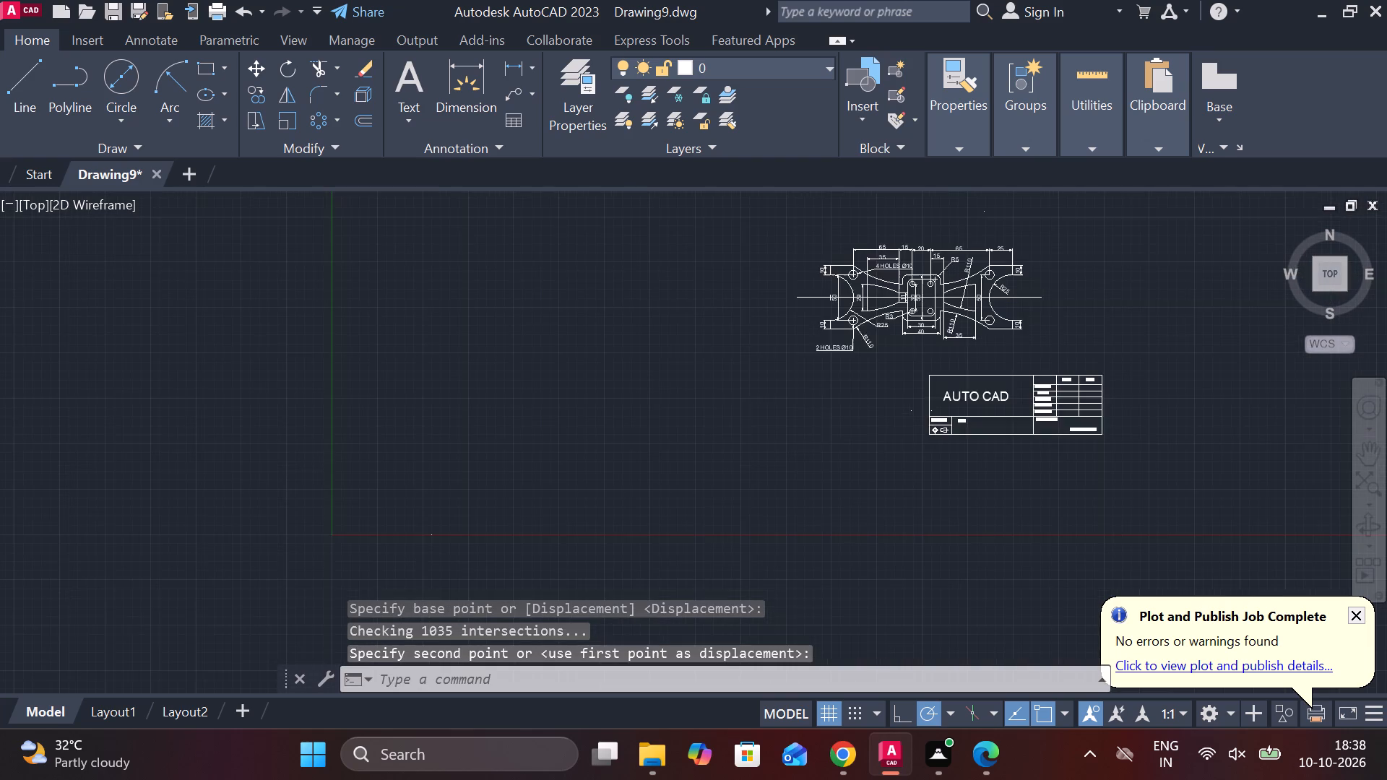
scroll(1064, 413, "up", 1)
scroll(1066, 413, "down", 1)
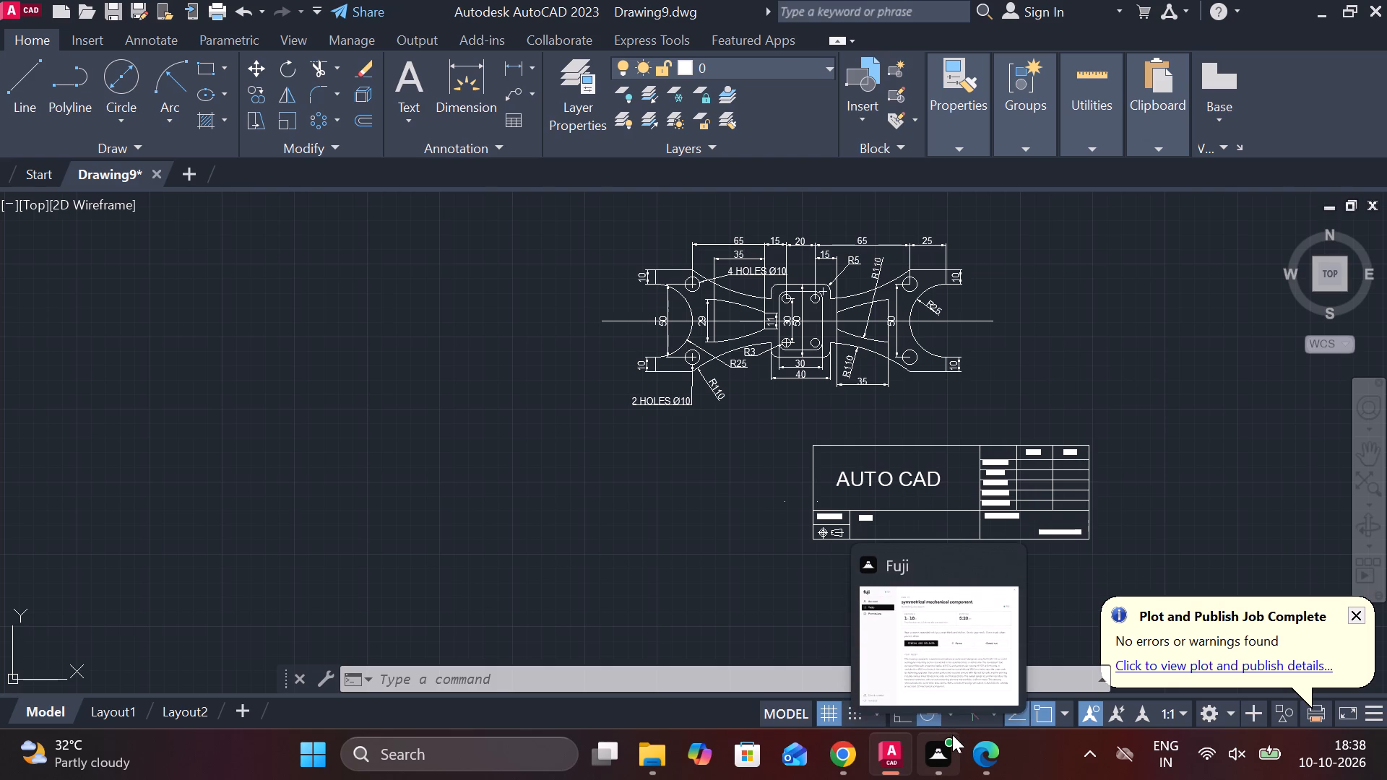
middle_click_drag(1115, 381, 980, 383)
scroll(980, 383, "up", 2)
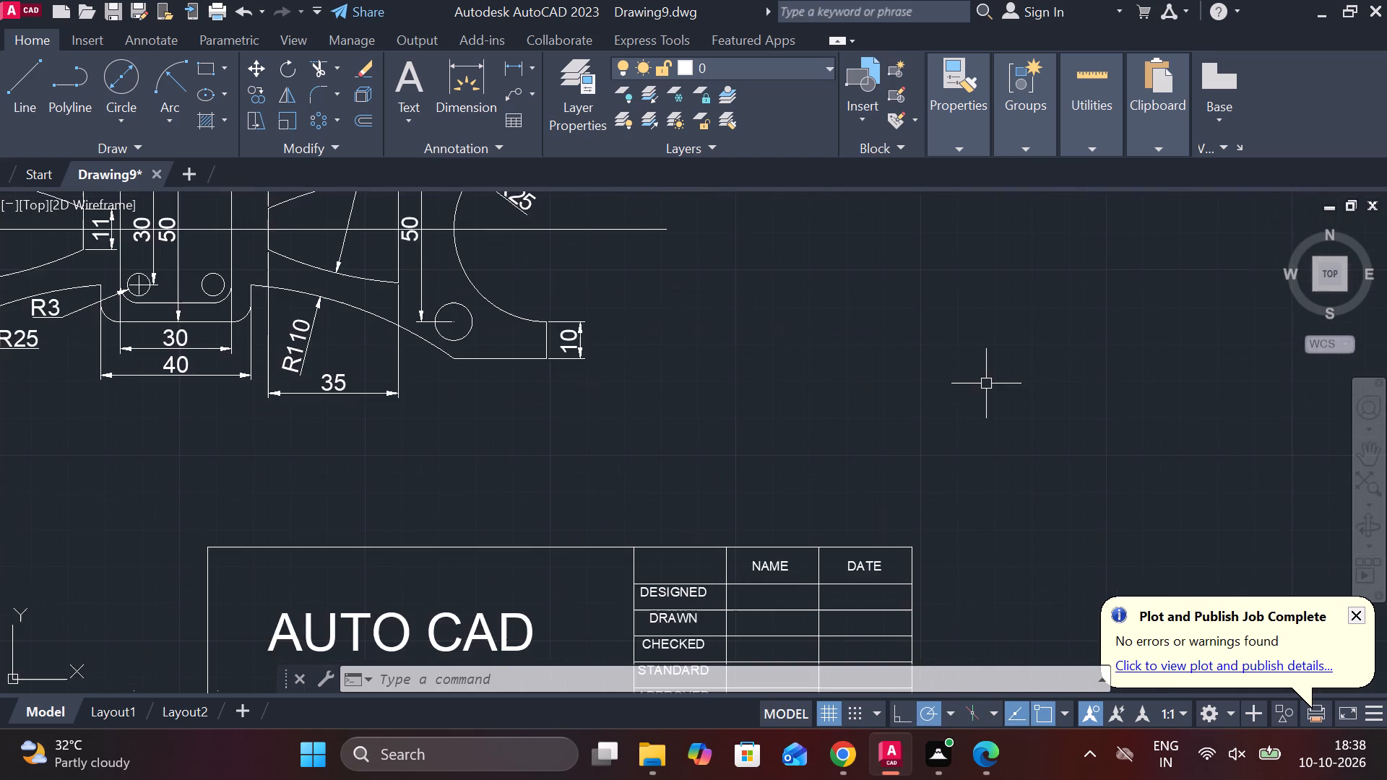
scroll(986, 383, "down", 1)
middle_click_drag(933, 382, 895, 426)
middle_click_drag(870, 360, 939, 405)
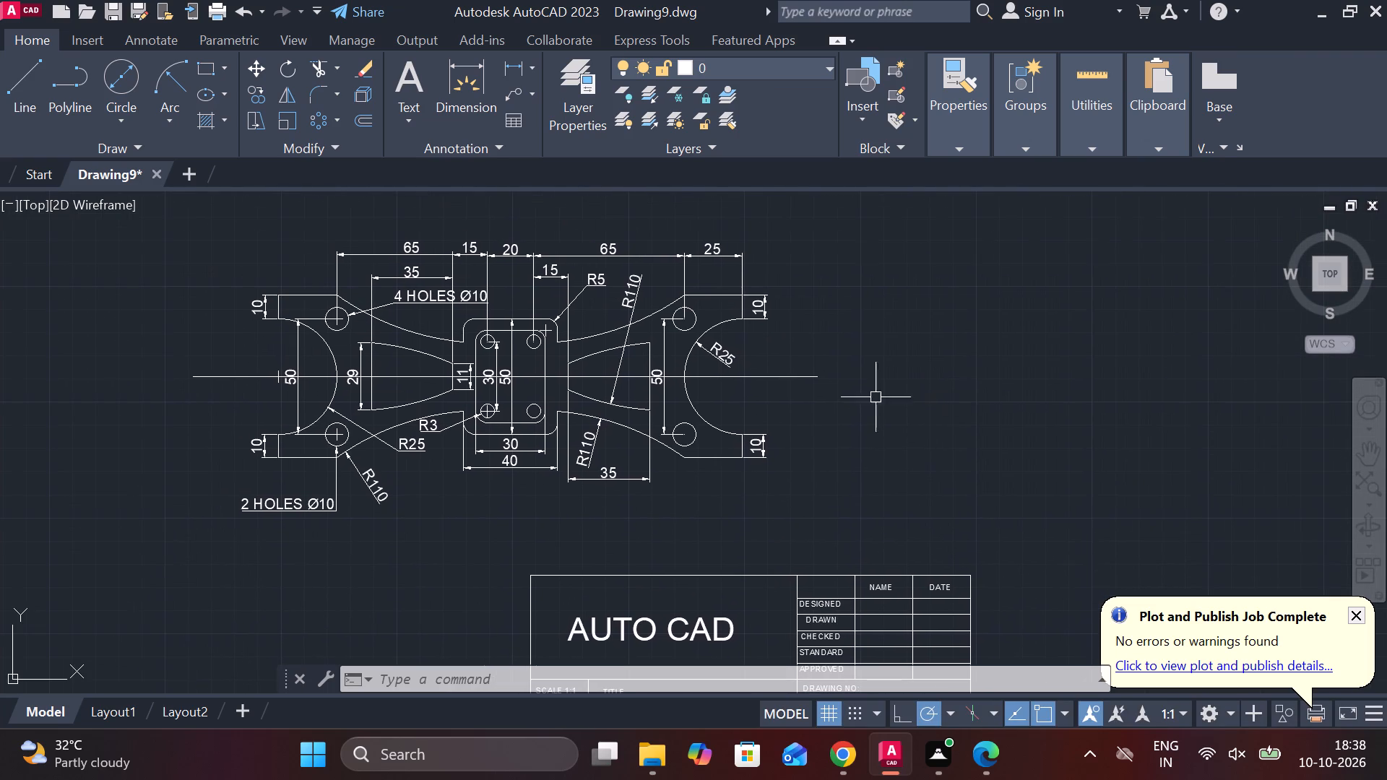
scroll(523, 389, "up", 1)
middle_click_drag(559, 398, 667, 454)
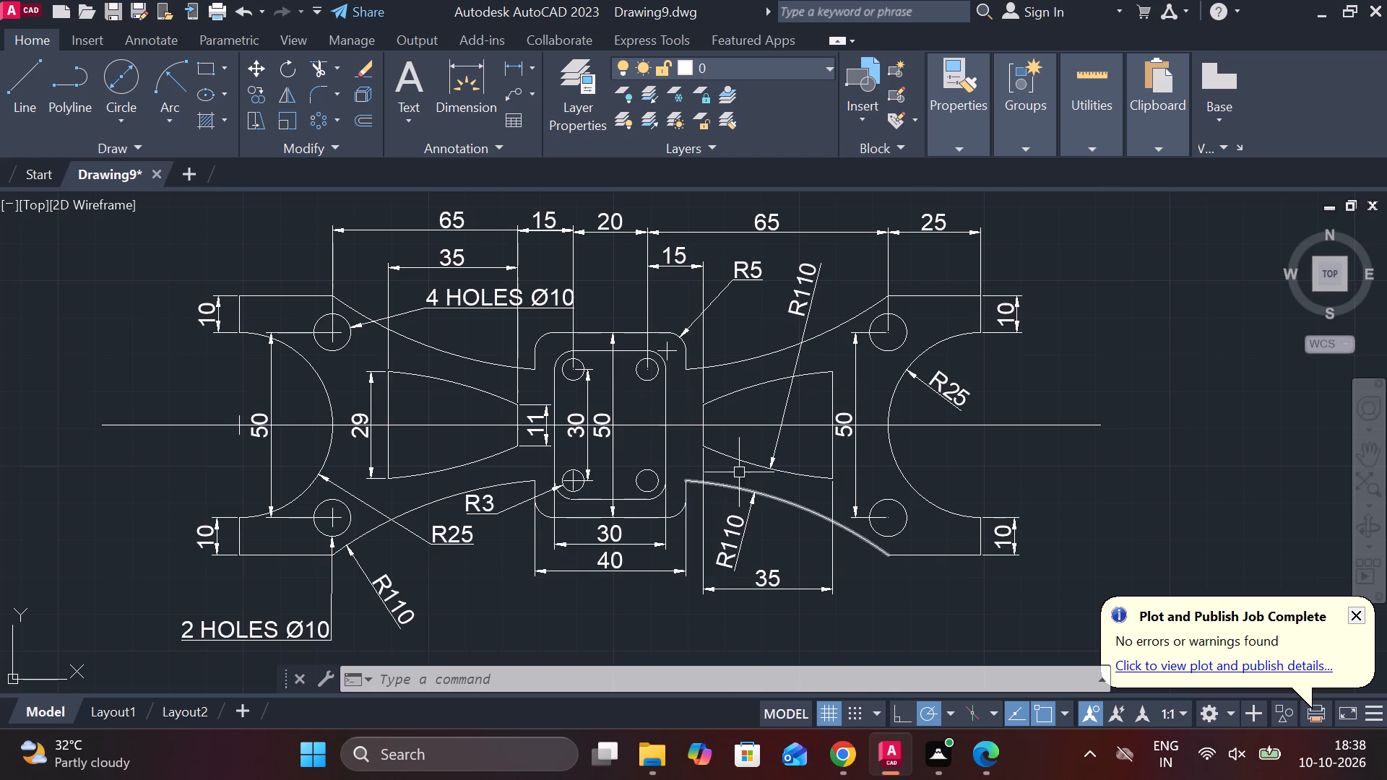
scroll(762, 463, "down", 1)
middle_click_drag(876, 556, 740, 382)
scroll(723, 592, "up", 2)
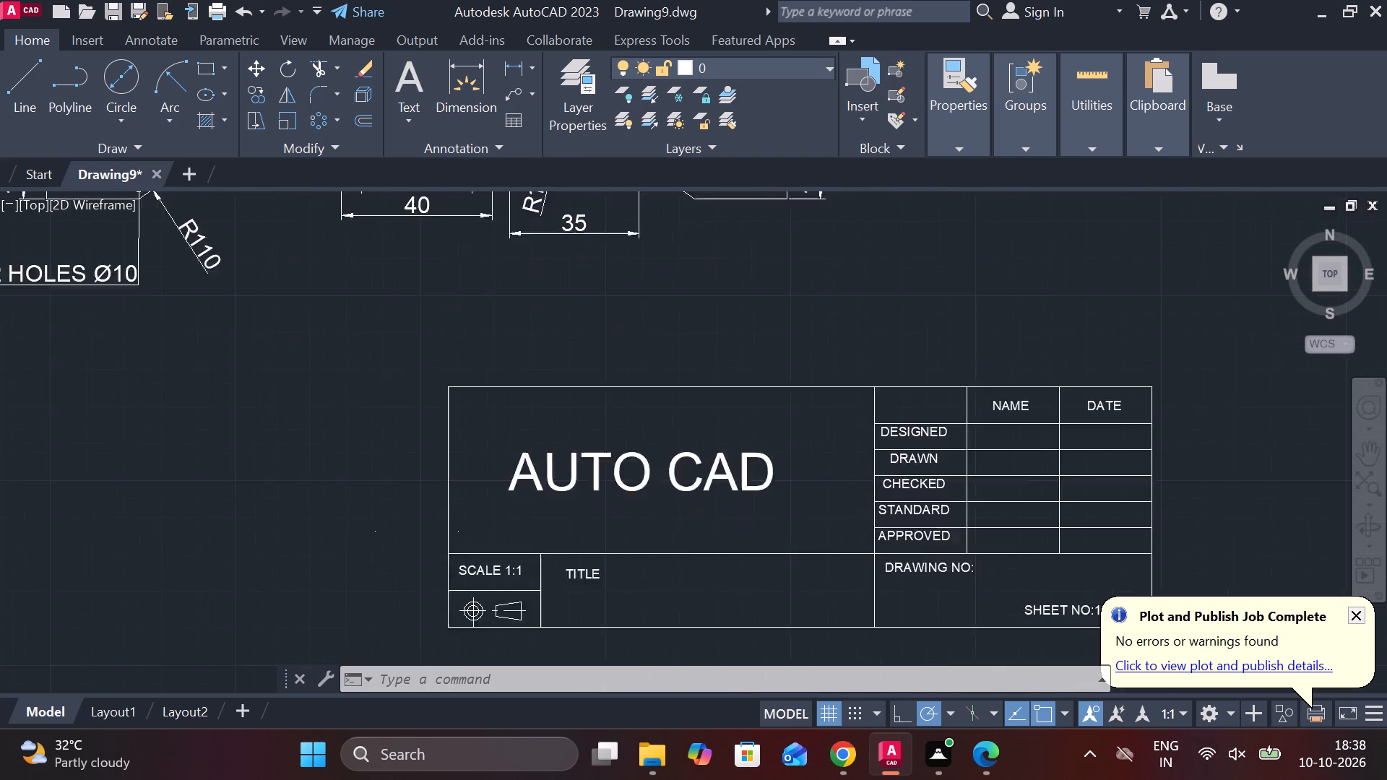
middle_click_drag(723, 587, 769, 511)
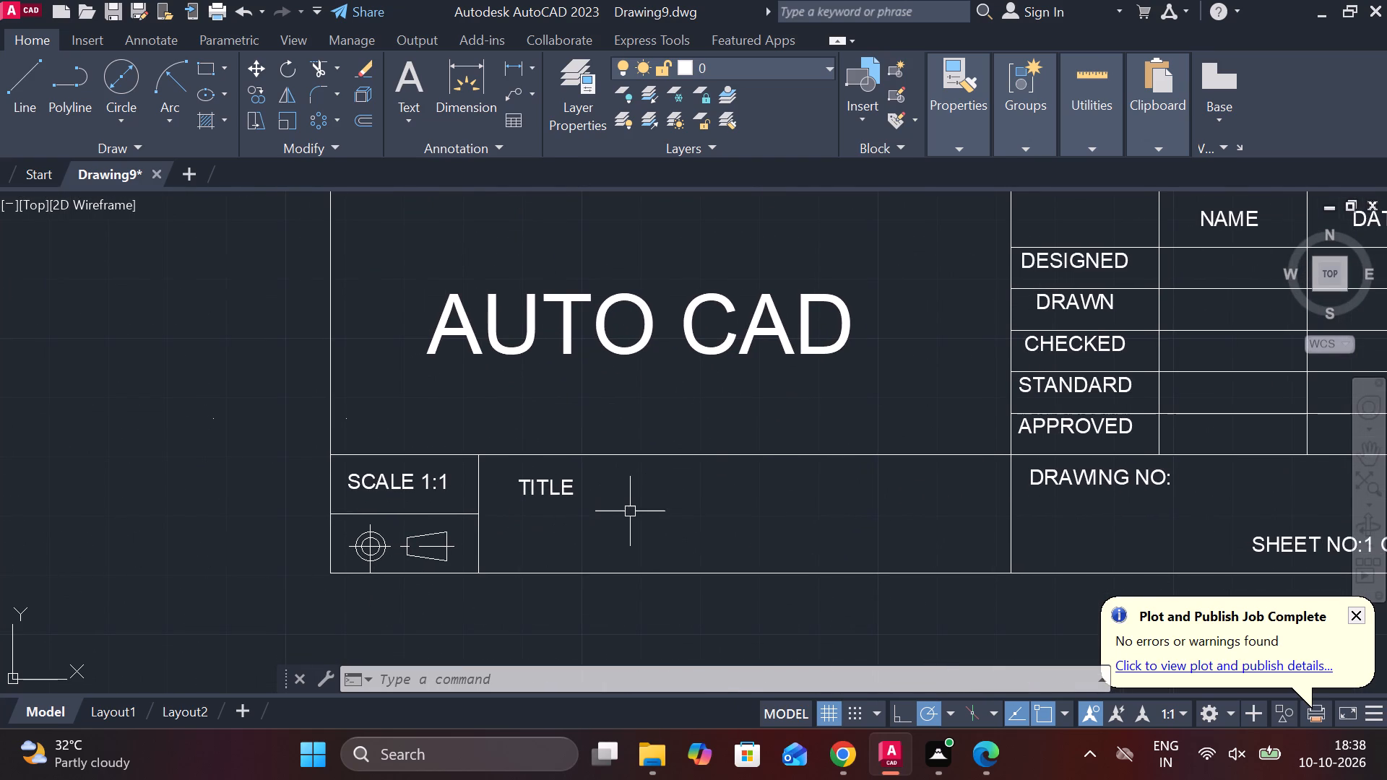
middle_click_drag(620, 511, 434, 526)
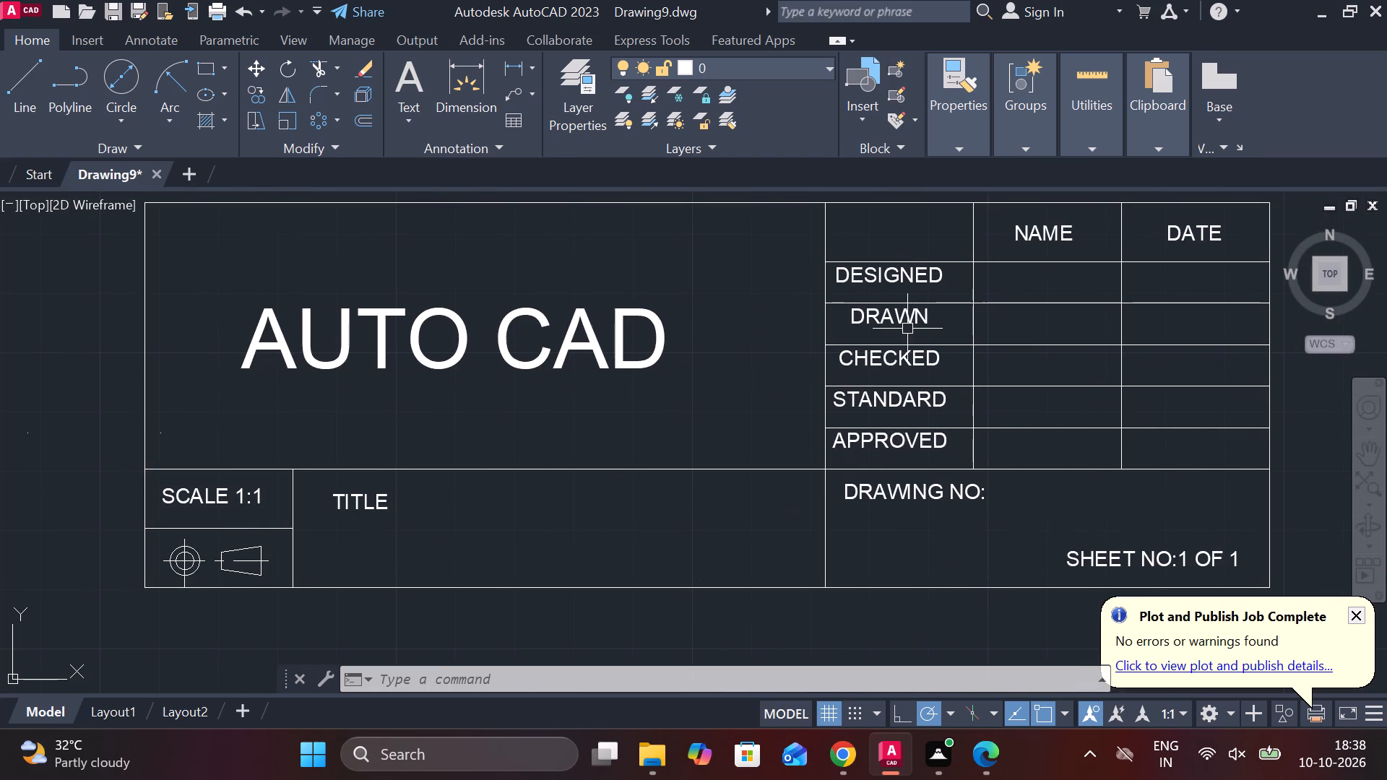
middle_click_drag(927, 330, 959, 314)
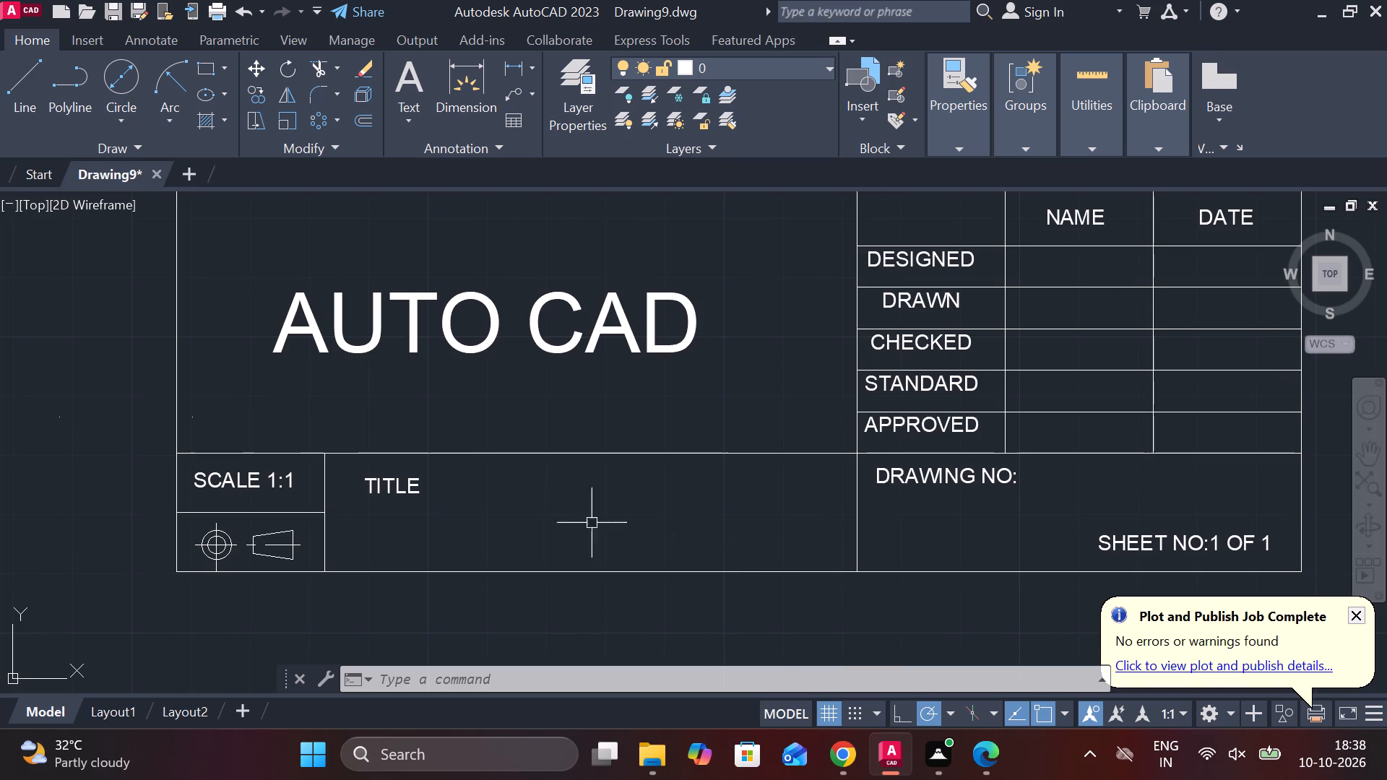
Move the projection symbol's circles, cone and centre lines slightly up and to the right within its cell.
middle_click_drag(538, 516, 813, 541)
scroll(457, 573, "up", 2)
middle_click_drag(457, 573, 451, 521)
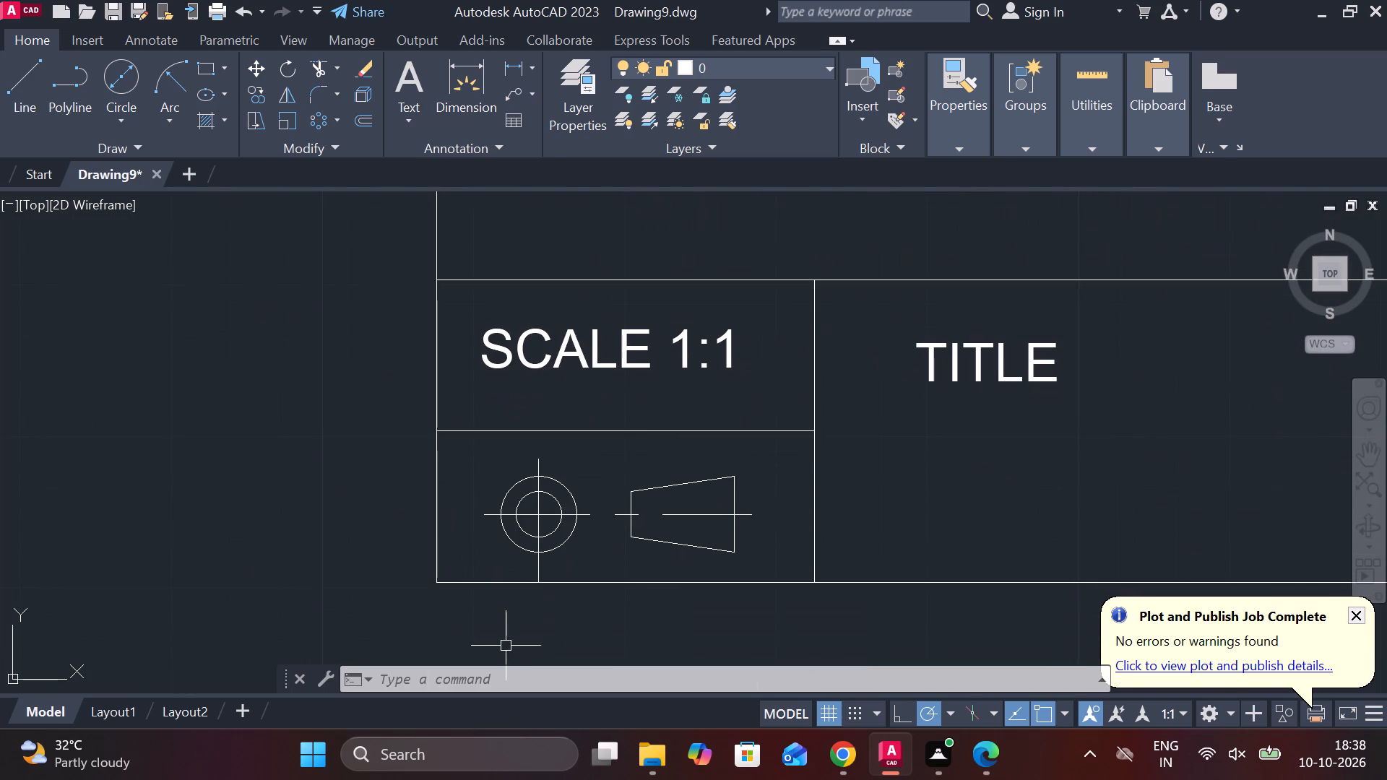
scroll(637, 561, "up", 2)
scroll(543, 561, "down", 1)
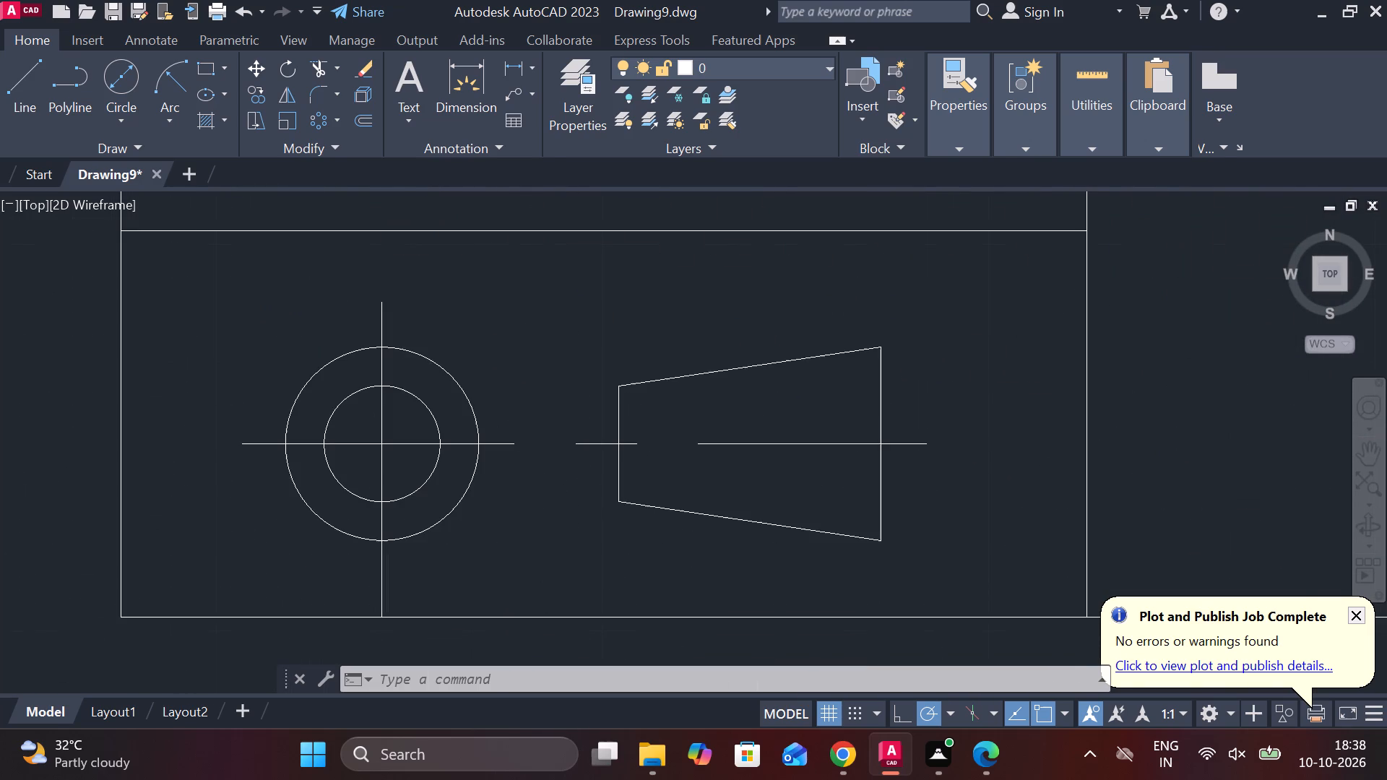
left_click_drag(340, 397, 350, 397)
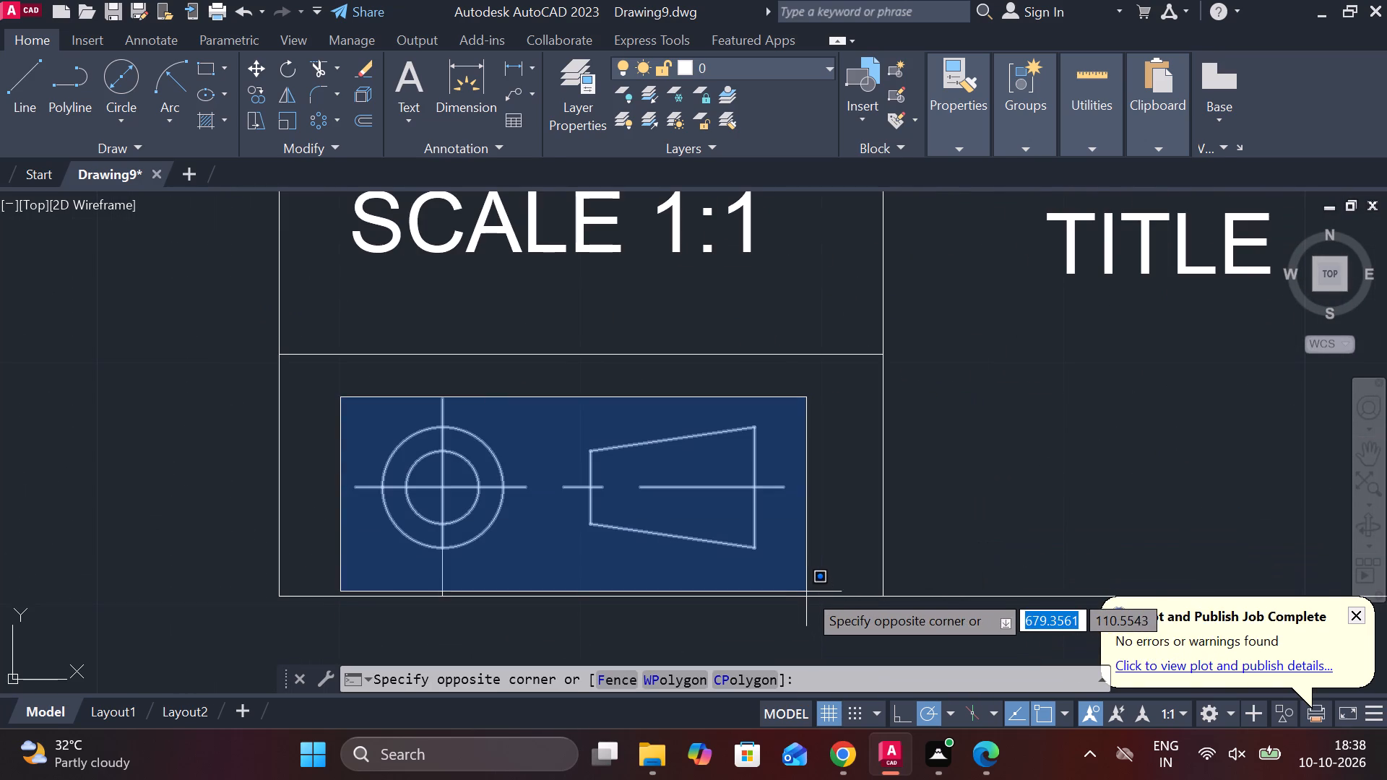
left_click(804, 584)
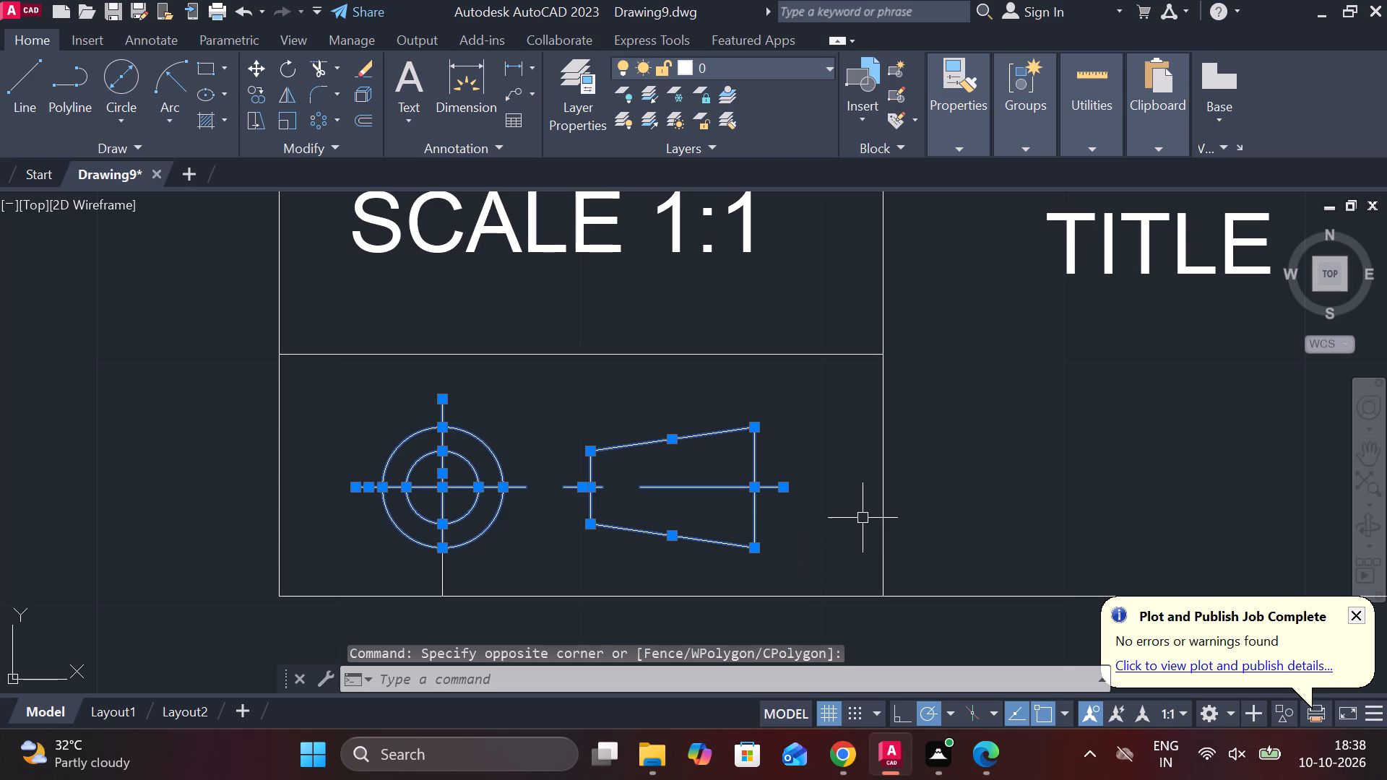
key("m")
key("Return")
left_click(792, 473)
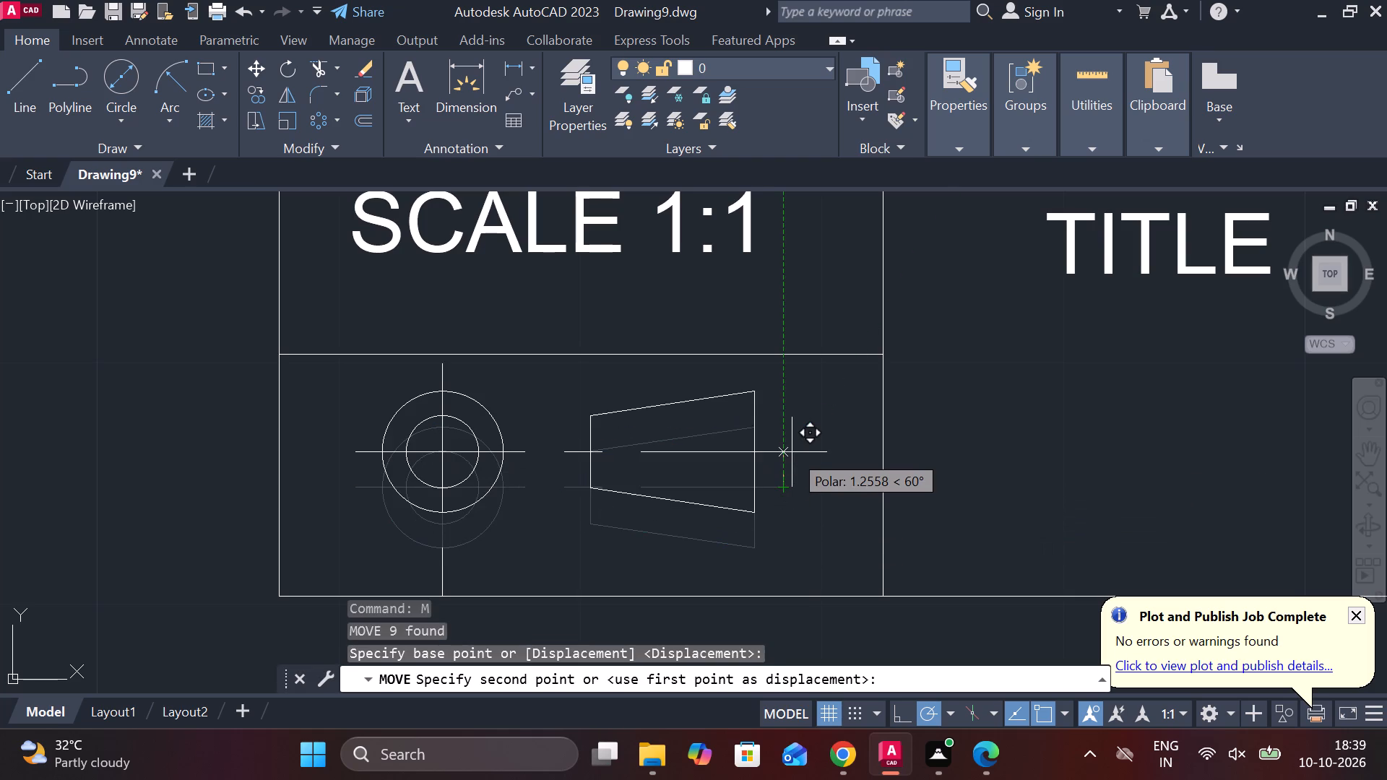
left_click(798, 456)
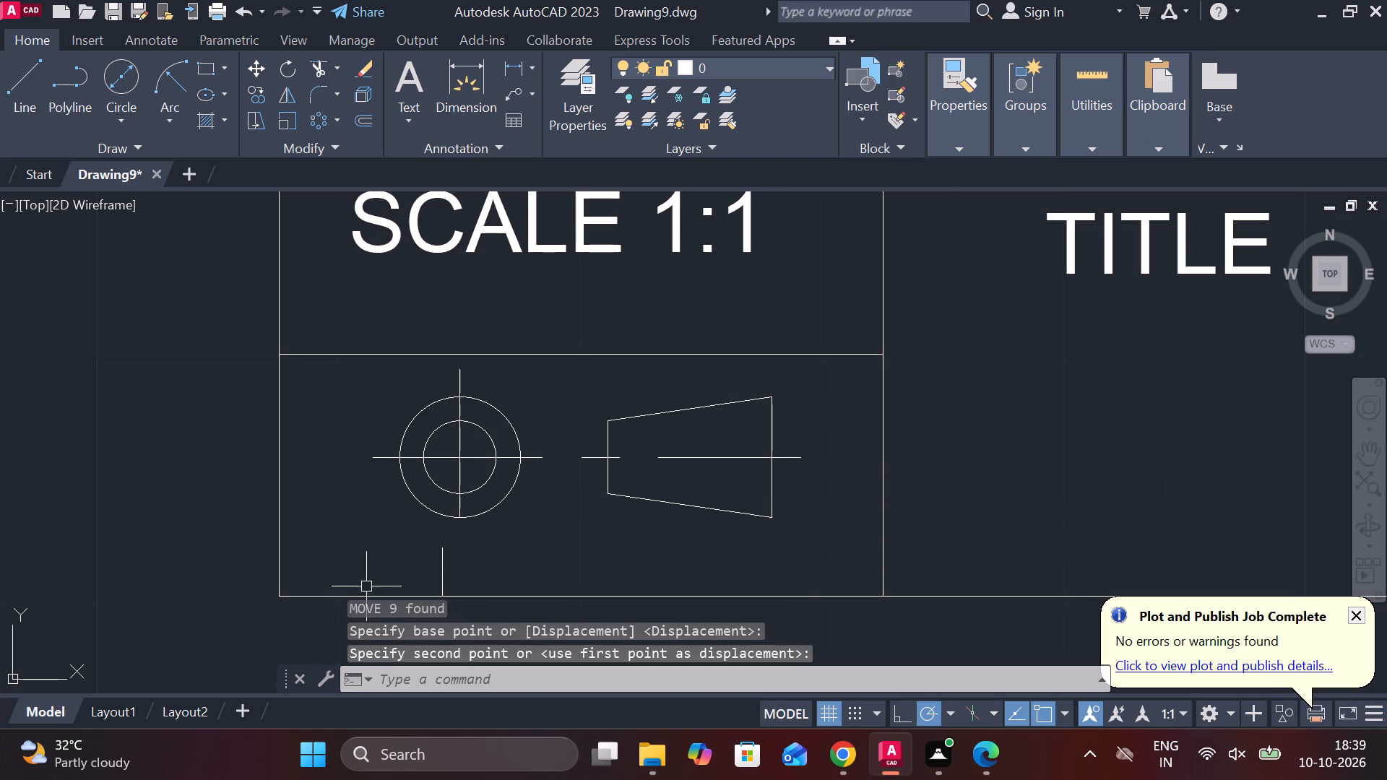
Erase the leftover vertical line segment between the projection symbol's circles and the cell's bottom border.
left_click_drag(447, 559, 479, 568)
type("EV")
key("BackSpace")
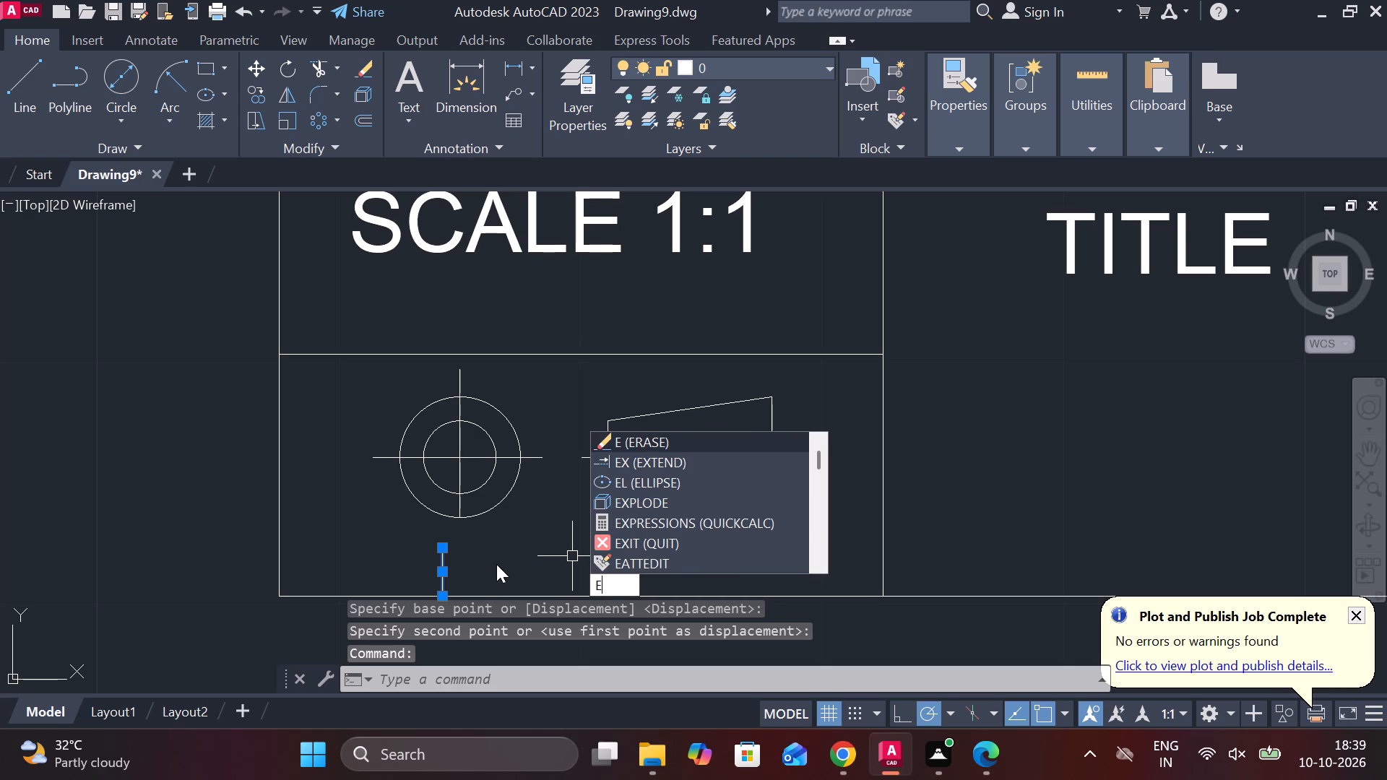
left_click(646, 443)
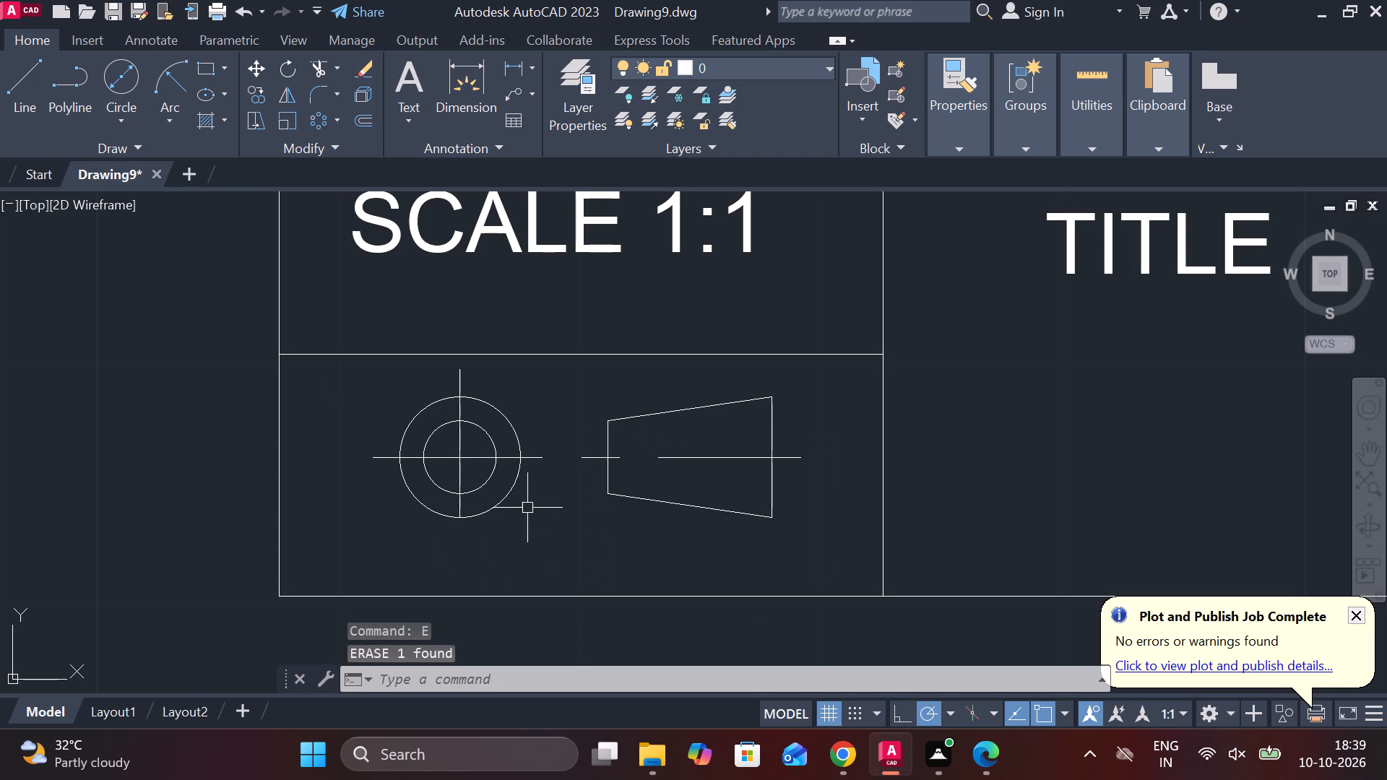
Stretch the lower end of the circles' vertical centre line to slightly below the outer circle.
left_click(454, 474)
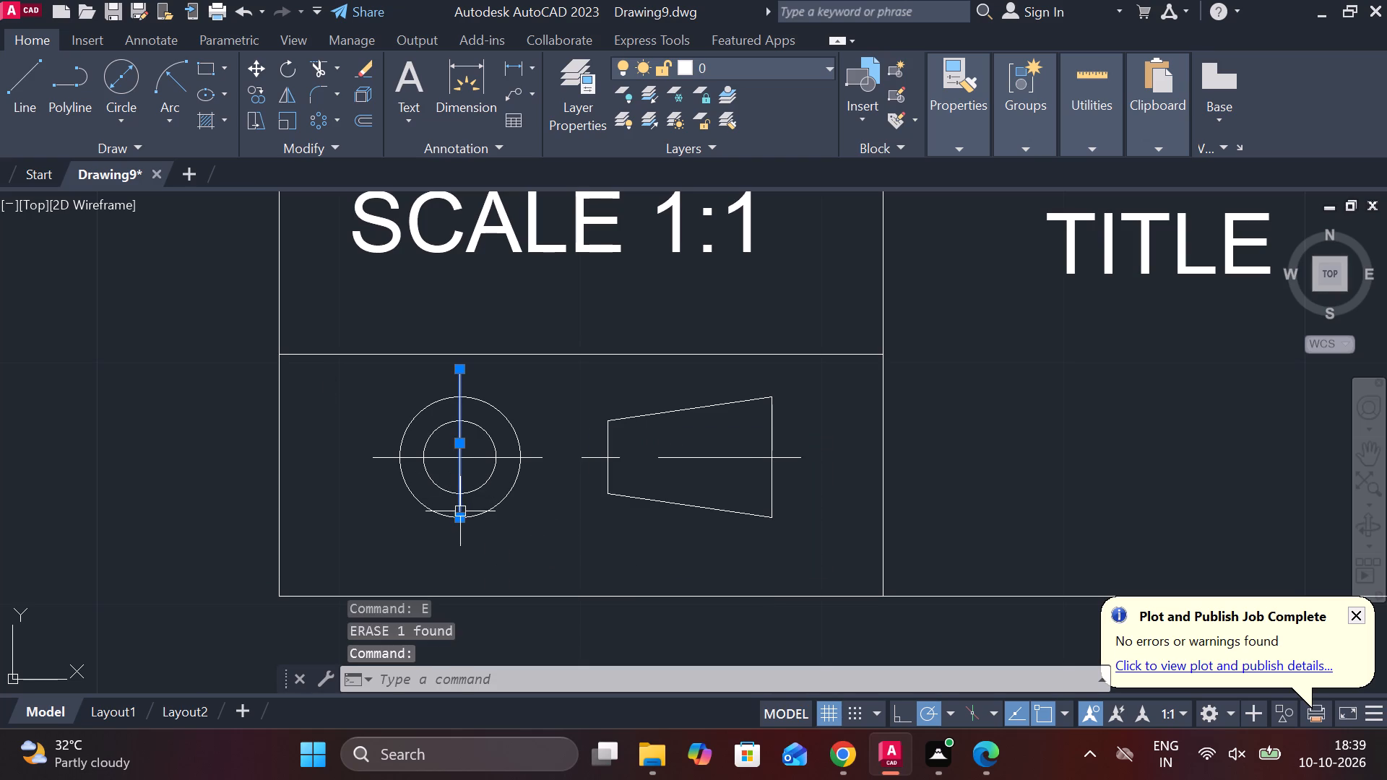
left_click(461, 519)
left_click(465, 551)
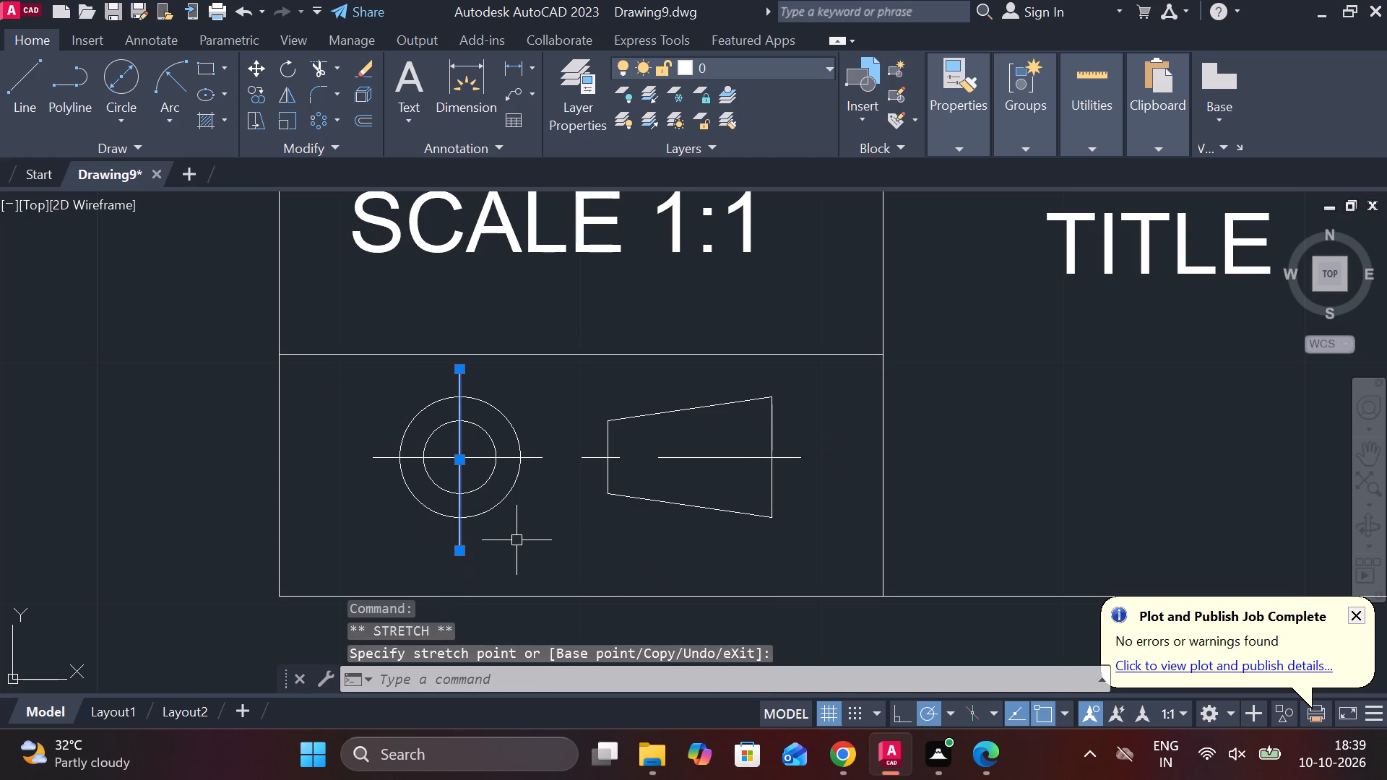
key("Escape")
Add centred multiline text "SYMMETRICAL MECHANICAL COMPONENT" in the title cell, below and beside the TITLE label.
scroll(583, 461, "down", 3)
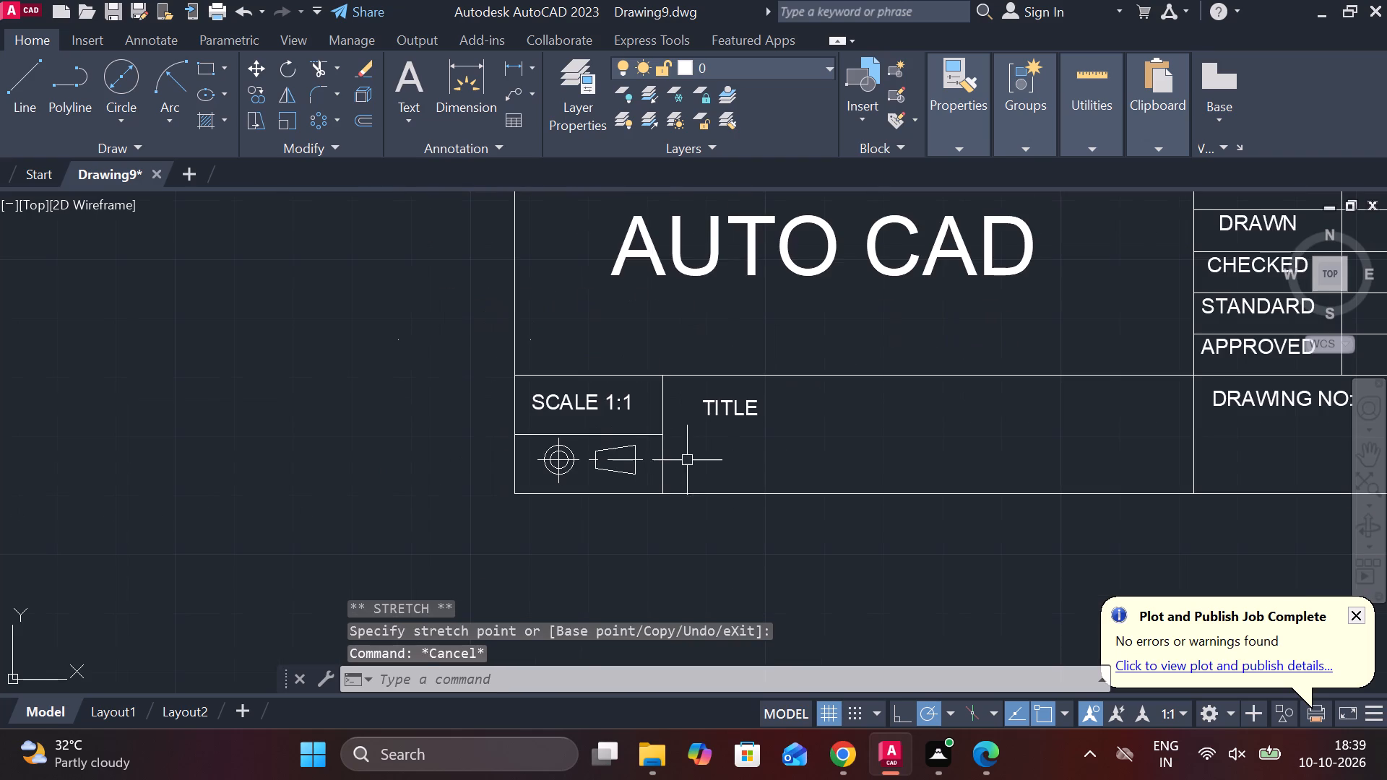
middle_click_drag(743, 450, 624, 526)
scroll(656, 490, "up", 1)
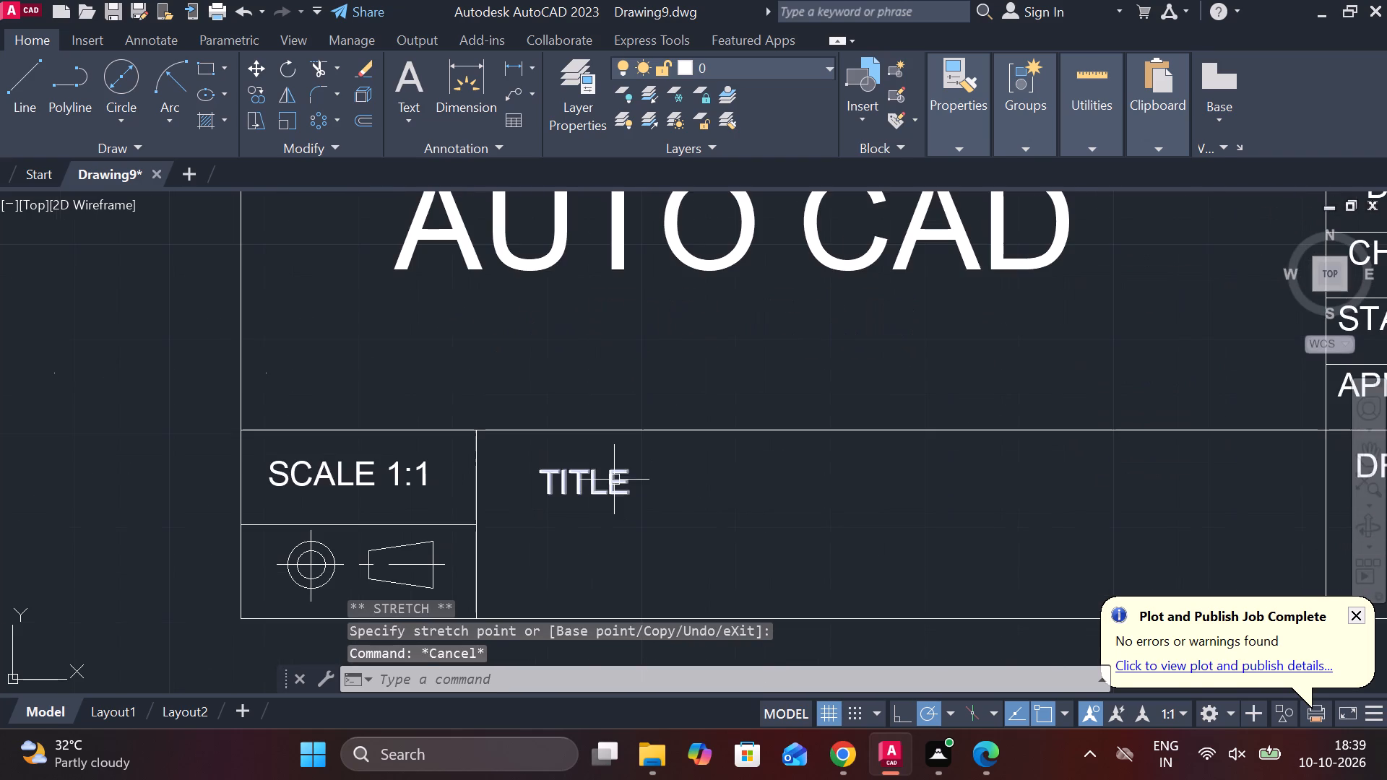
type("MT")
key("Return")
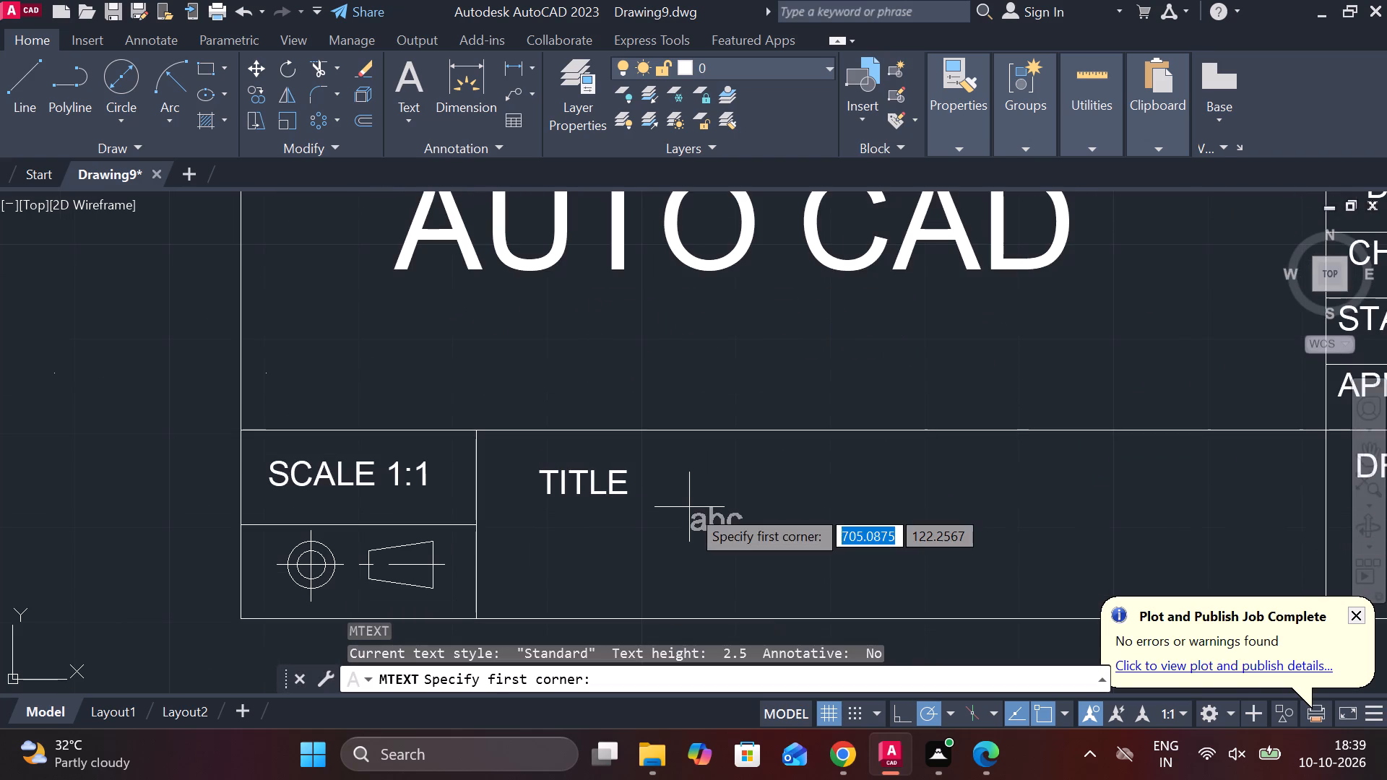
left_click(645, 519)
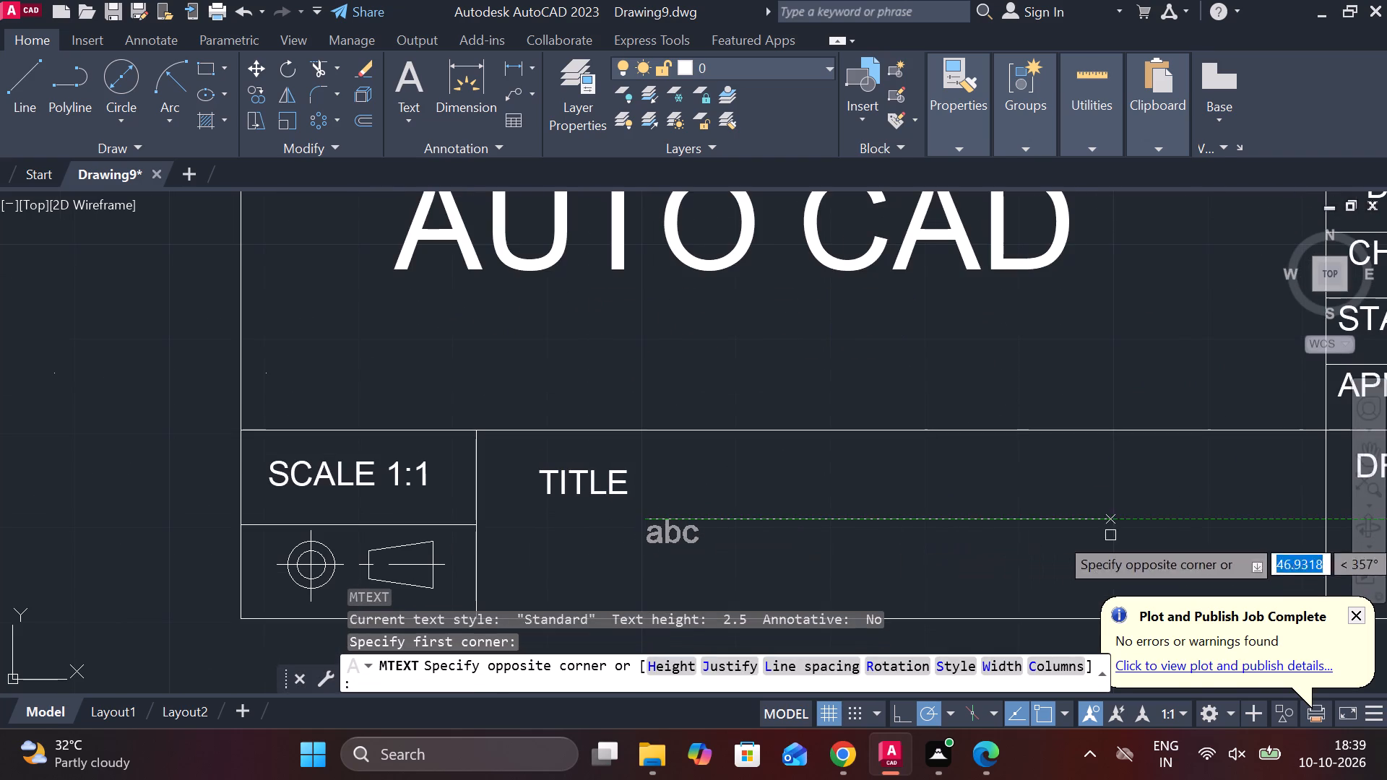
left_click(1175, 563)
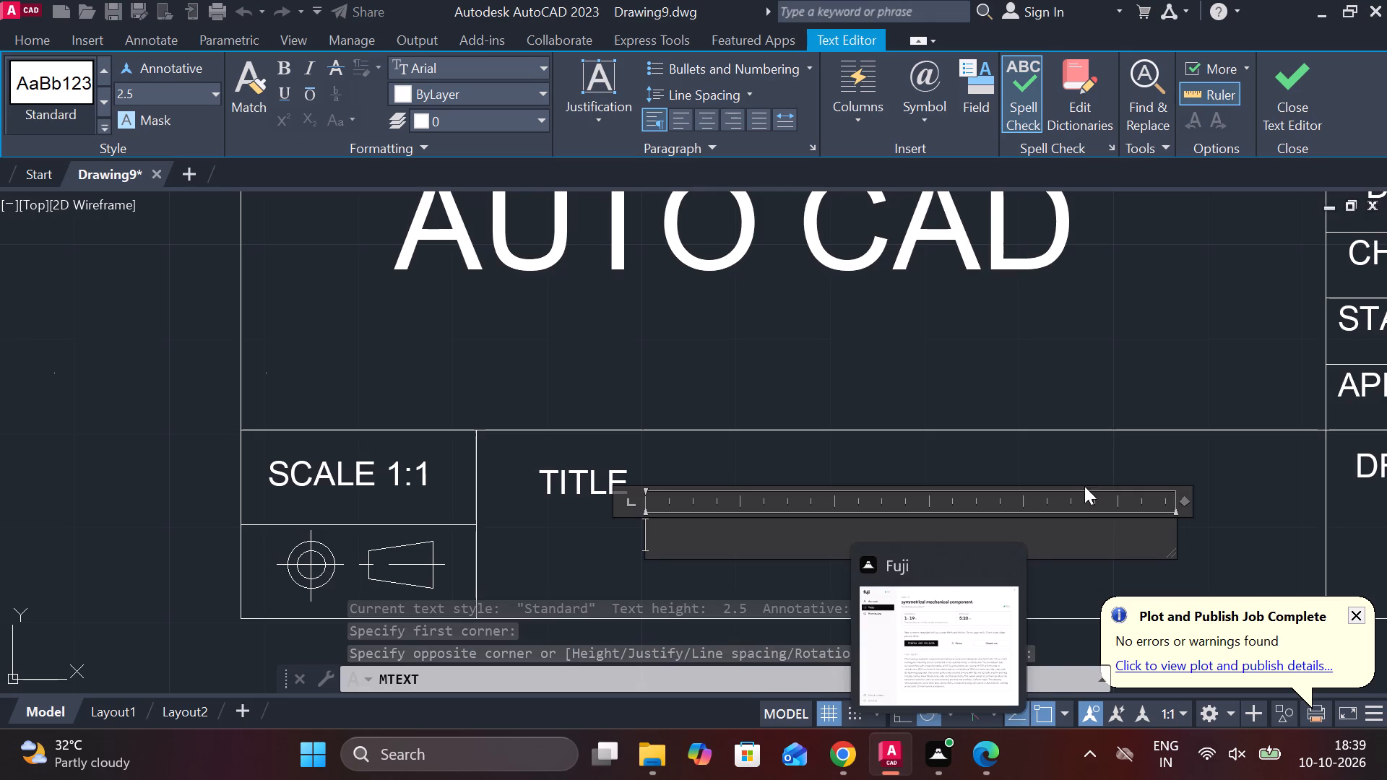
key("s")
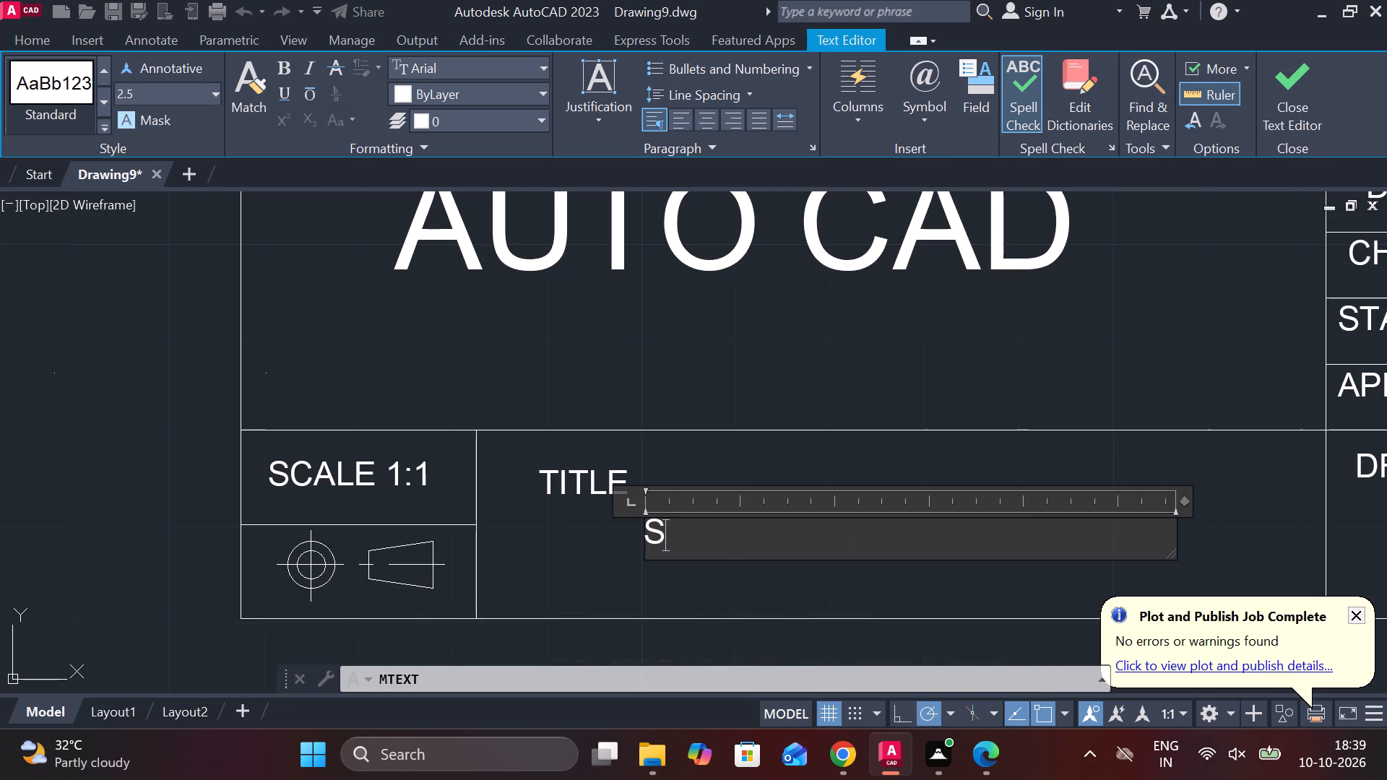
type("YMMER")
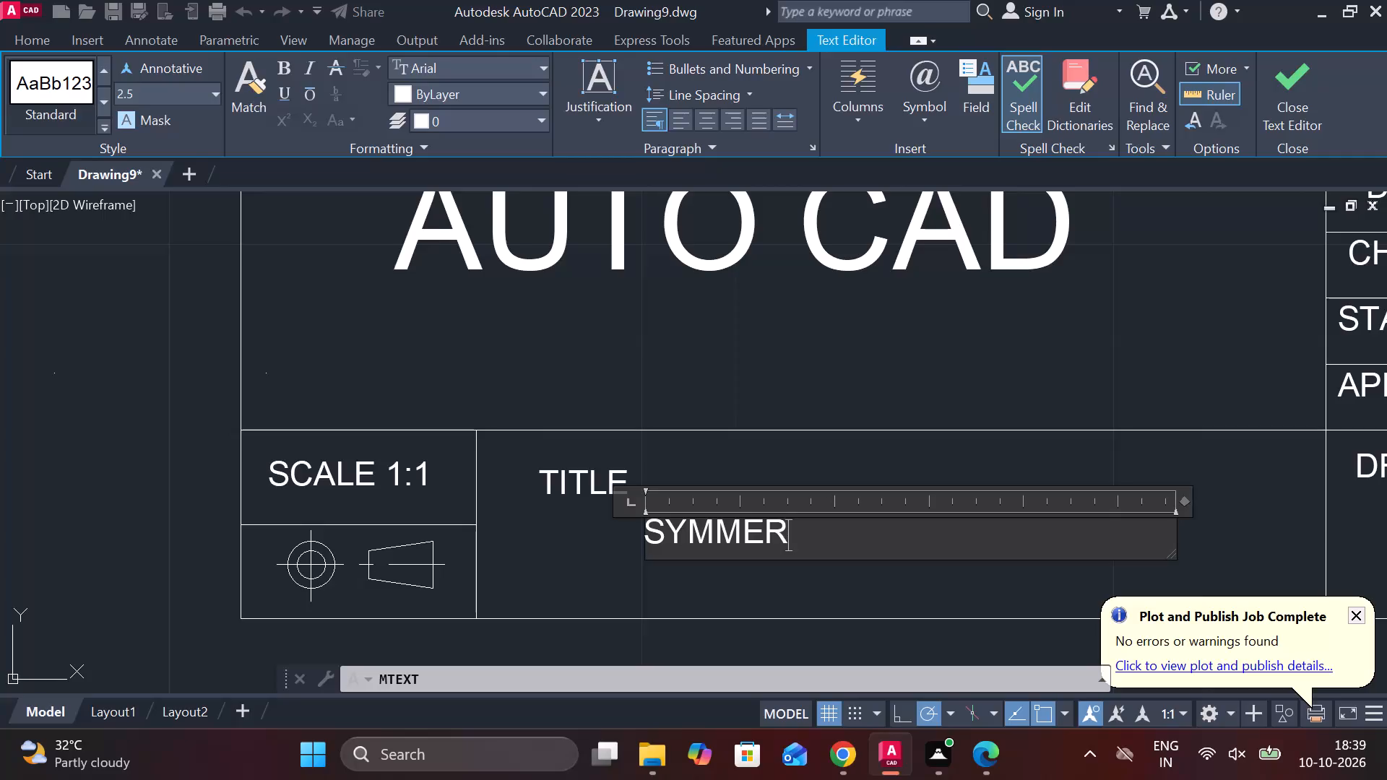
key("BackSpace")
type("TRICAL MECHANICAL")
key("space")
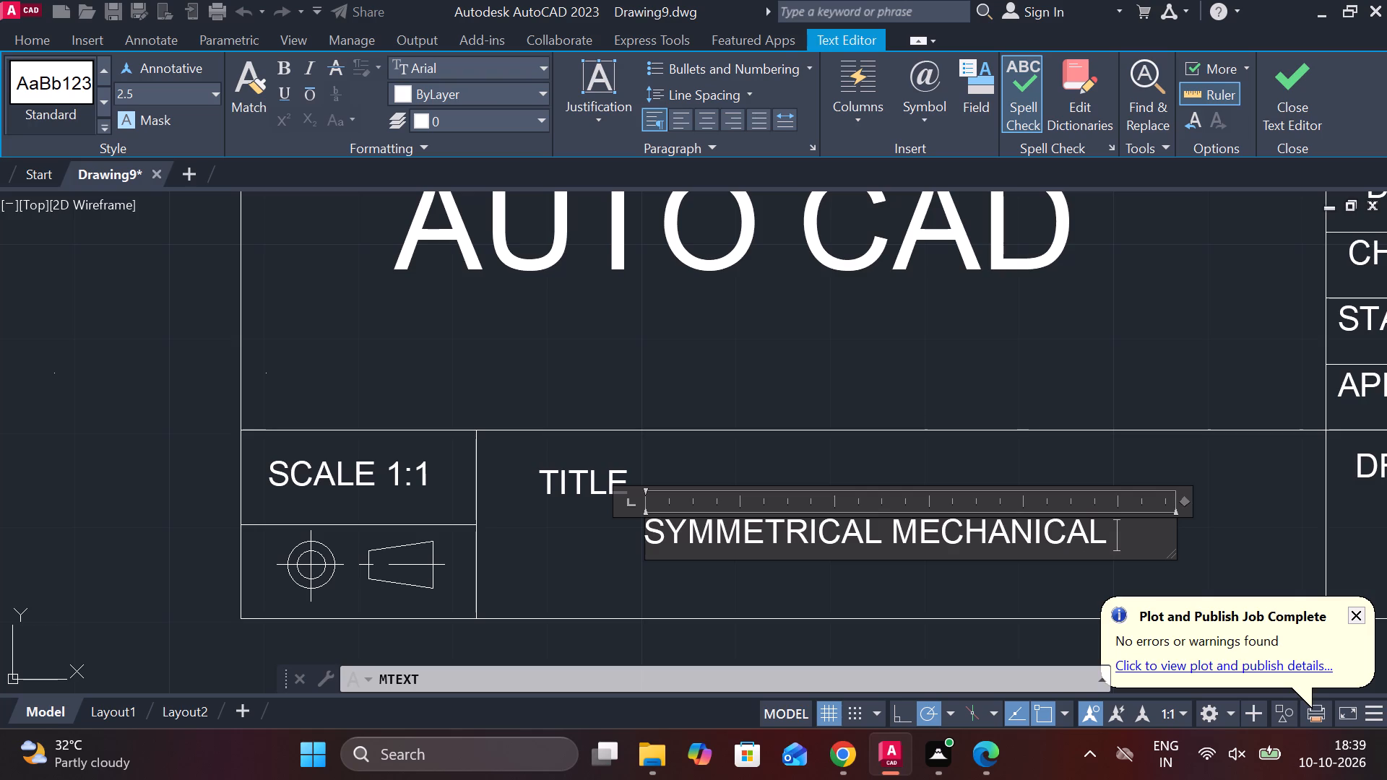
type("COMPONENT")
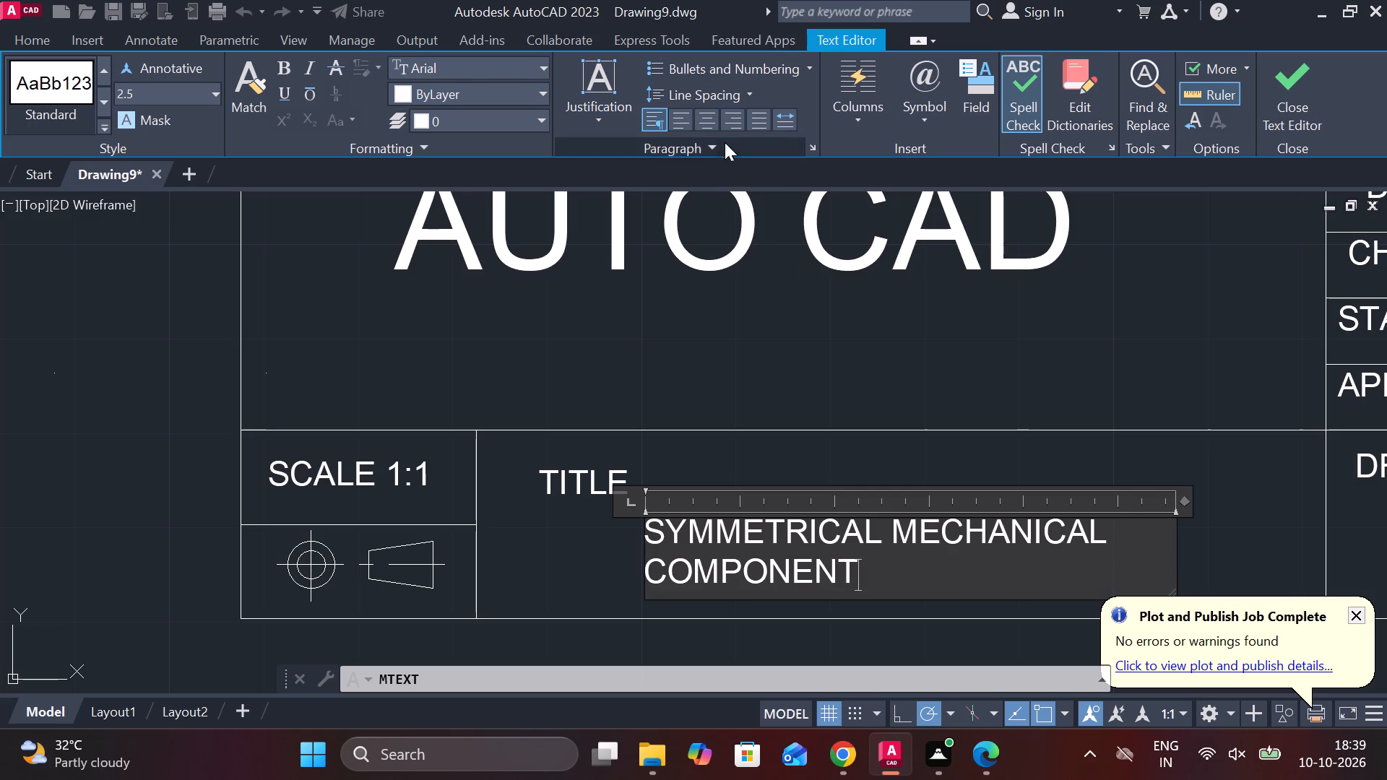
left_click(714, 126)
middle_click_drag(1010, 424, 915, 436)
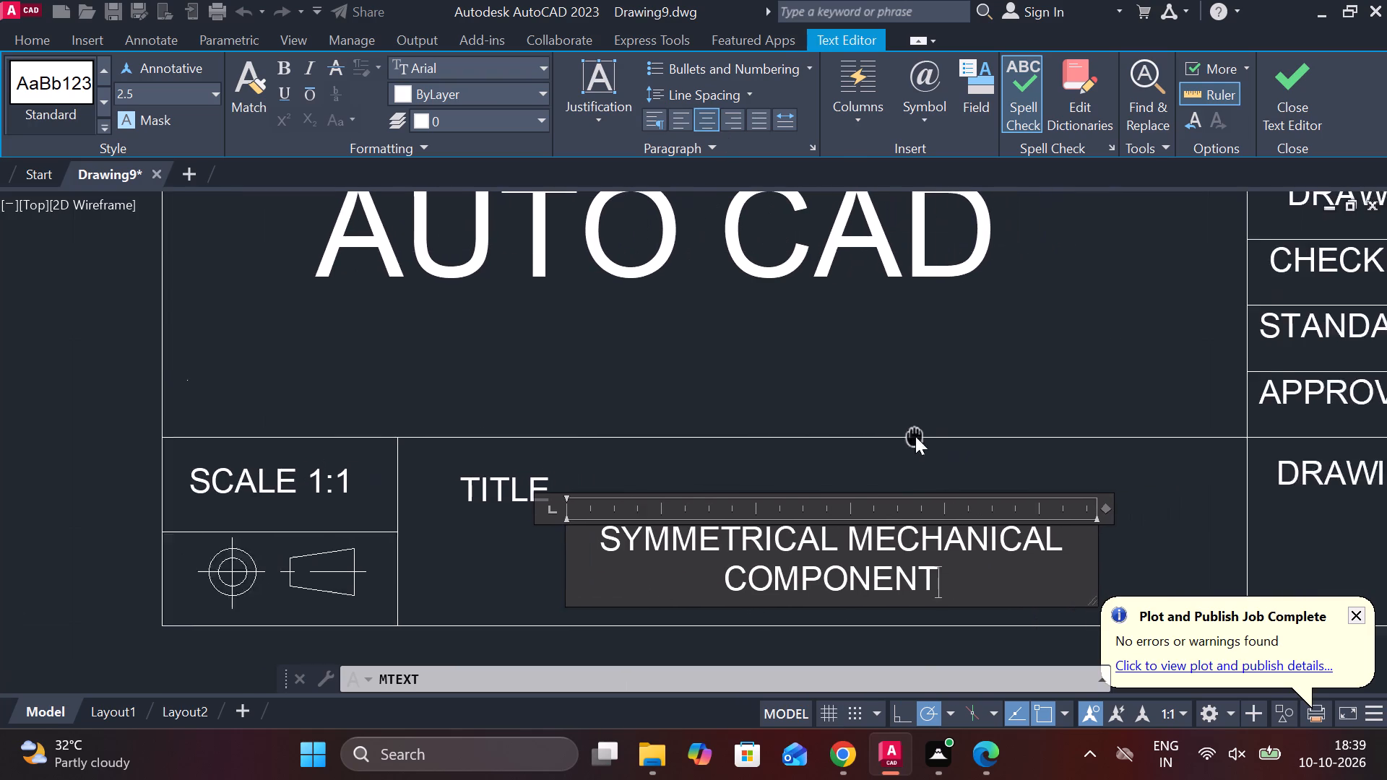
middle_click_drag(915, 436, 915, 436)
left_click(1283, 116)
Move the whole title block about 71 units up and to the right, below the part's right half.
scroll(971, 443, "down", 2)
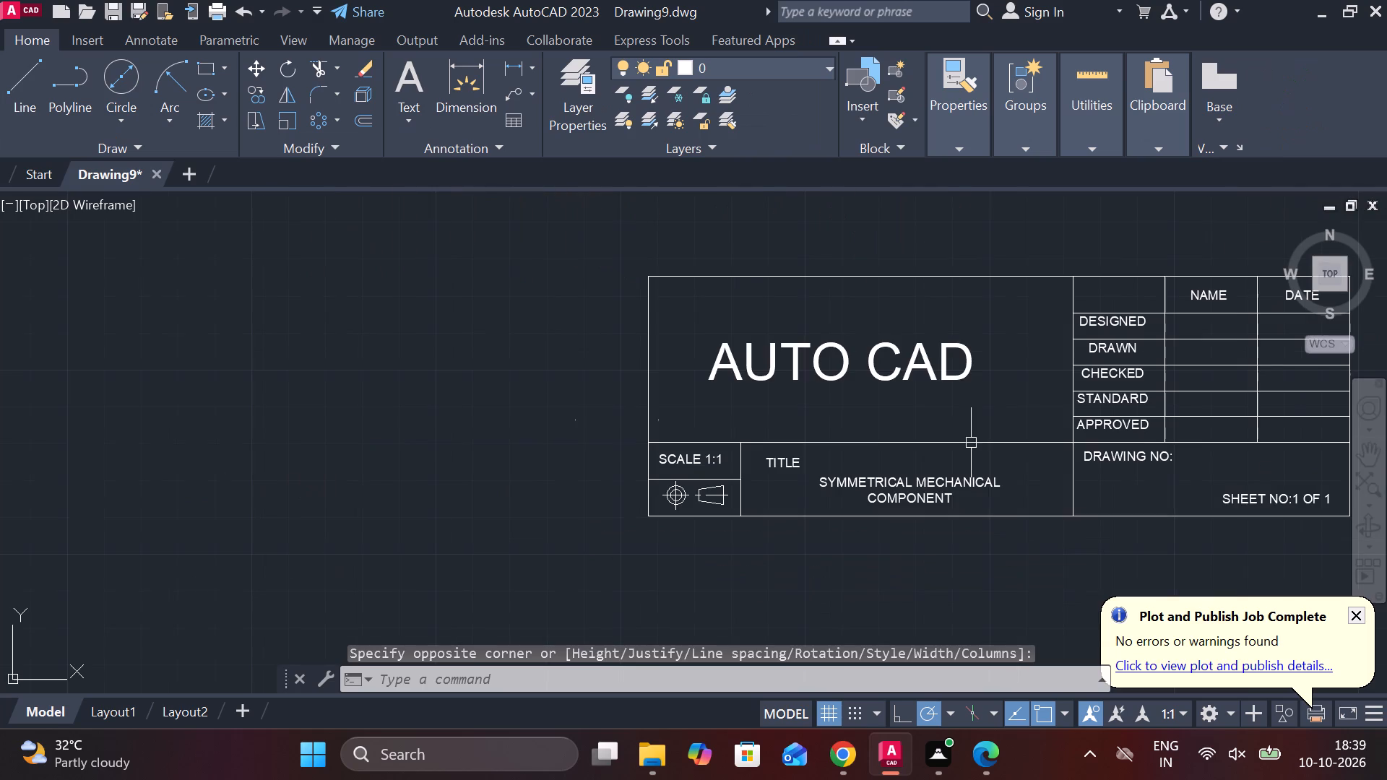
scroll(650, 407, "down", 2)
scroll(675, 331, "up", 2)
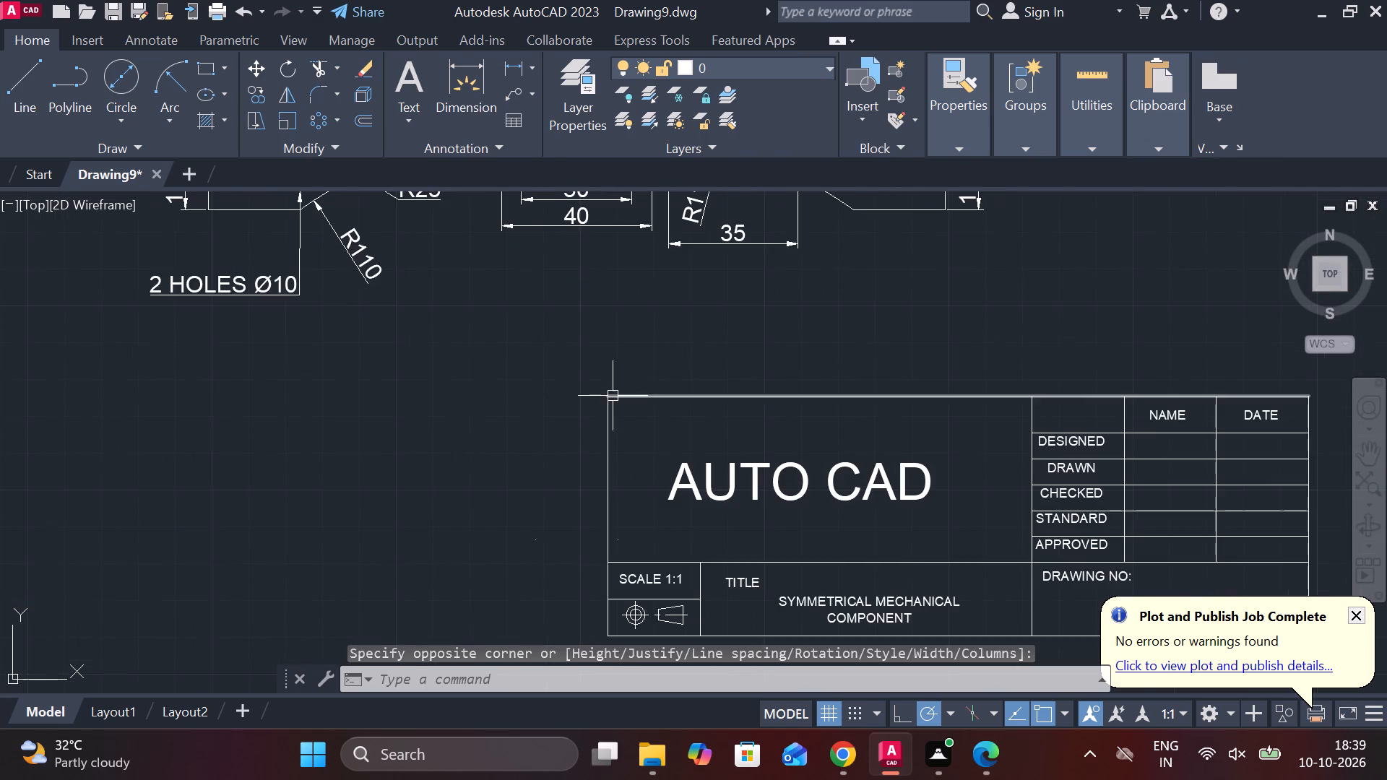
scroll(613, 396, "down", 1)
middle_click_drag(610, 396, 541, 372)
left_click_drag(478, 306, 634, 358)
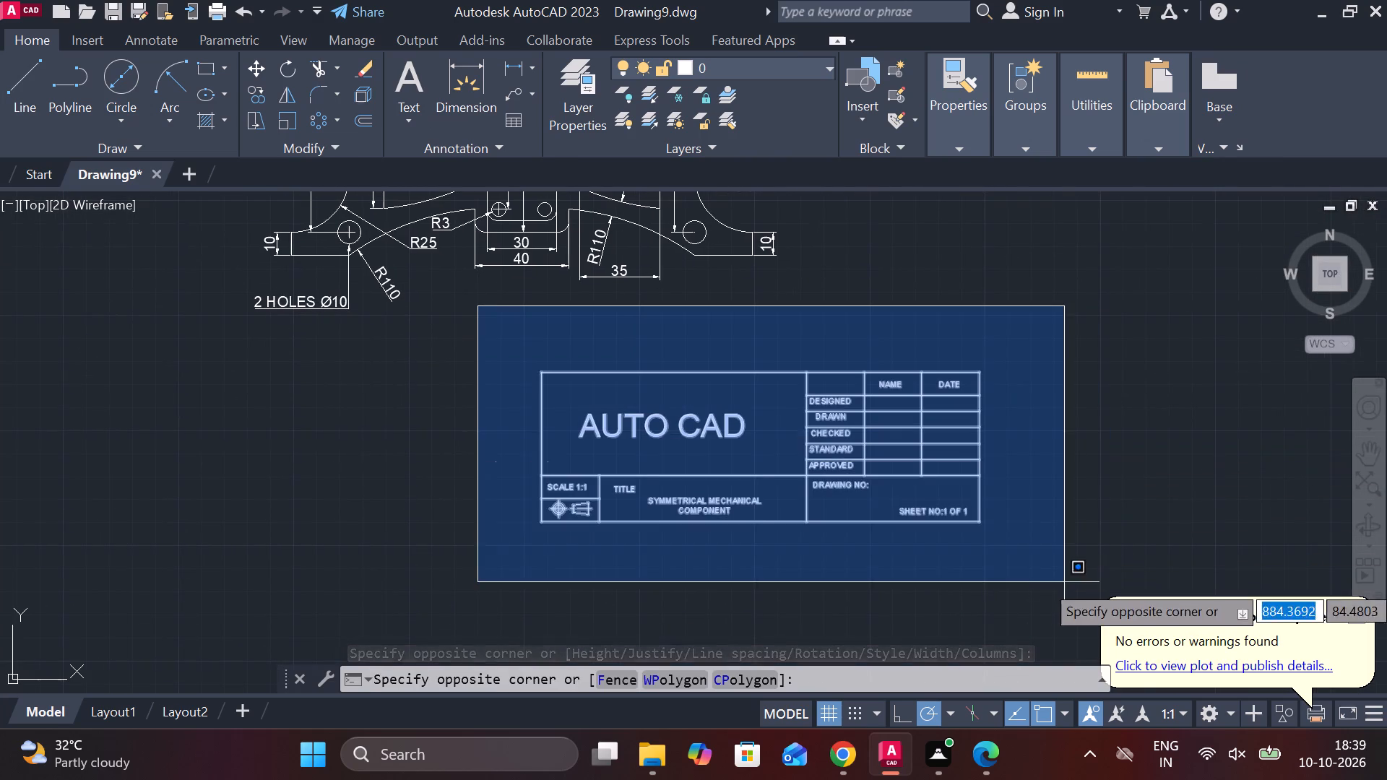
left_click(1064, 582)
key("m")
key("Return")
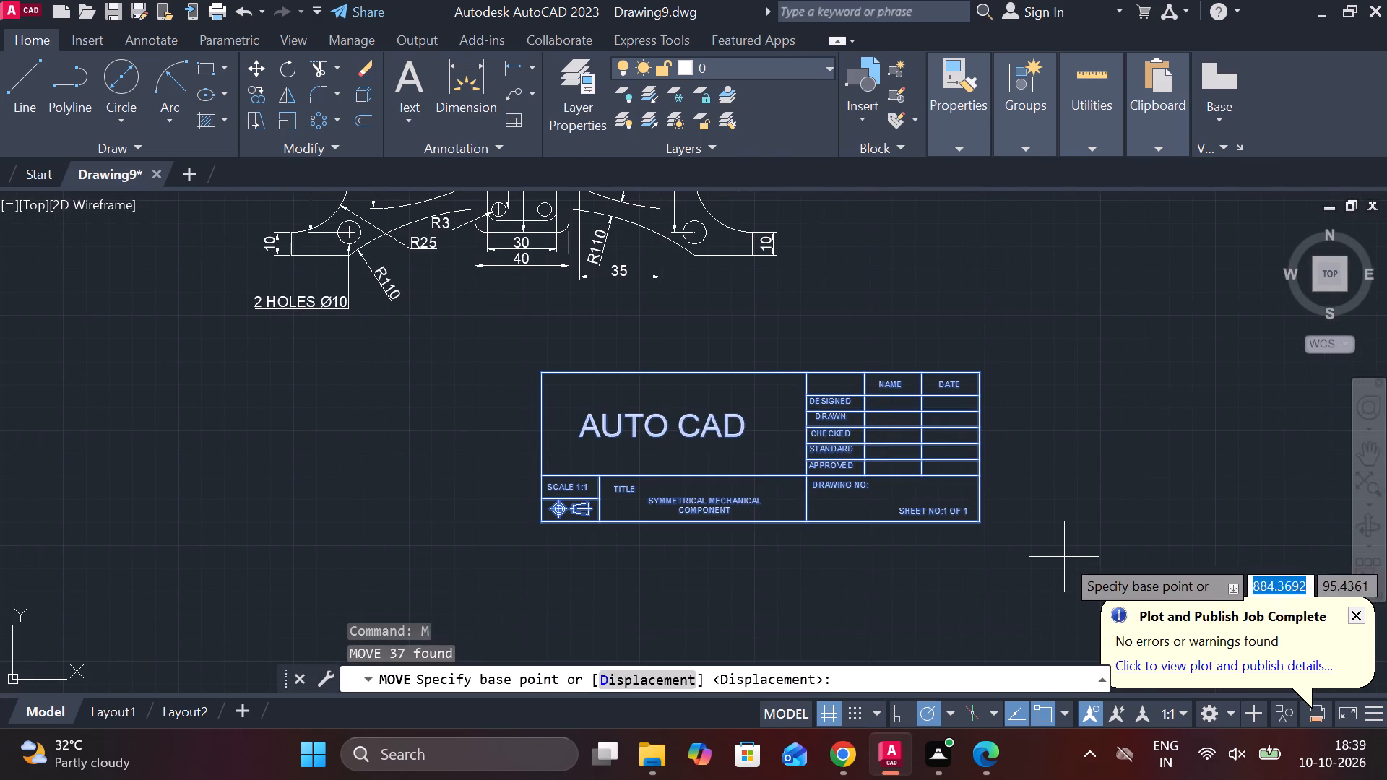
left_click(979, 527)
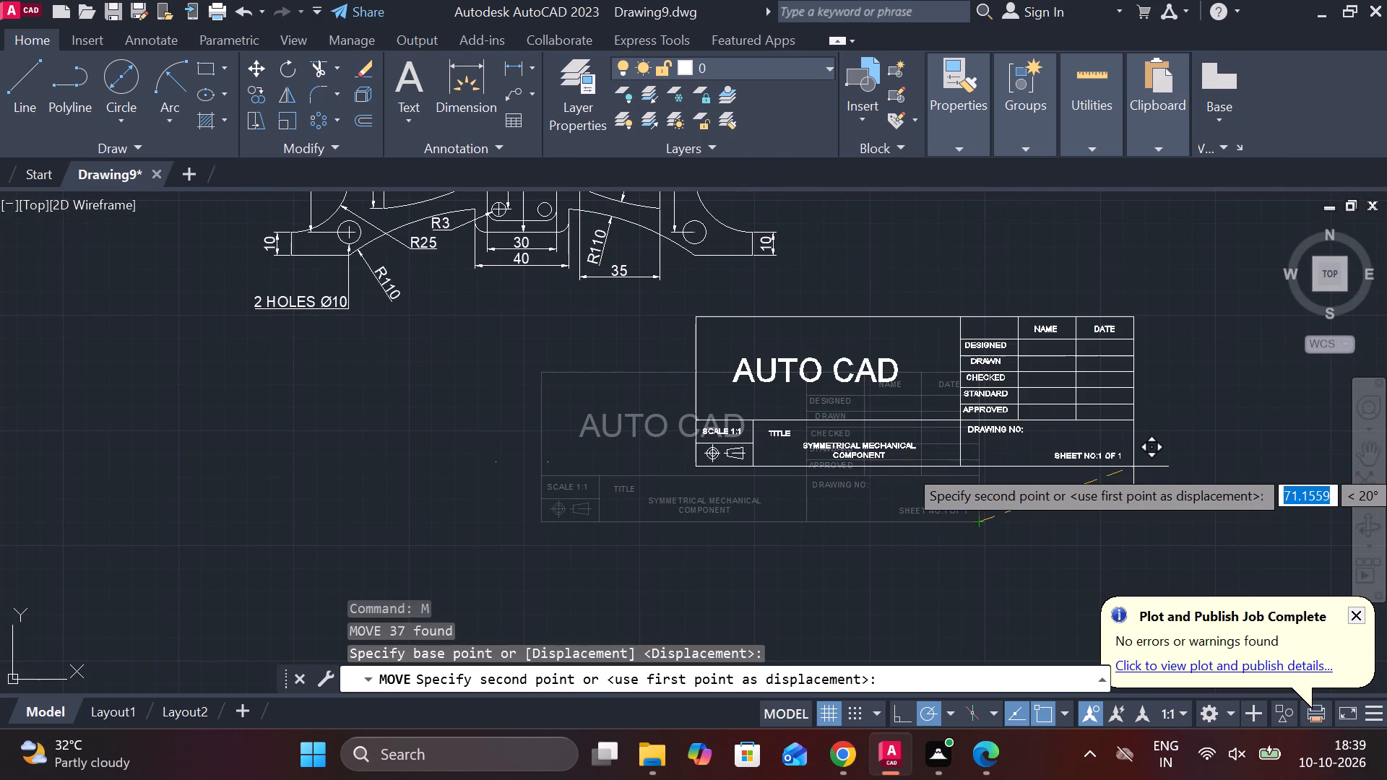
left_click(1133, 467)
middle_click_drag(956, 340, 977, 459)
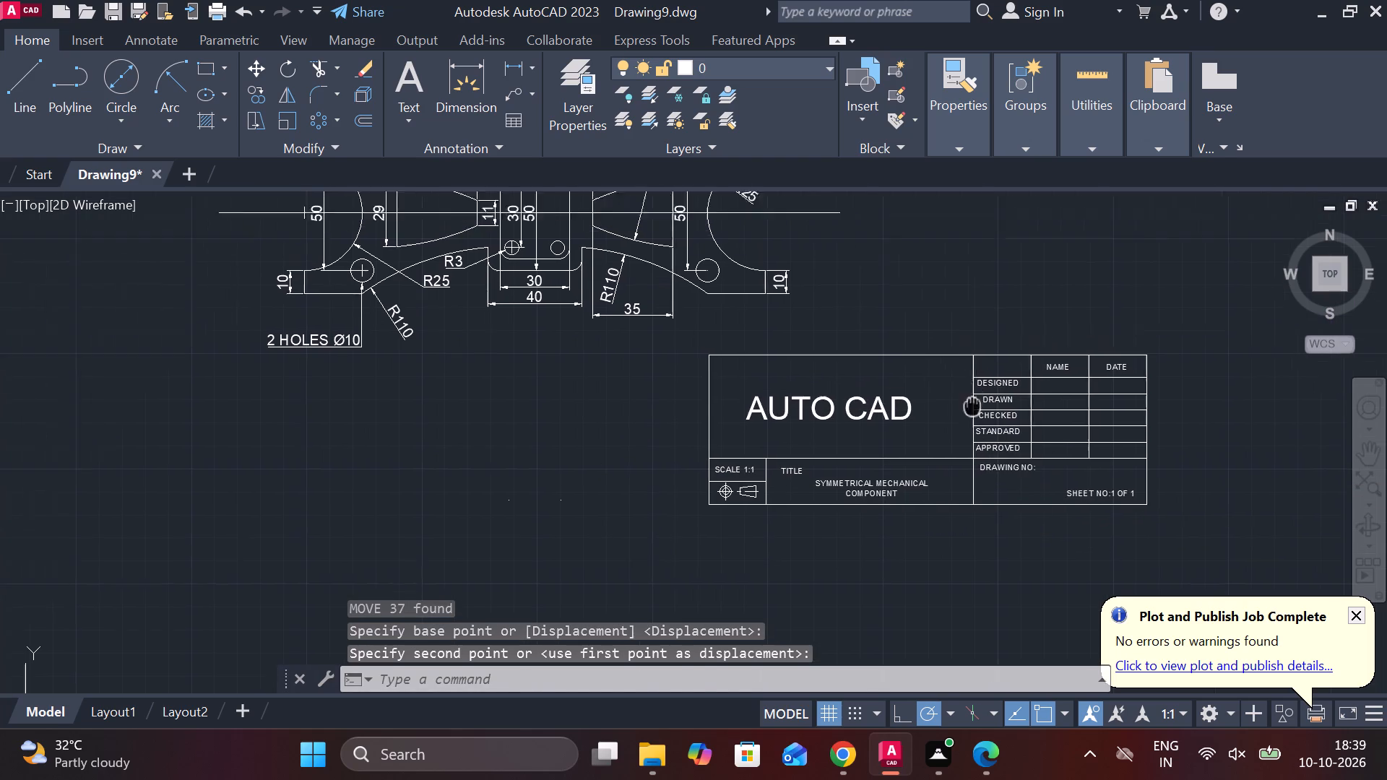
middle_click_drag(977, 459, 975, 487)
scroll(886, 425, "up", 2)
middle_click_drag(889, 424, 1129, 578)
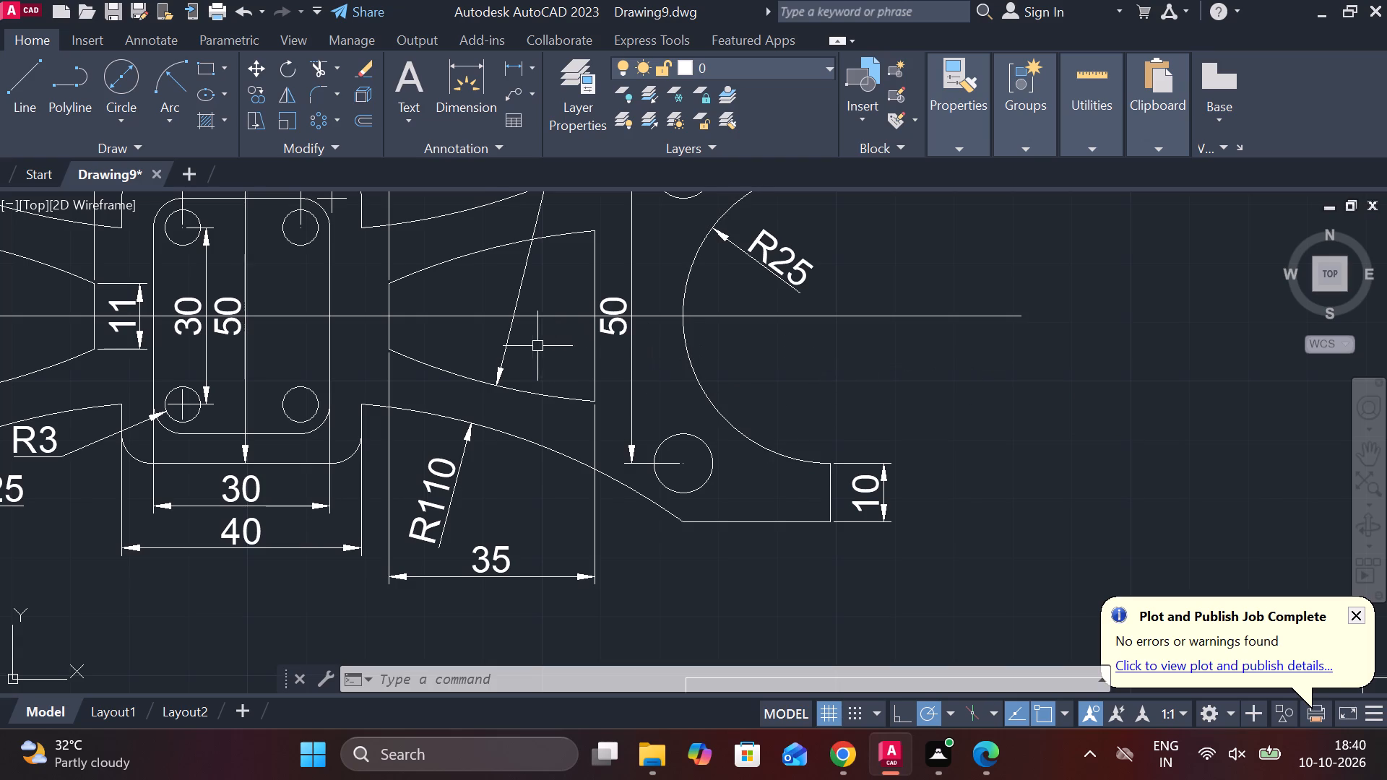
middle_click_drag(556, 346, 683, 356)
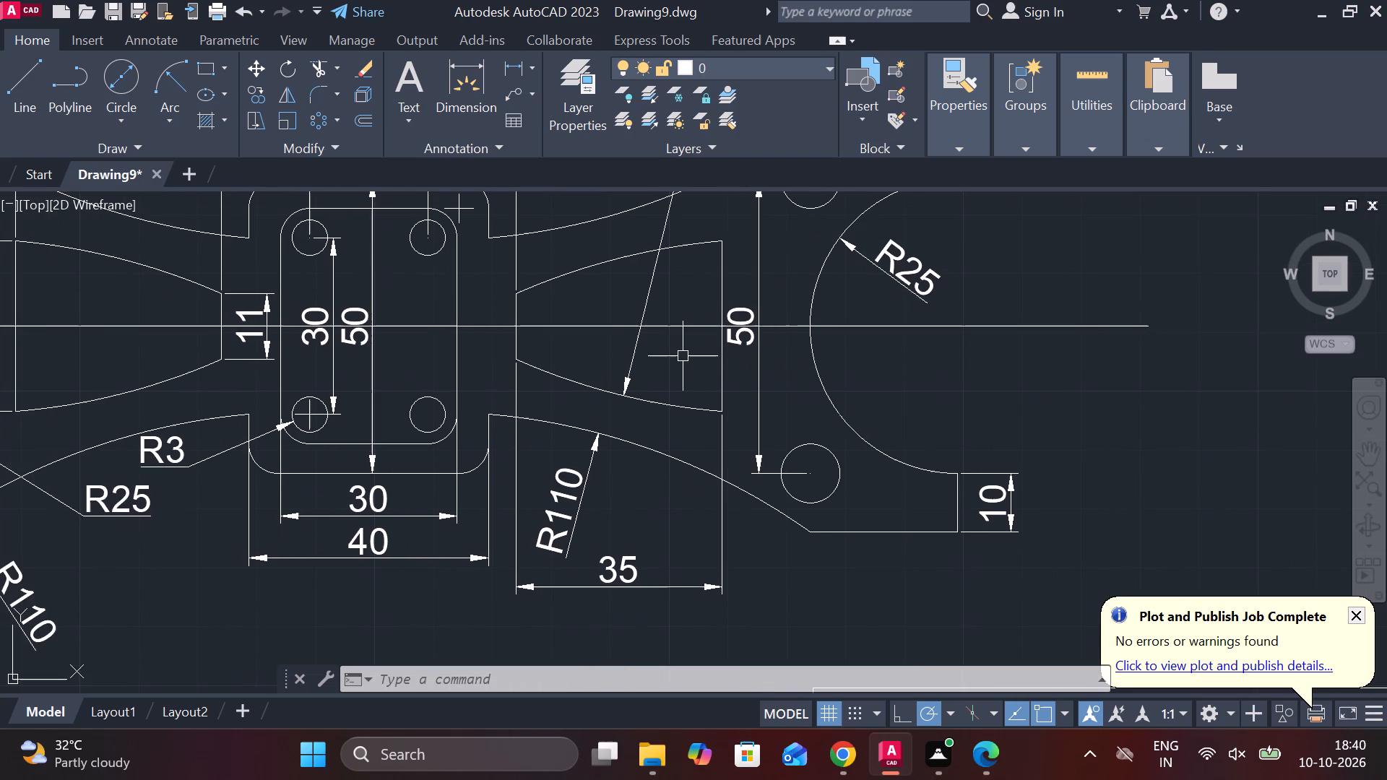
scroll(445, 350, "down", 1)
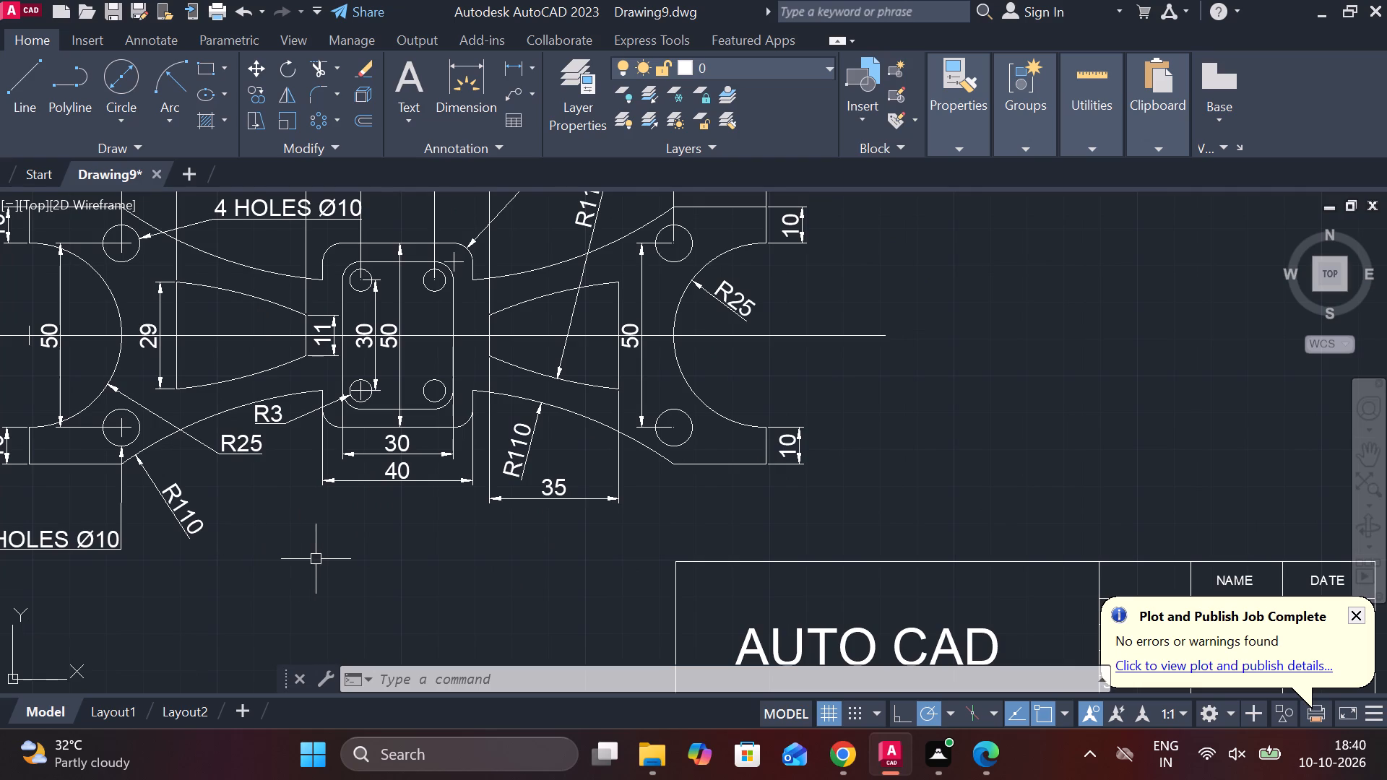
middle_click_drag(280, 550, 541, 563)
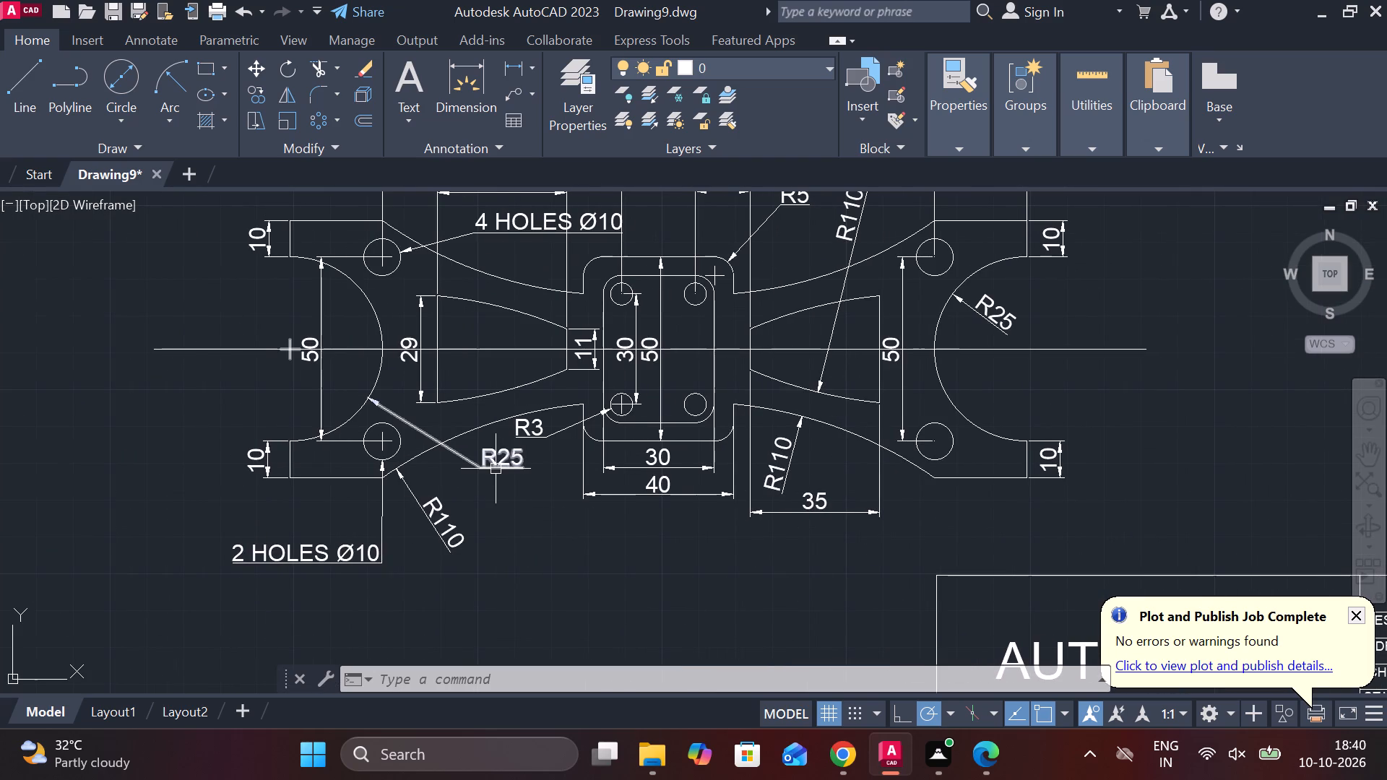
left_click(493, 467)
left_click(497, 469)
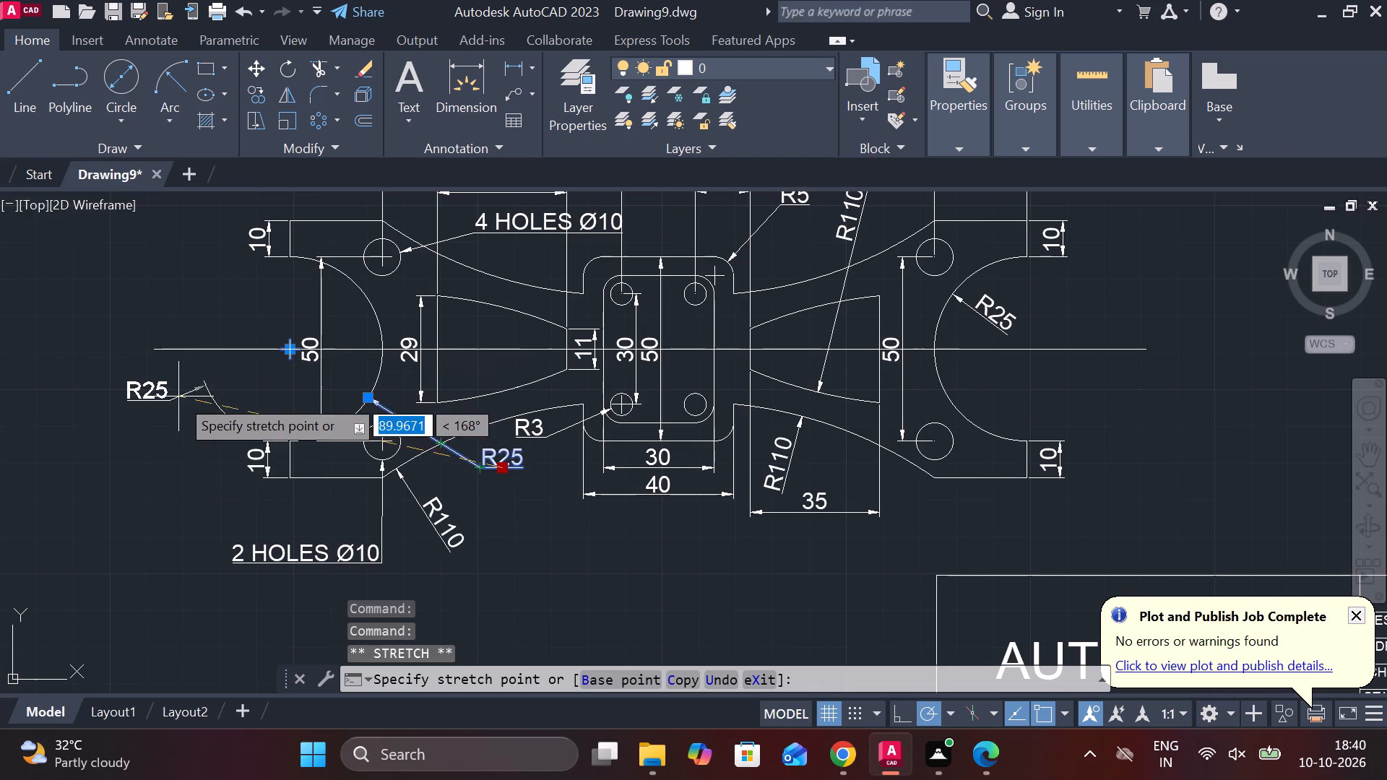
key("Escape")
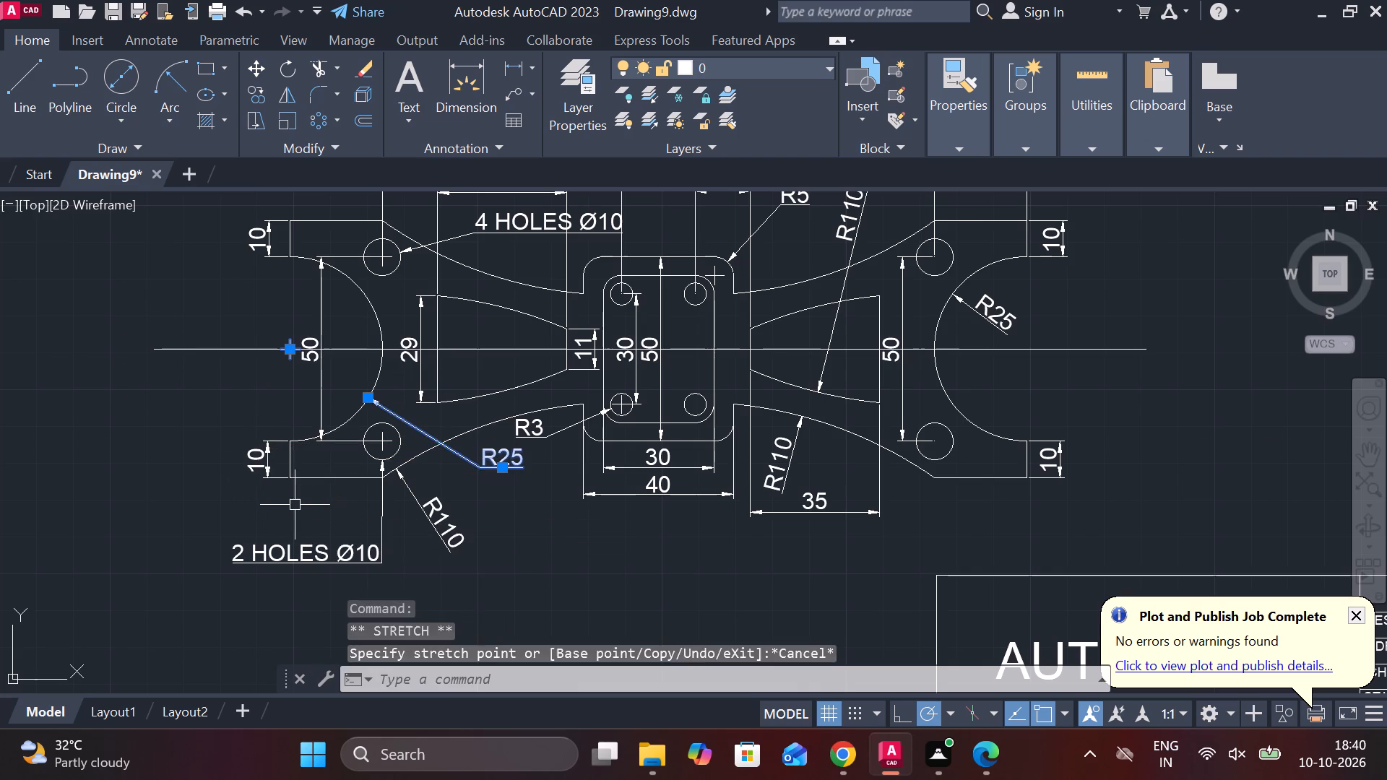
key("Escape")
Move the left arc's R25 dimension text inside the arc's opening, beside the upper part of the vertical 50 dimension.
left_click(473, 460)
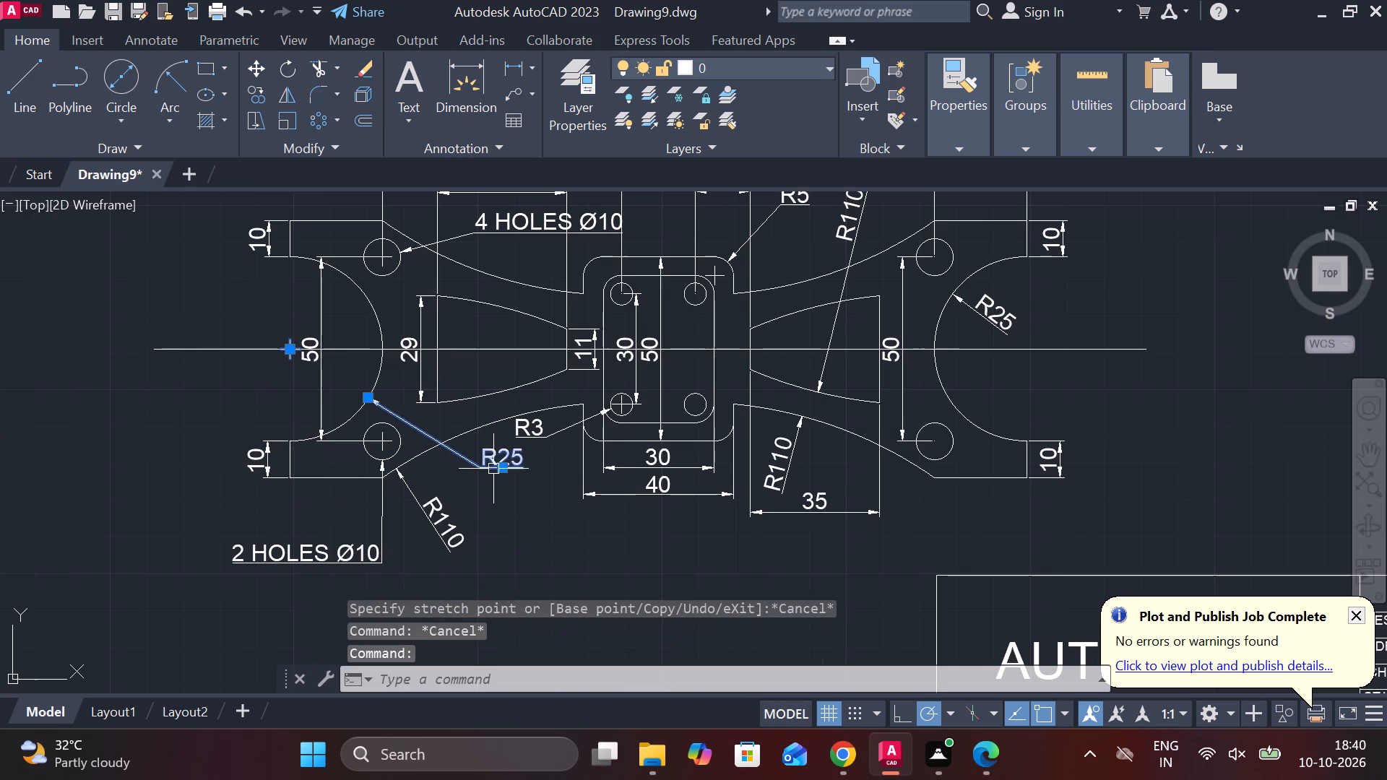
left_click(501, 469)
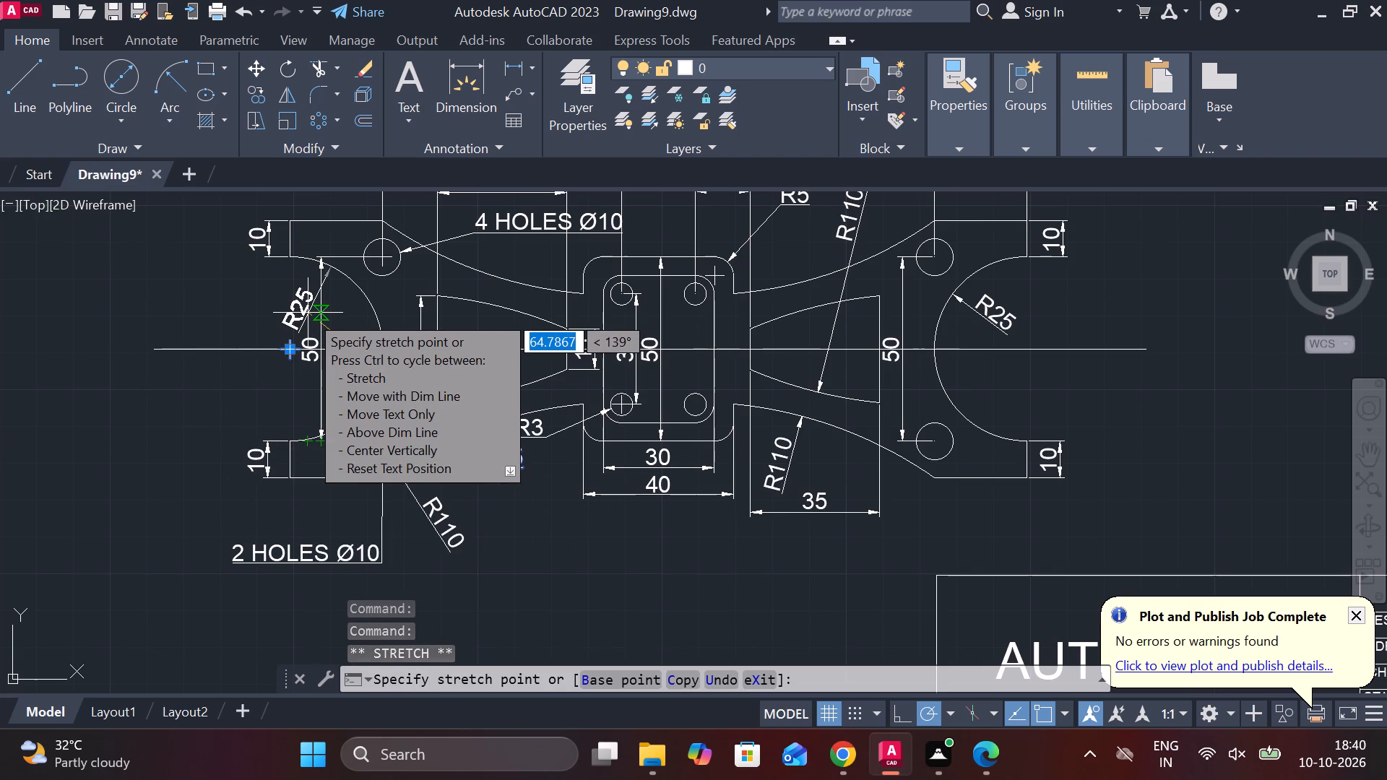
left_click(298, 305)
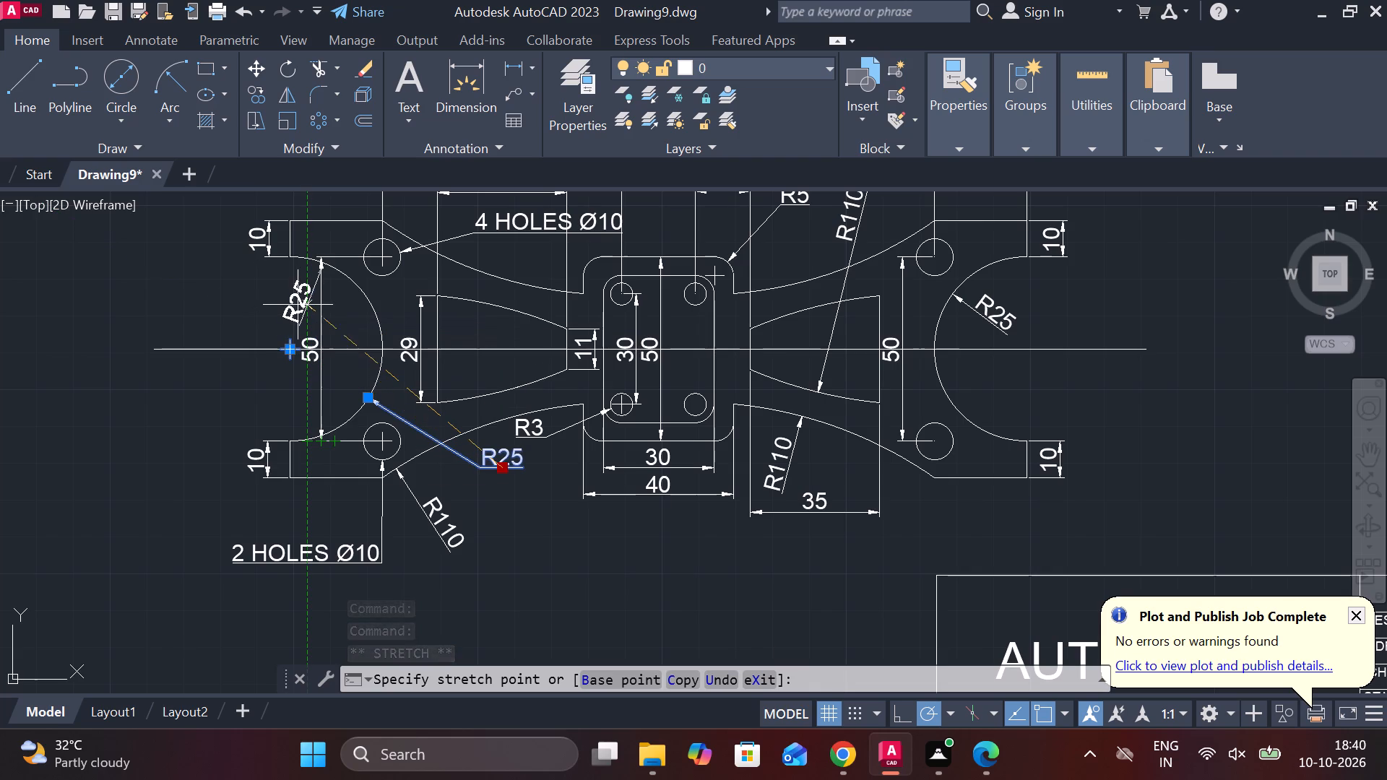
key("Escape")
Save the drawing in Documents under the name SYMMETRICAL MECHANICAL COMPONENT.
middle_click_drag(485, 482, 410, 474)
middle_click_drag(1044, 490, 866, 532)
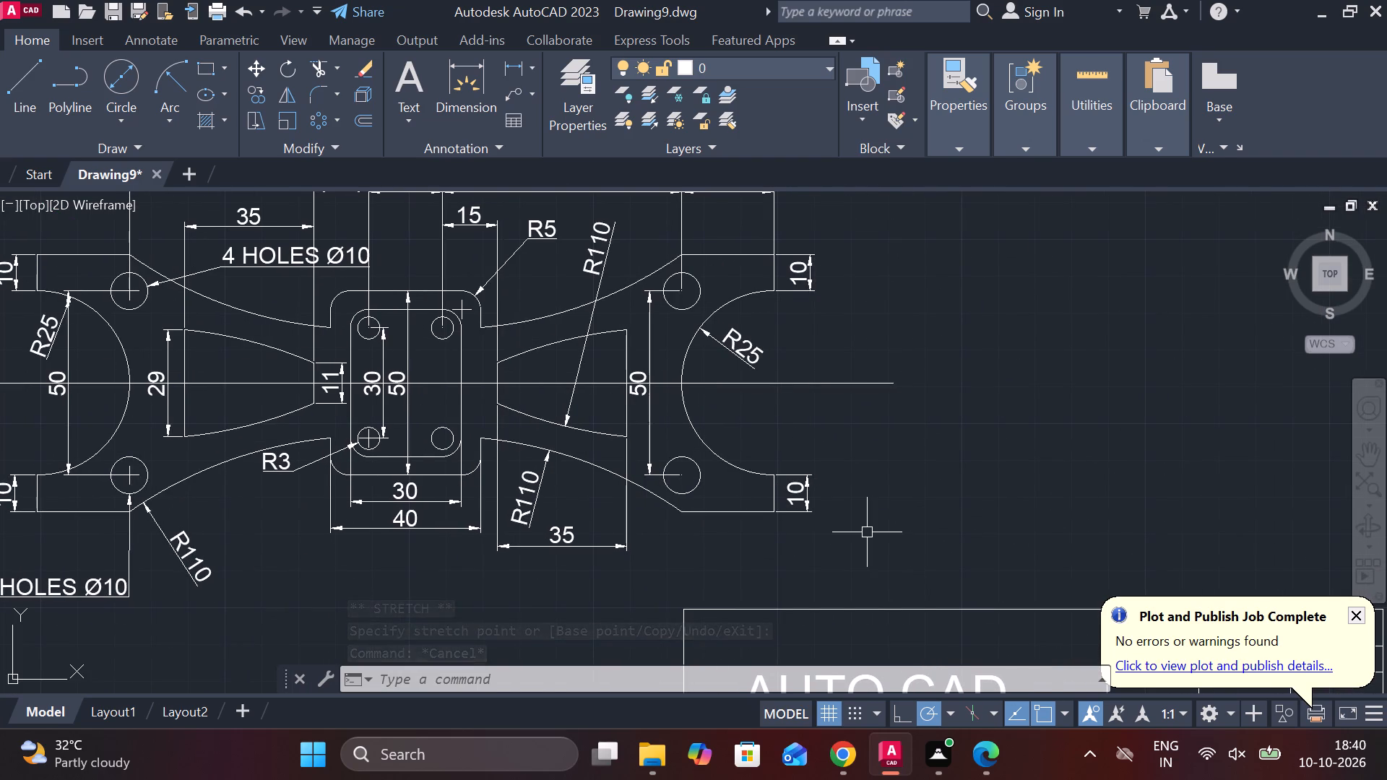
middle_click_drag(929, 360, 947, 439)
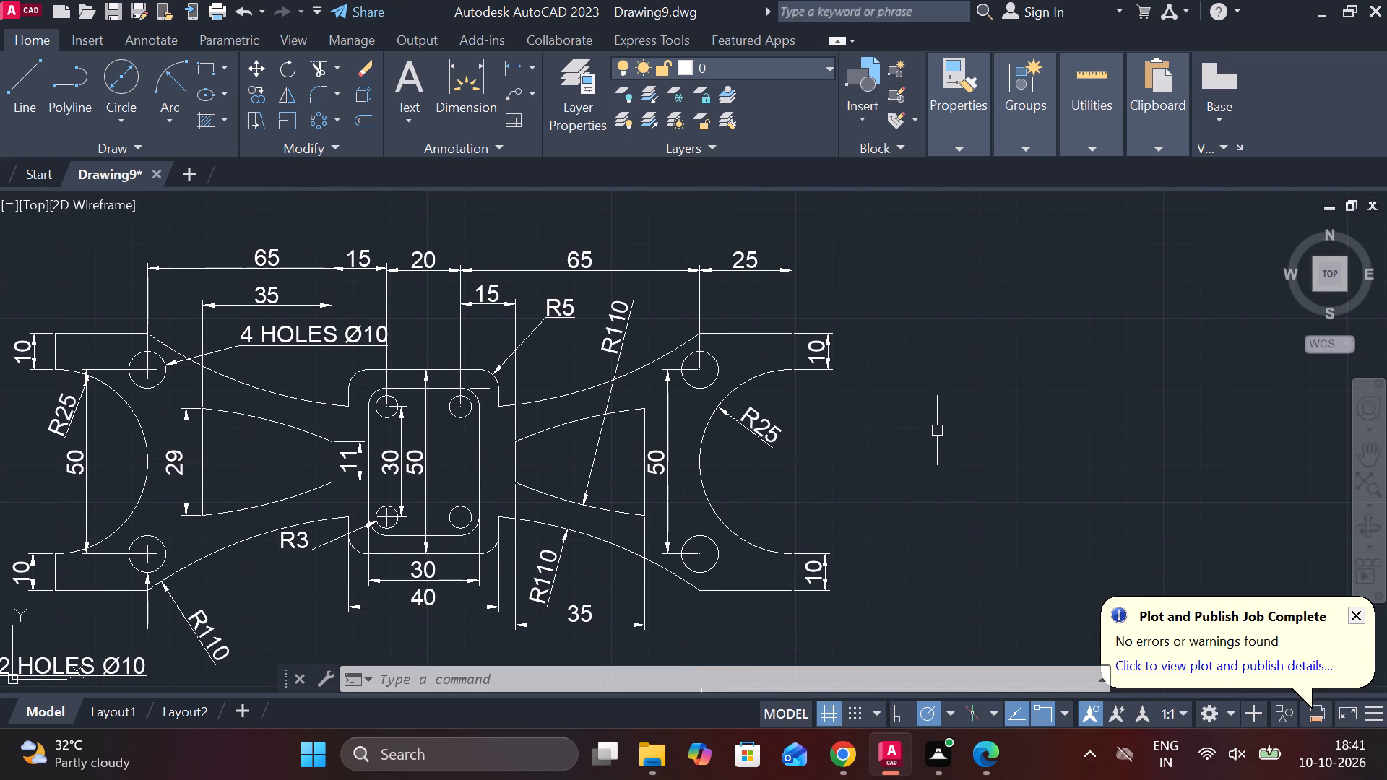
scroll(937, 430, "down", 1)
middle_click_drag(936, 452, 844, 394)
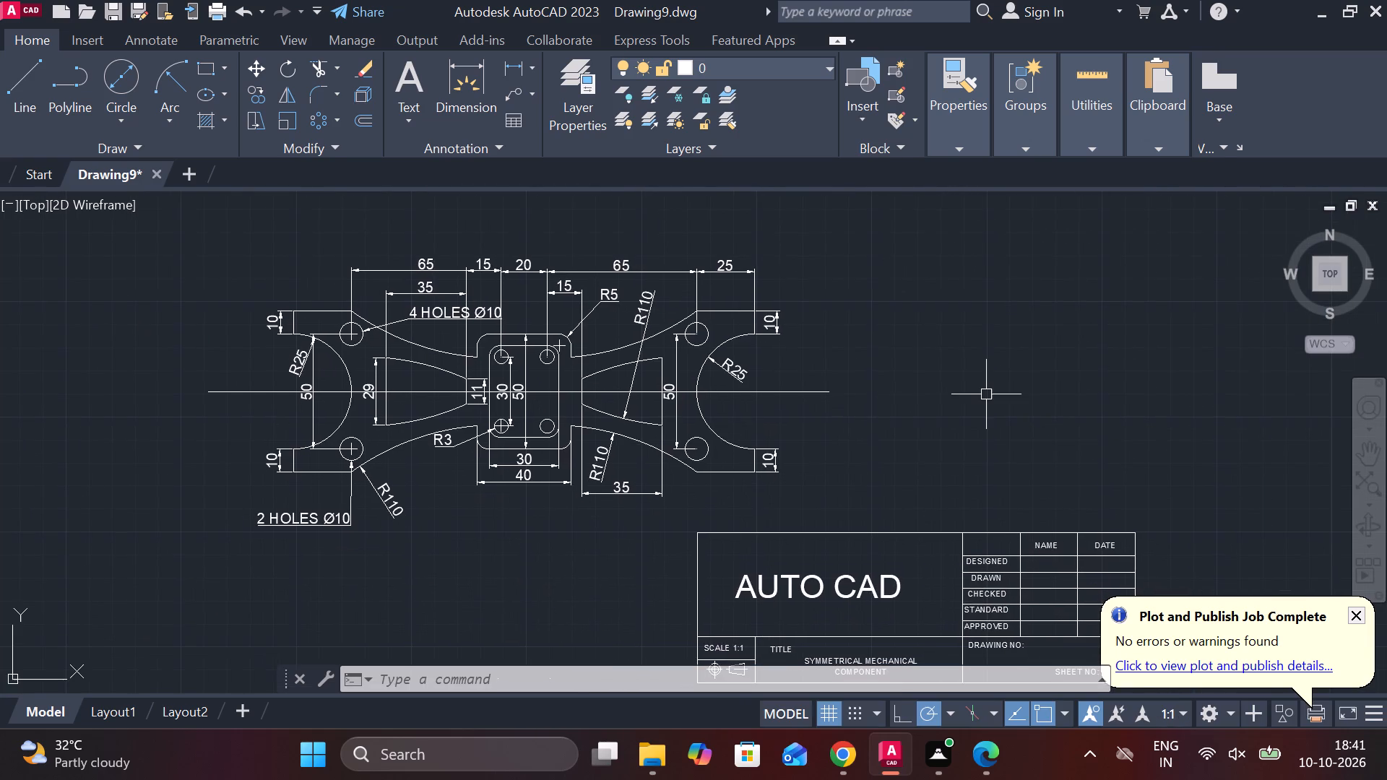
key("ctrl+s")
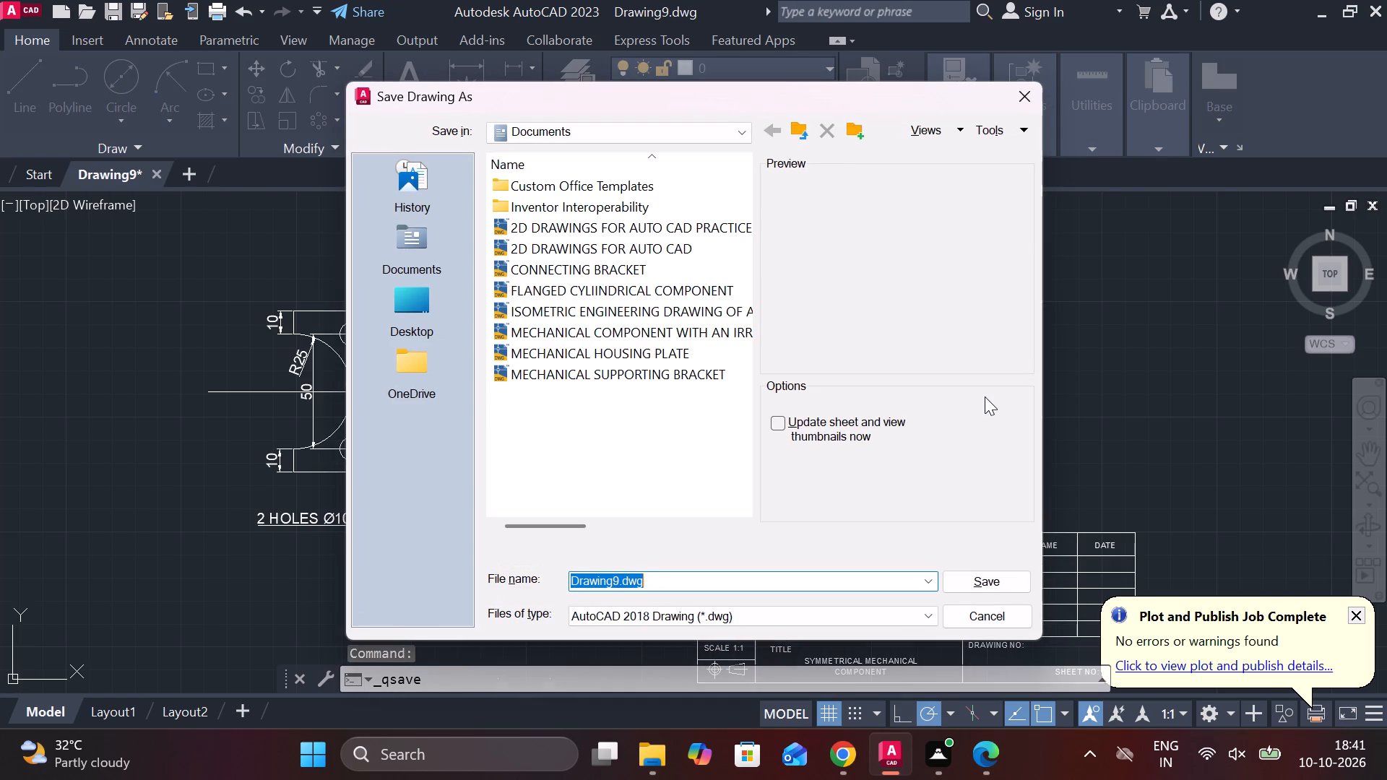
type("SYMMETRICAL")
key("space")
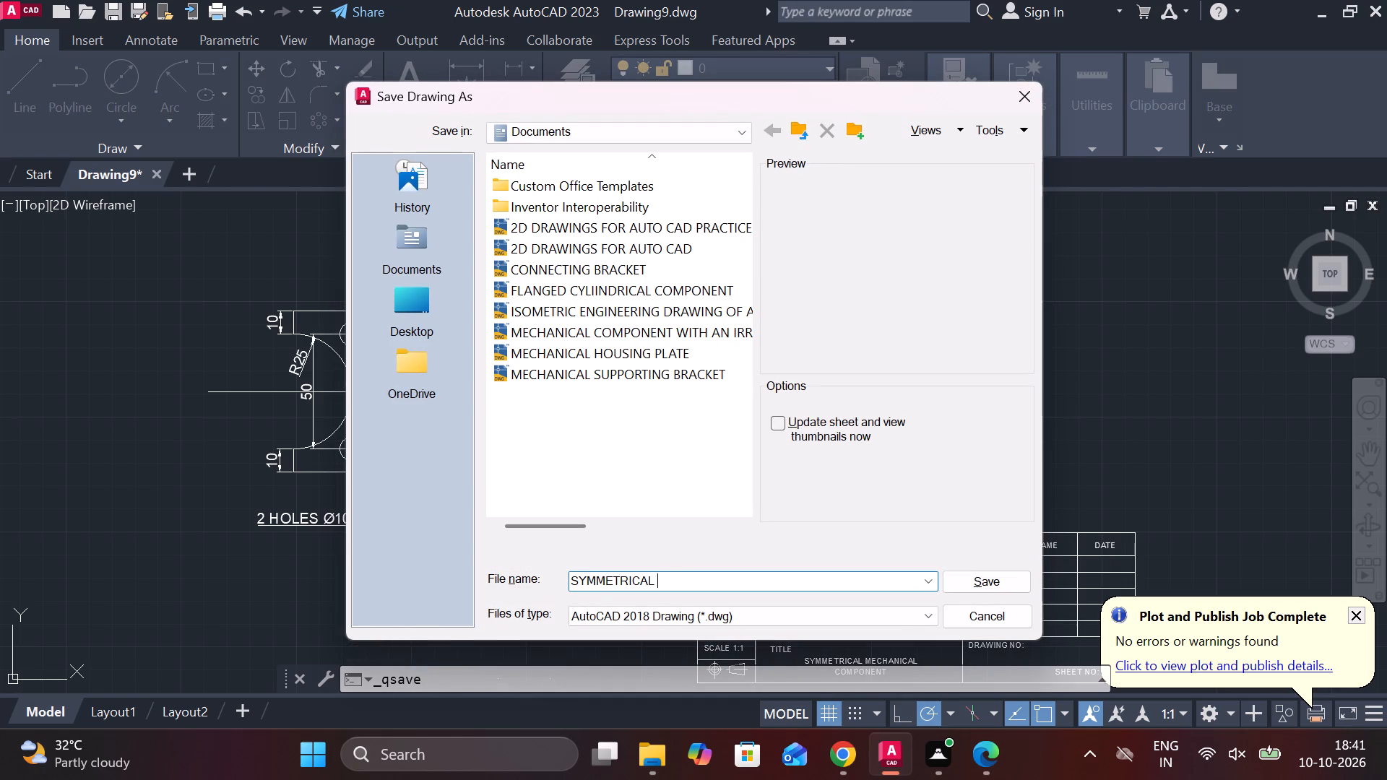
type("MECHANICAL COMPONENT")
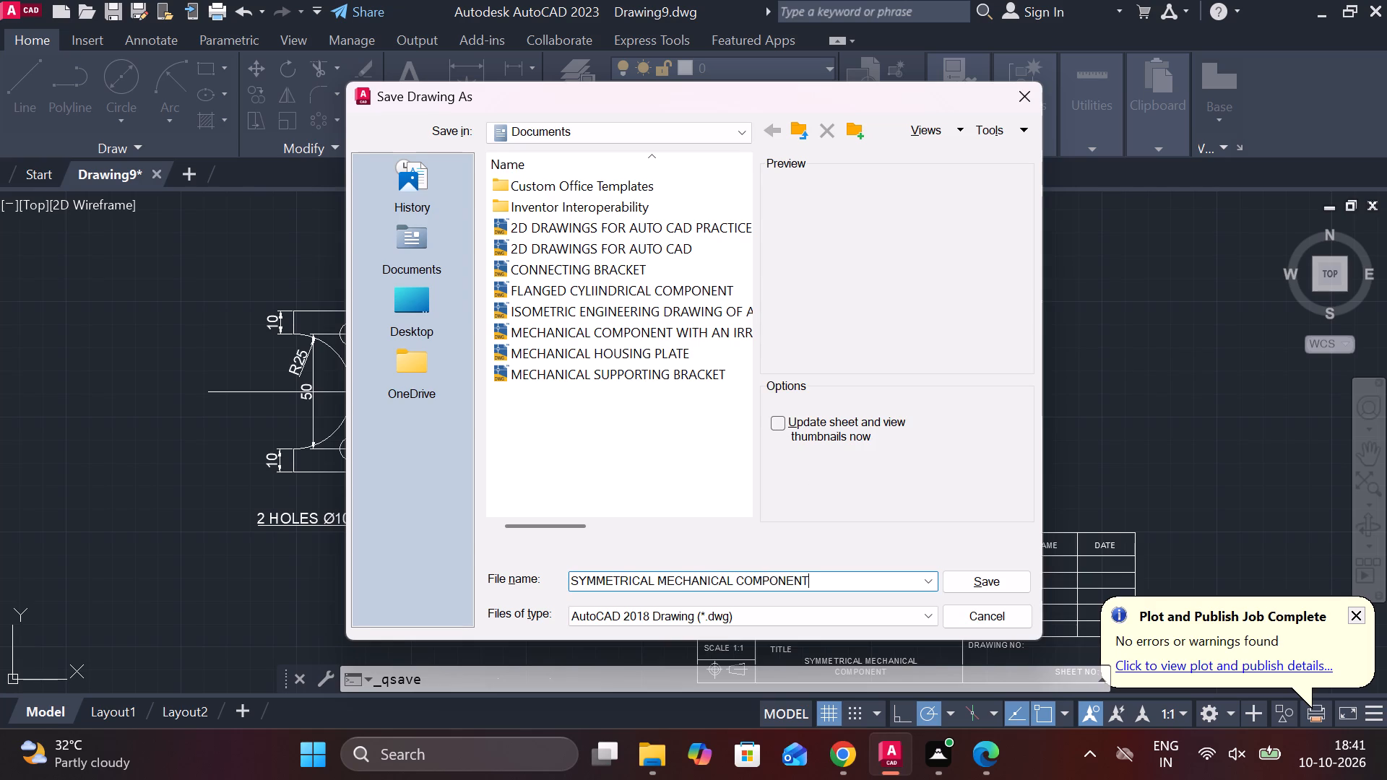
left_click(1018, 578)
Turn off log file recording with the LOGFILEOFF command.
middle_click_drag(938, 442, 912, 439)
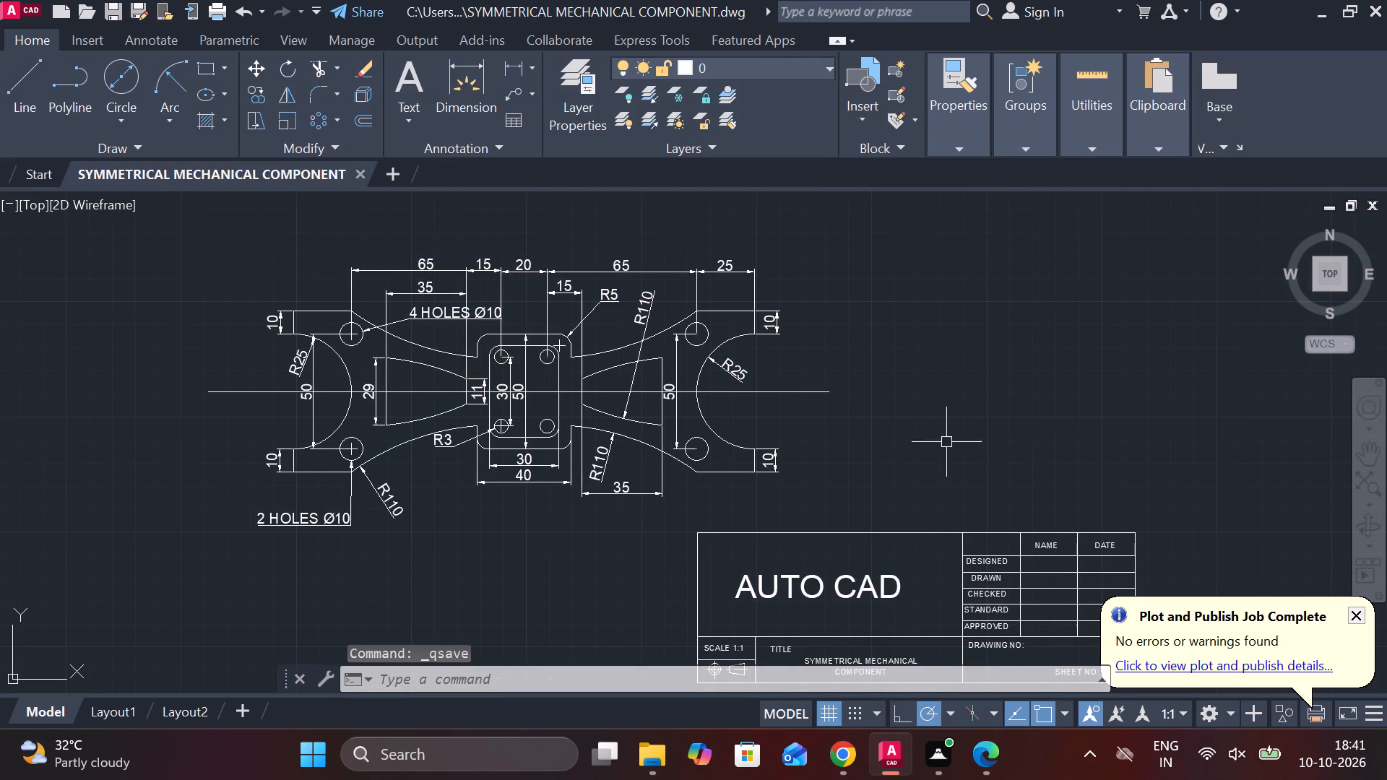
middle_click_drag(912, 439, 899, 434)
type("LO")
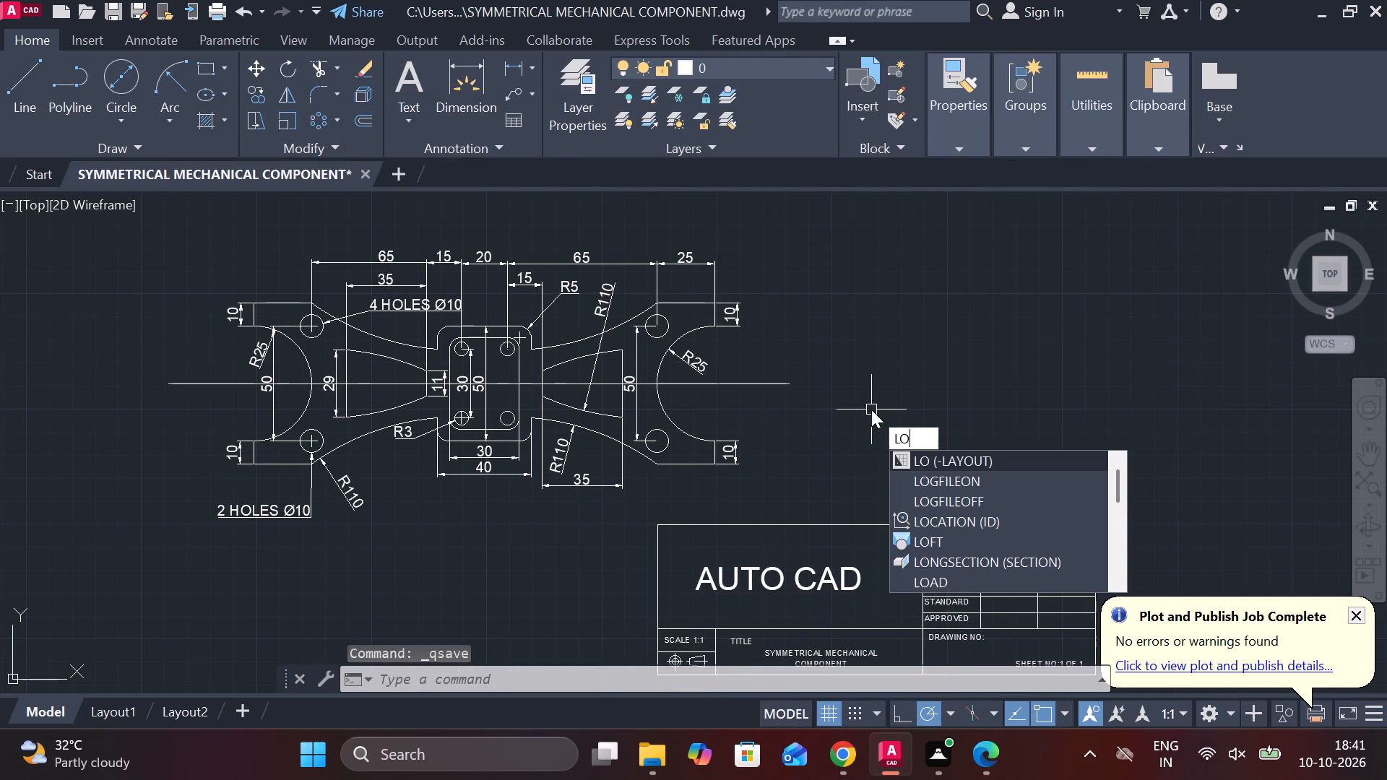
key("g")
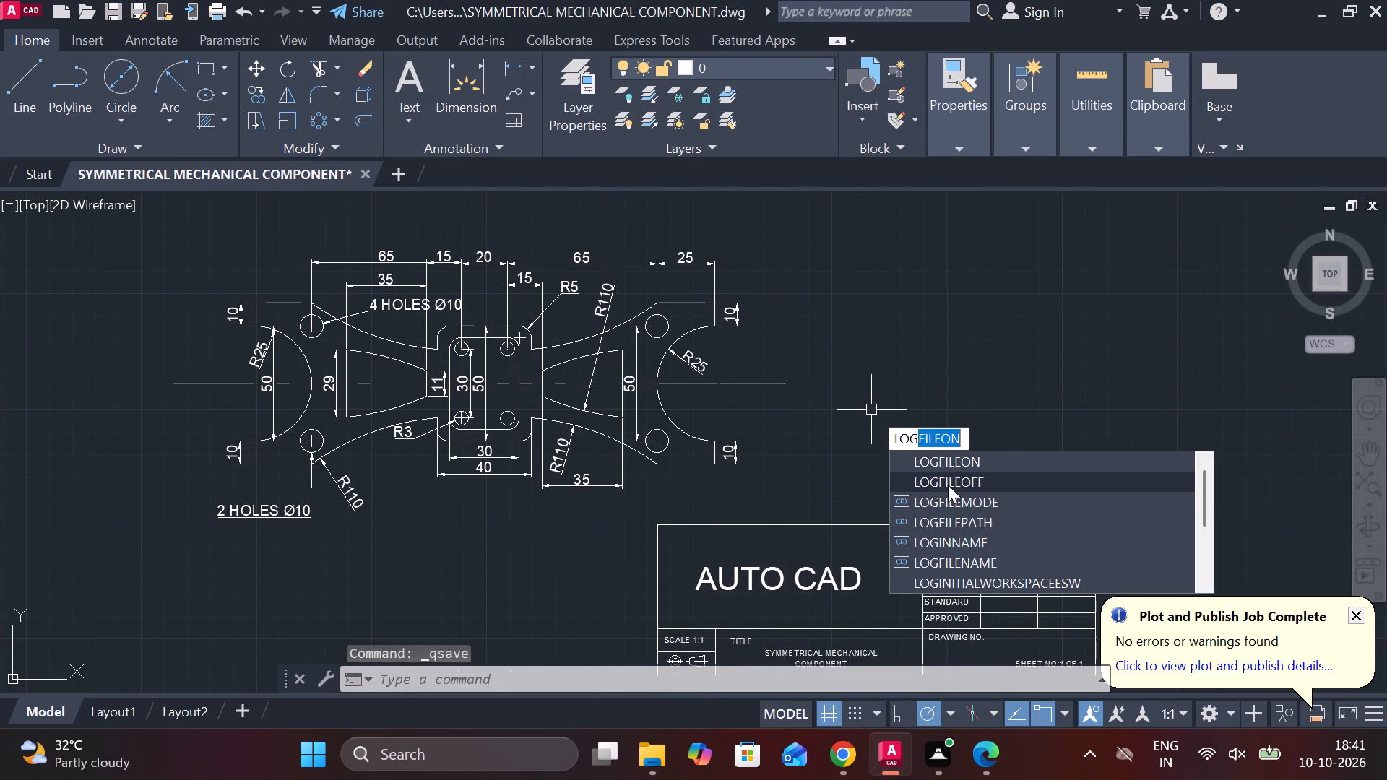
left_click(948, 485)
Save the drawing again under its current name.
key("ctrl+s")
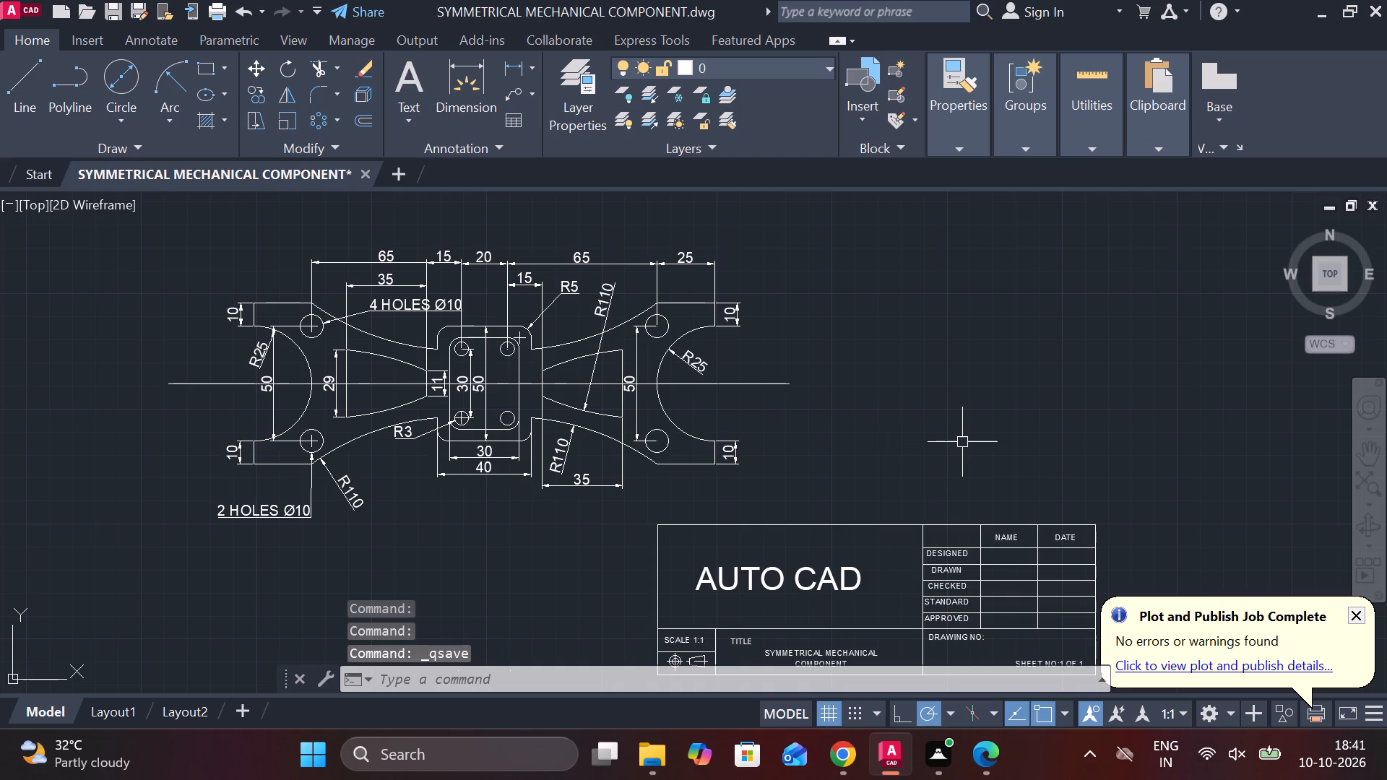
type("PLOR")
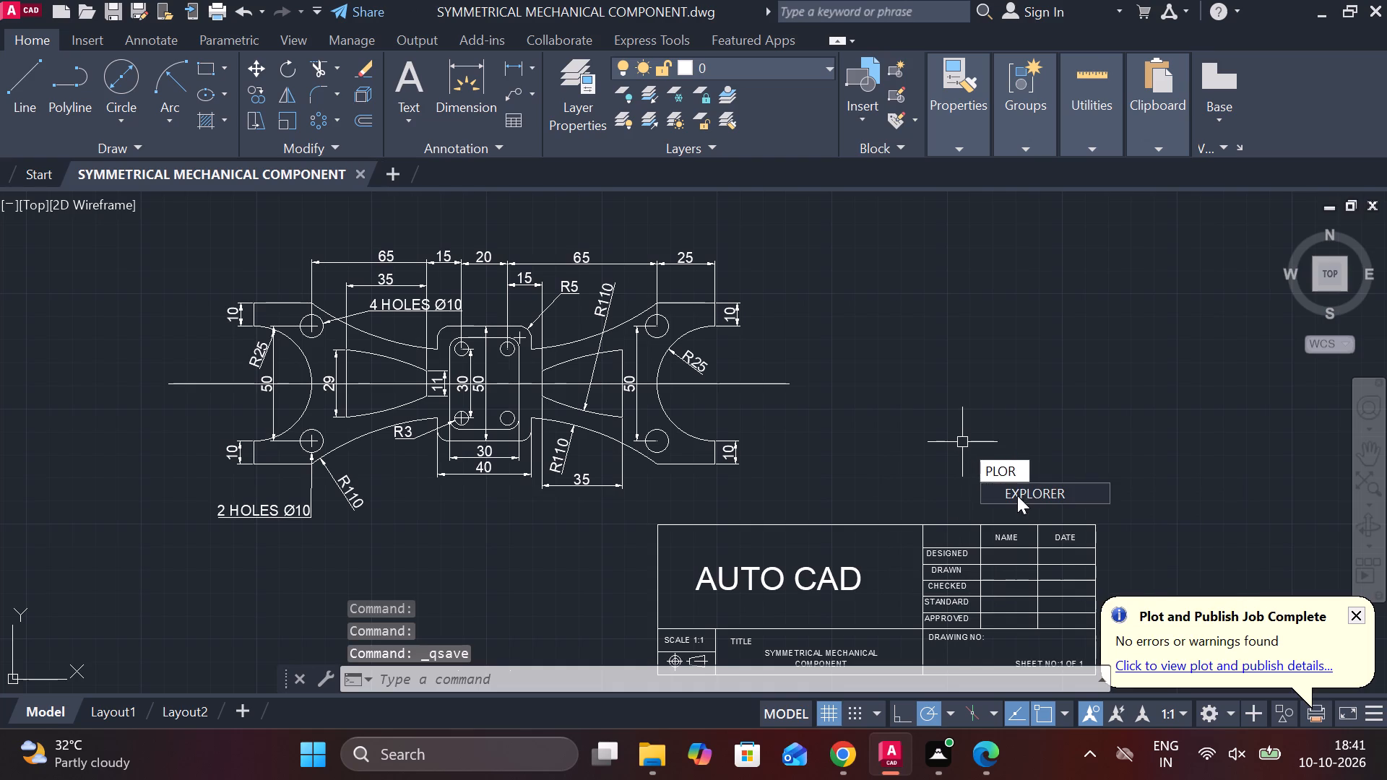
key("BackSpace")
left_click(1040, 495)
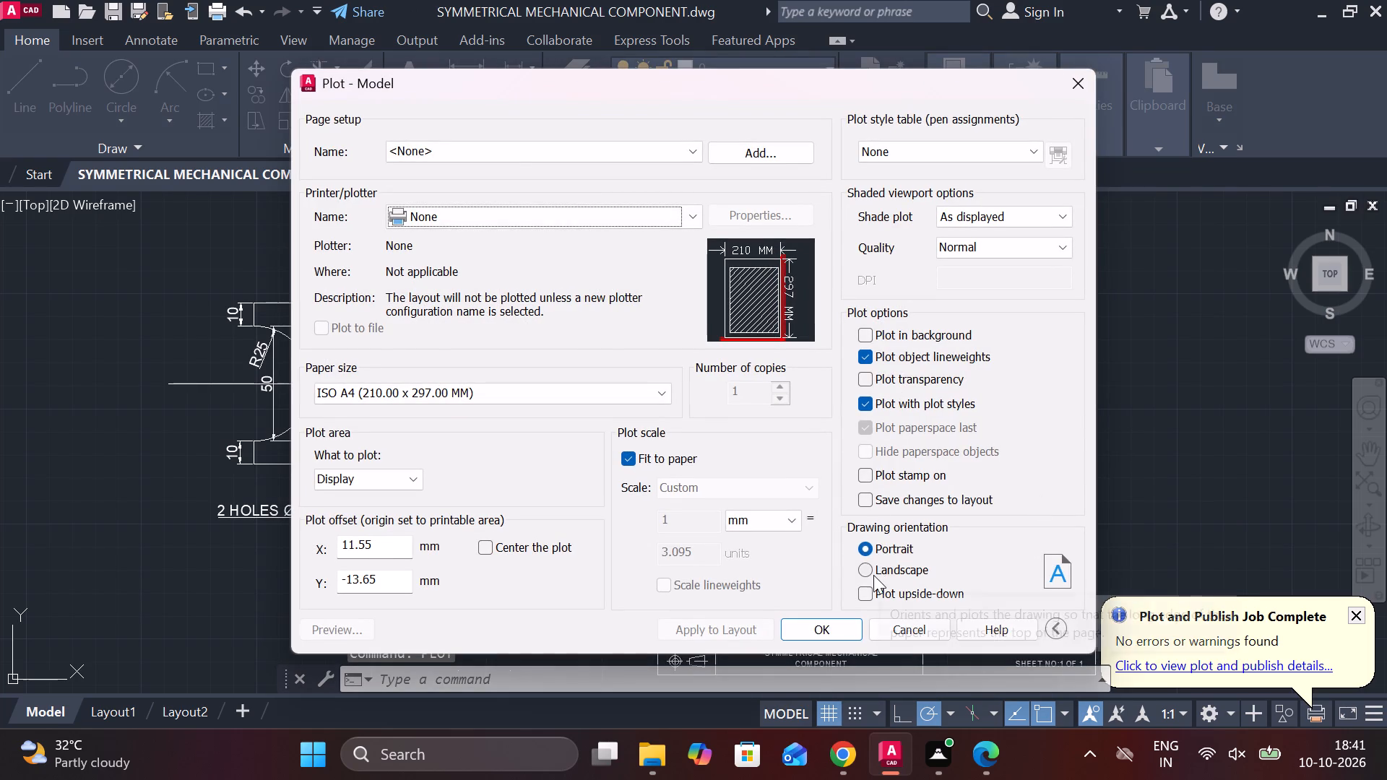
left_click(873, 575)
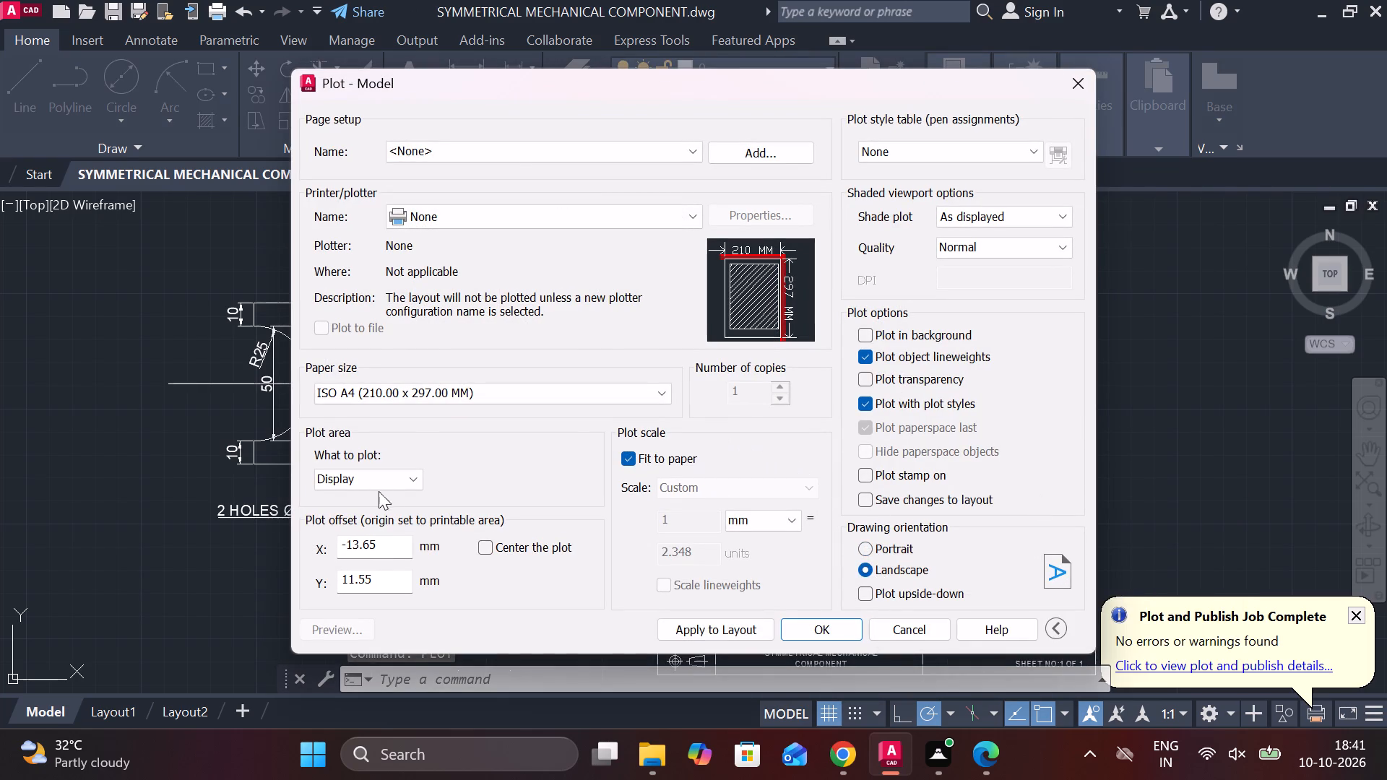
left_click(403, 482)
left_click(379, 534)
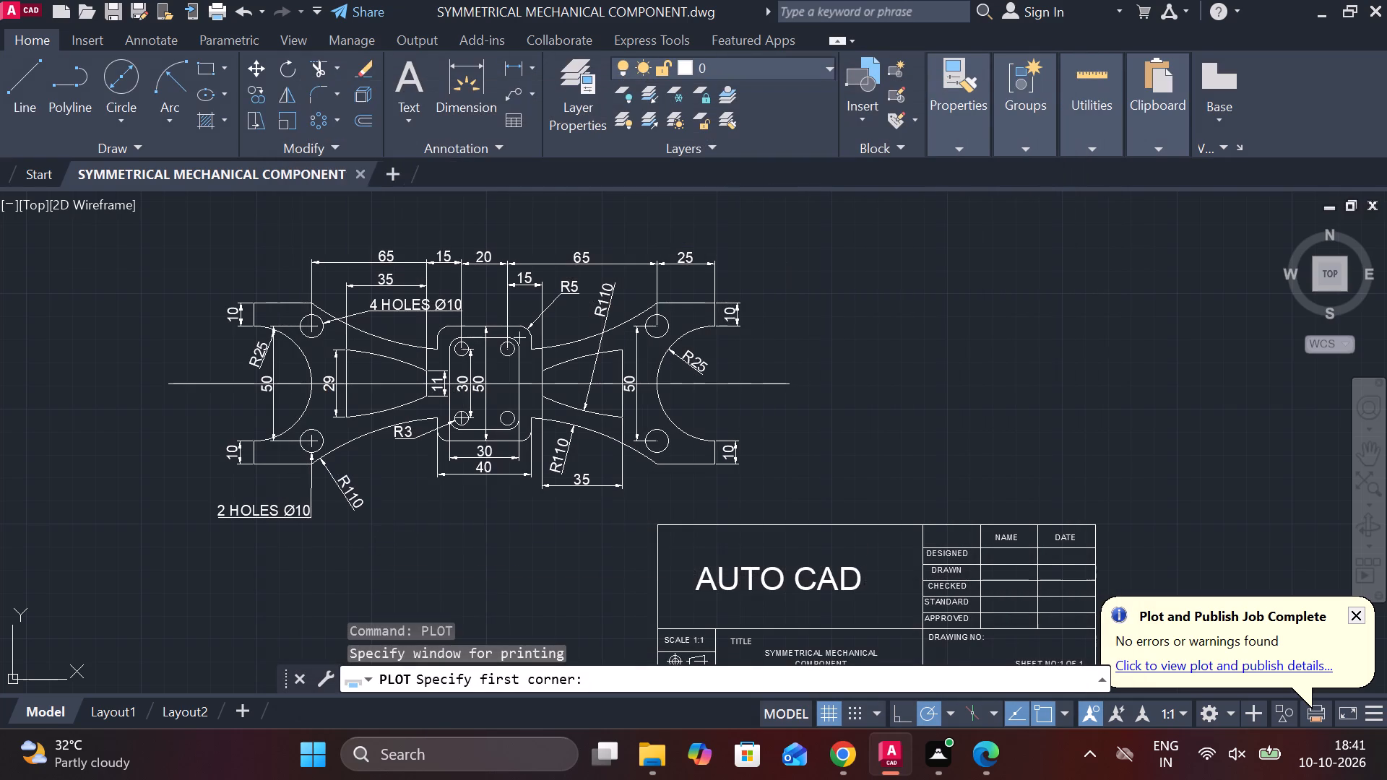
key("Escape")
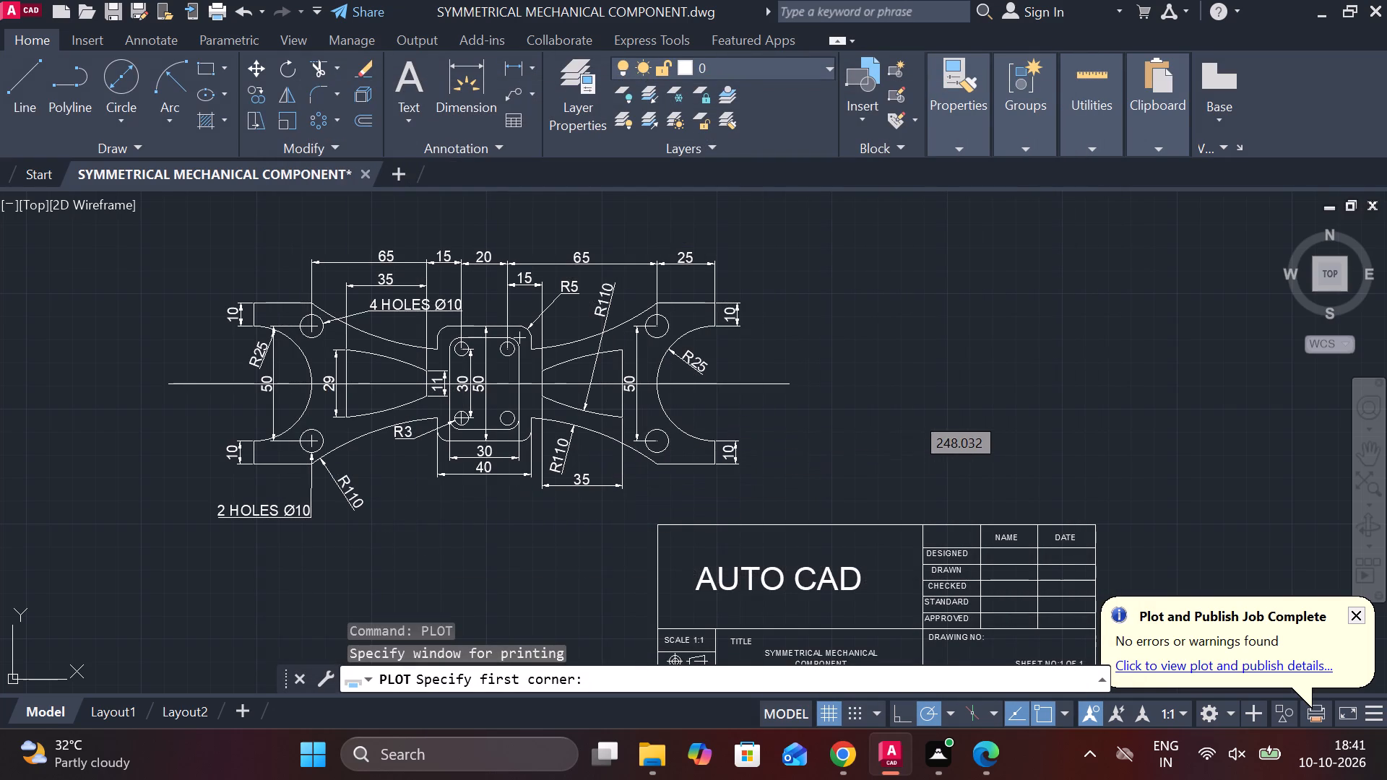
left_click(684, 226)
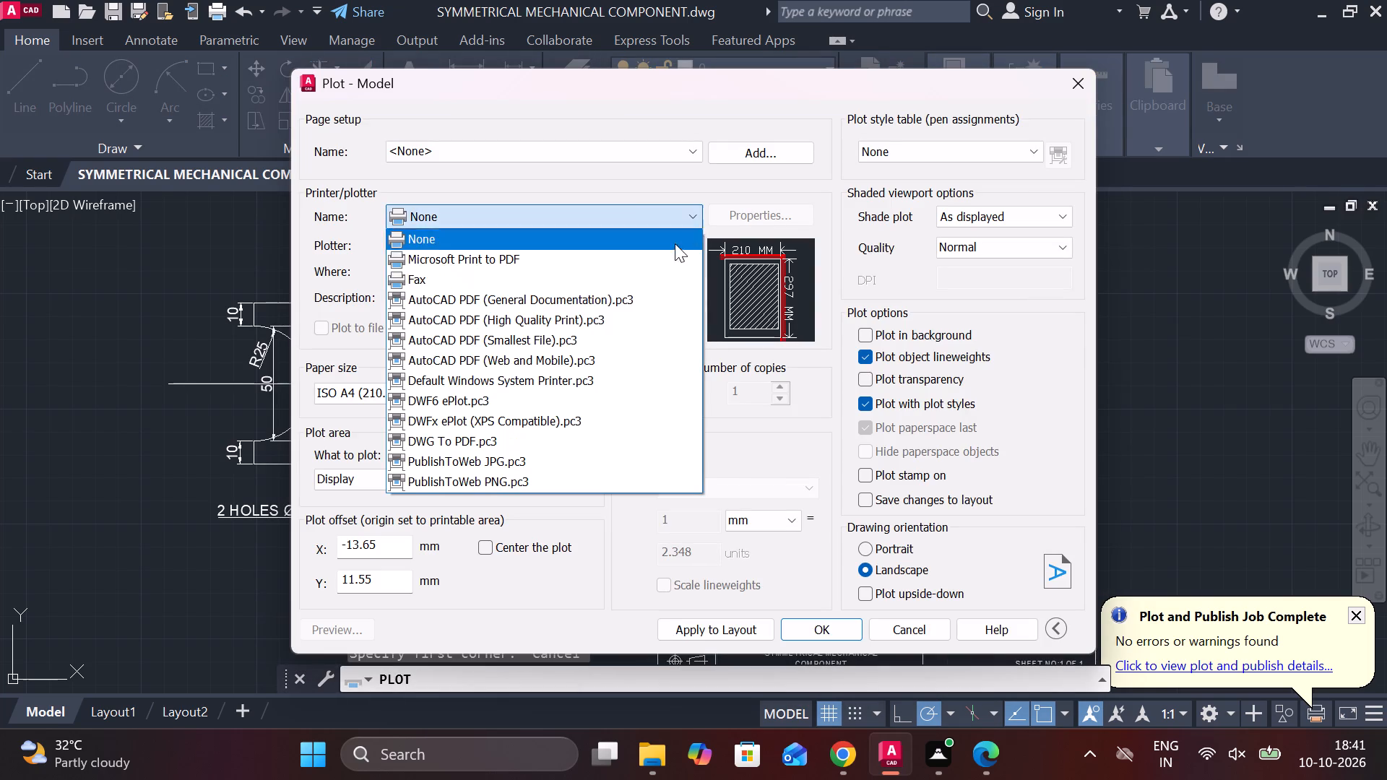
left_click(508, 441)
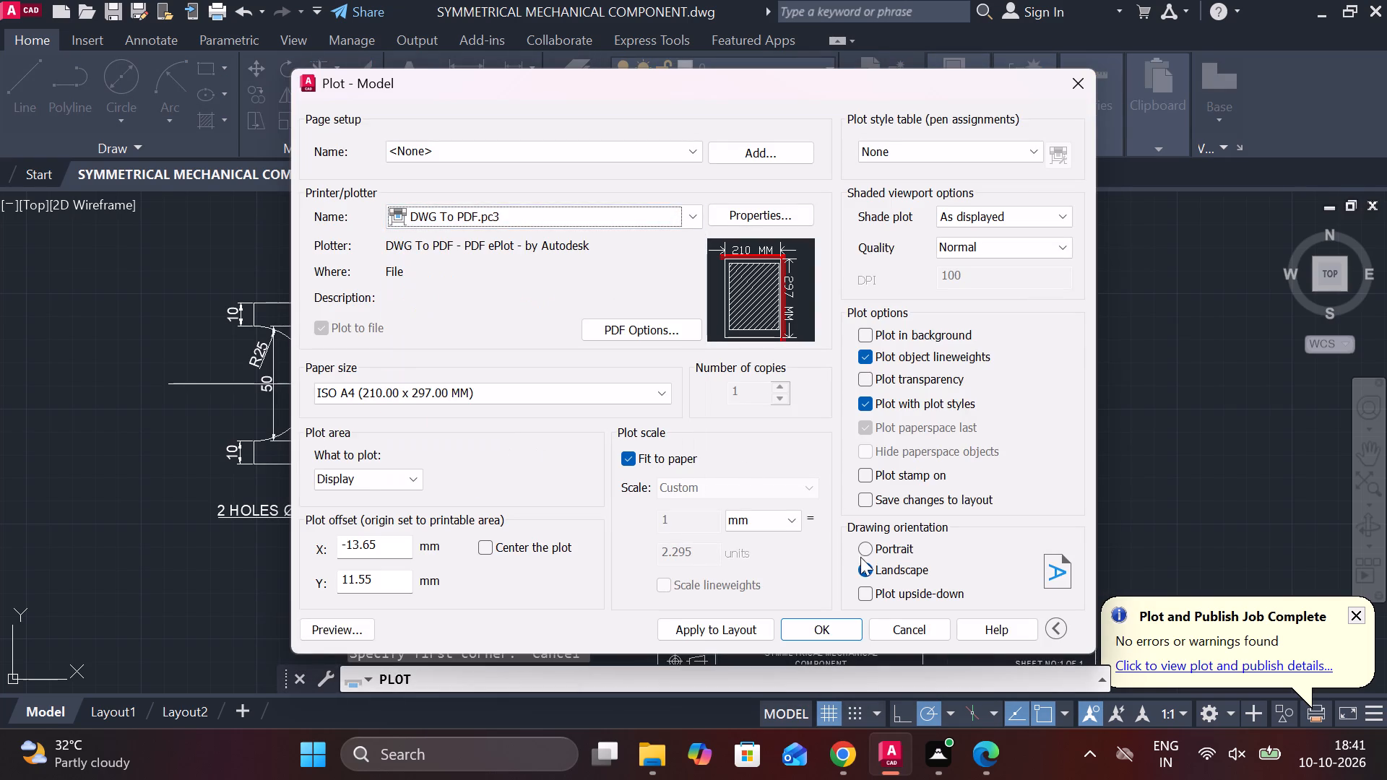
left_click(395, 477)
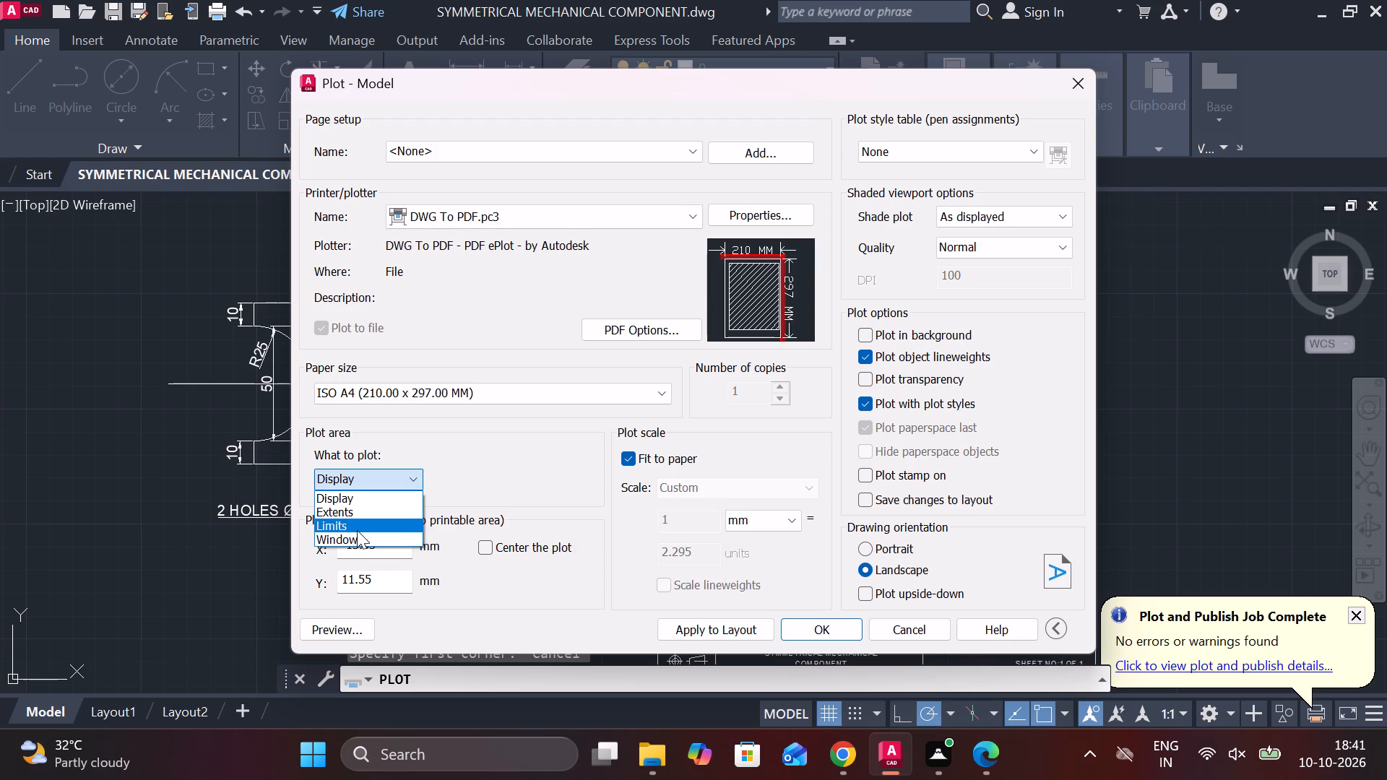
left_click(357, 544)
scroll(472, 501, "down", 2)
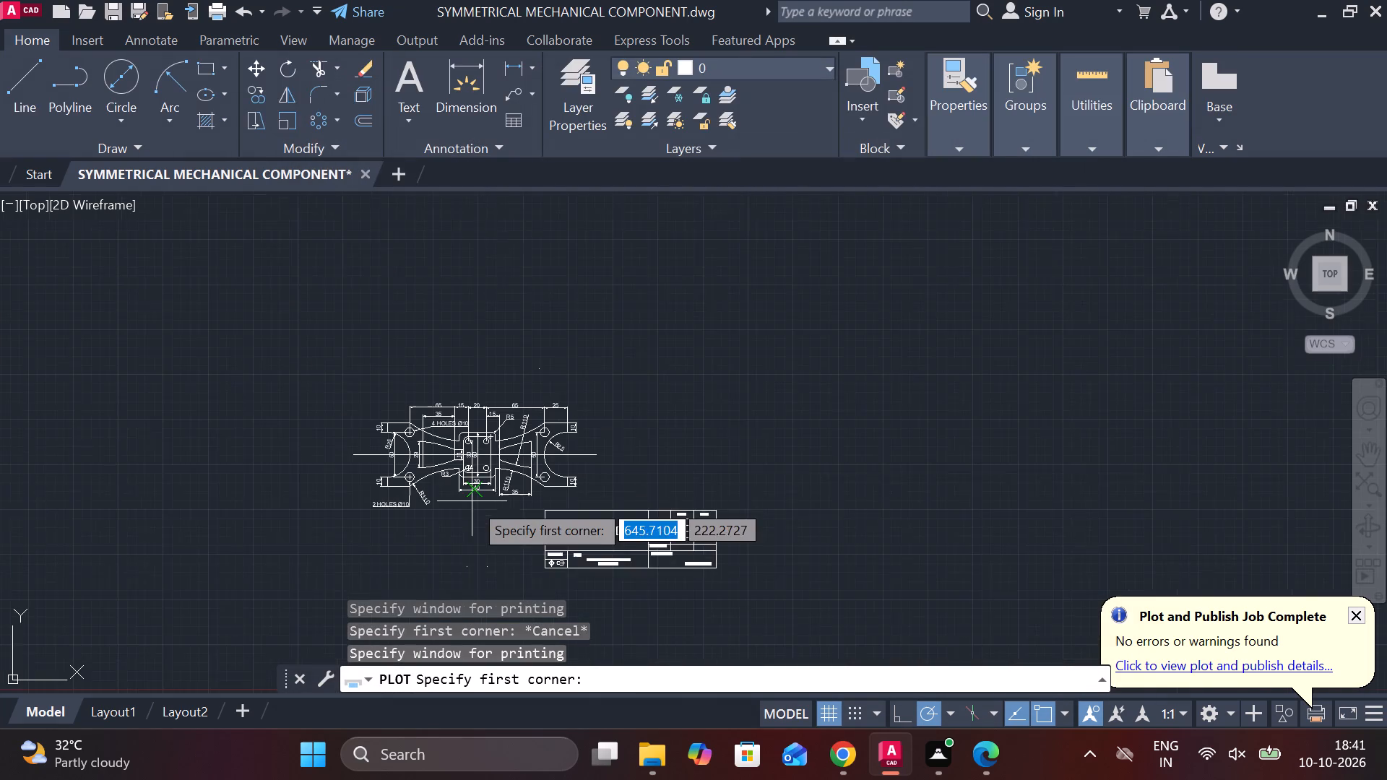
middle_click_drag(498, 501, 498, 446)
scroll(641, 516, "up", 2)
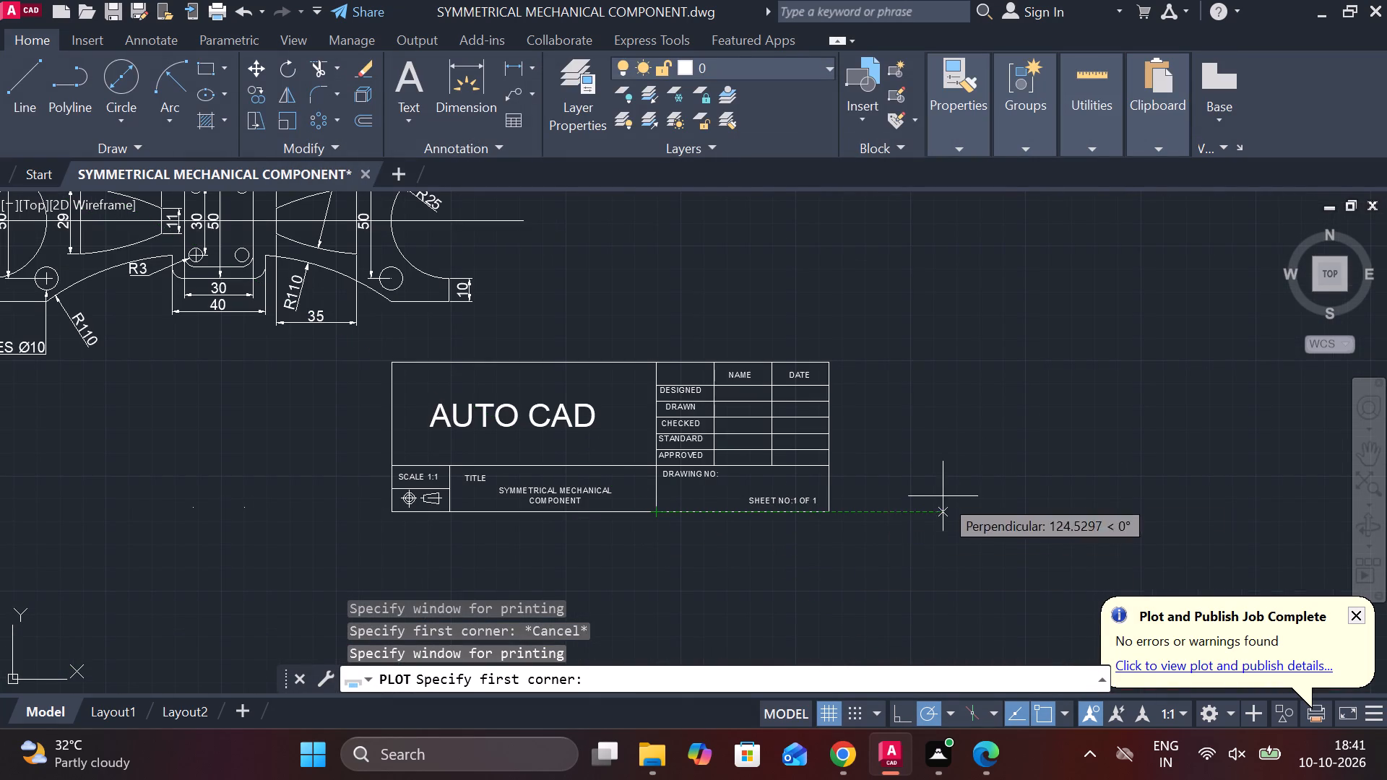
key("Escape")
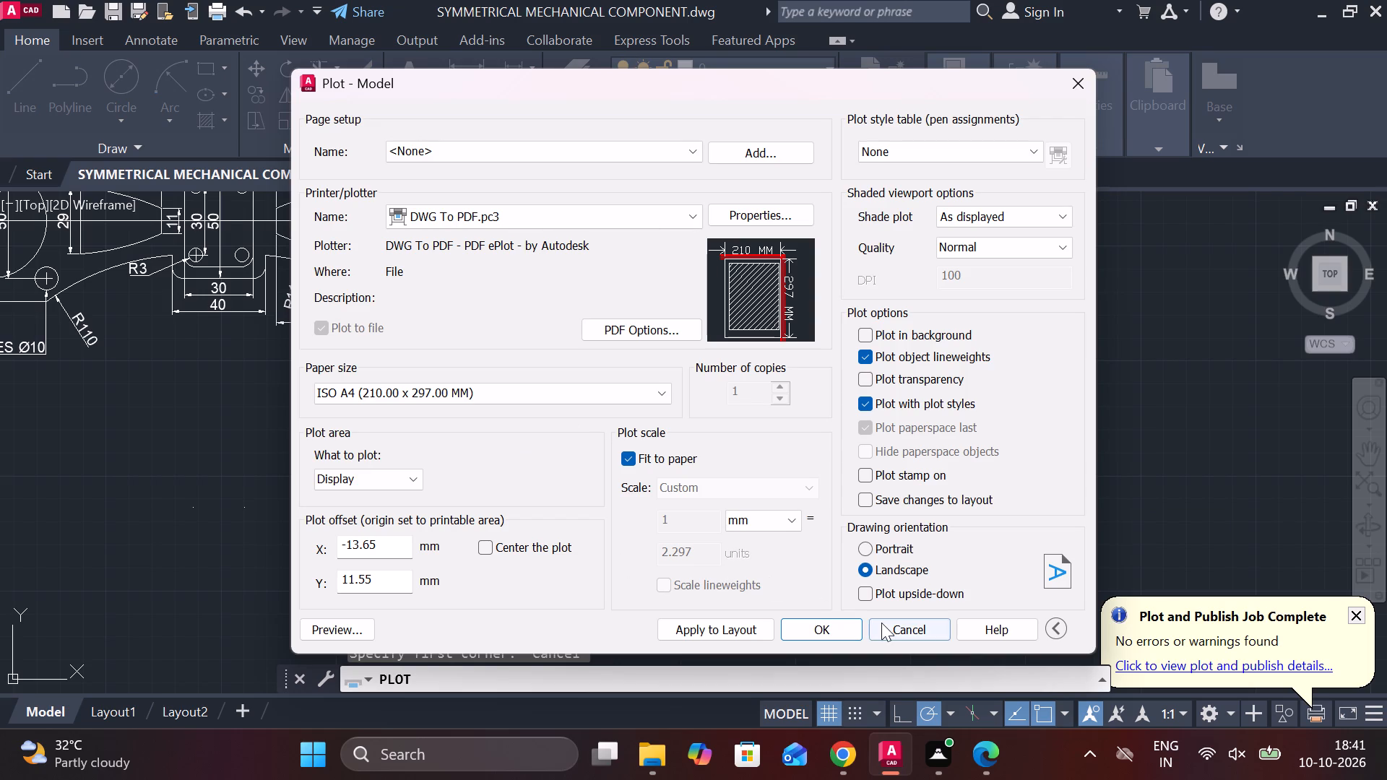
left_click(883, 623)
Move the whole title block a little left and slightly down, keeping it below the component's right half.
left_click_drag(341, 350, 368, 350)
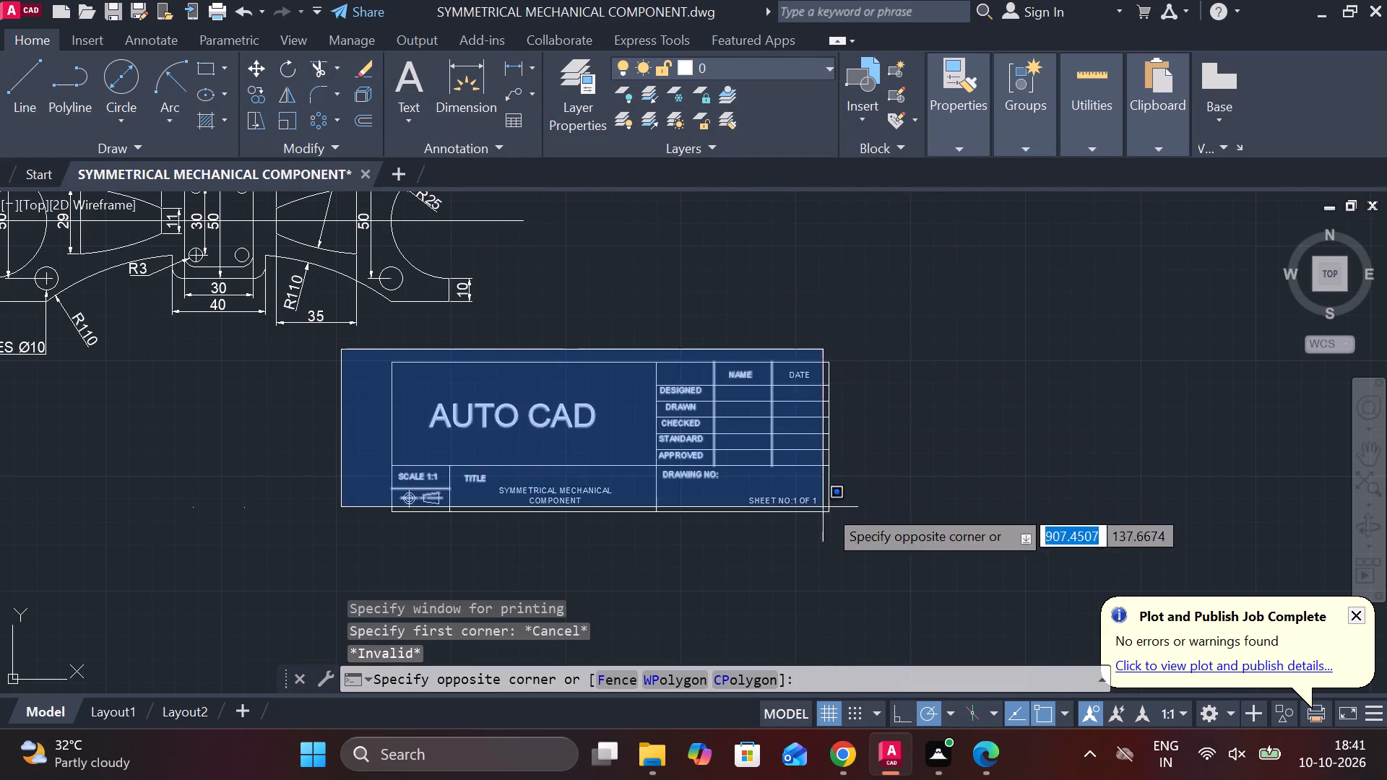
left_click(883, 547)
key("m")
key("Return")
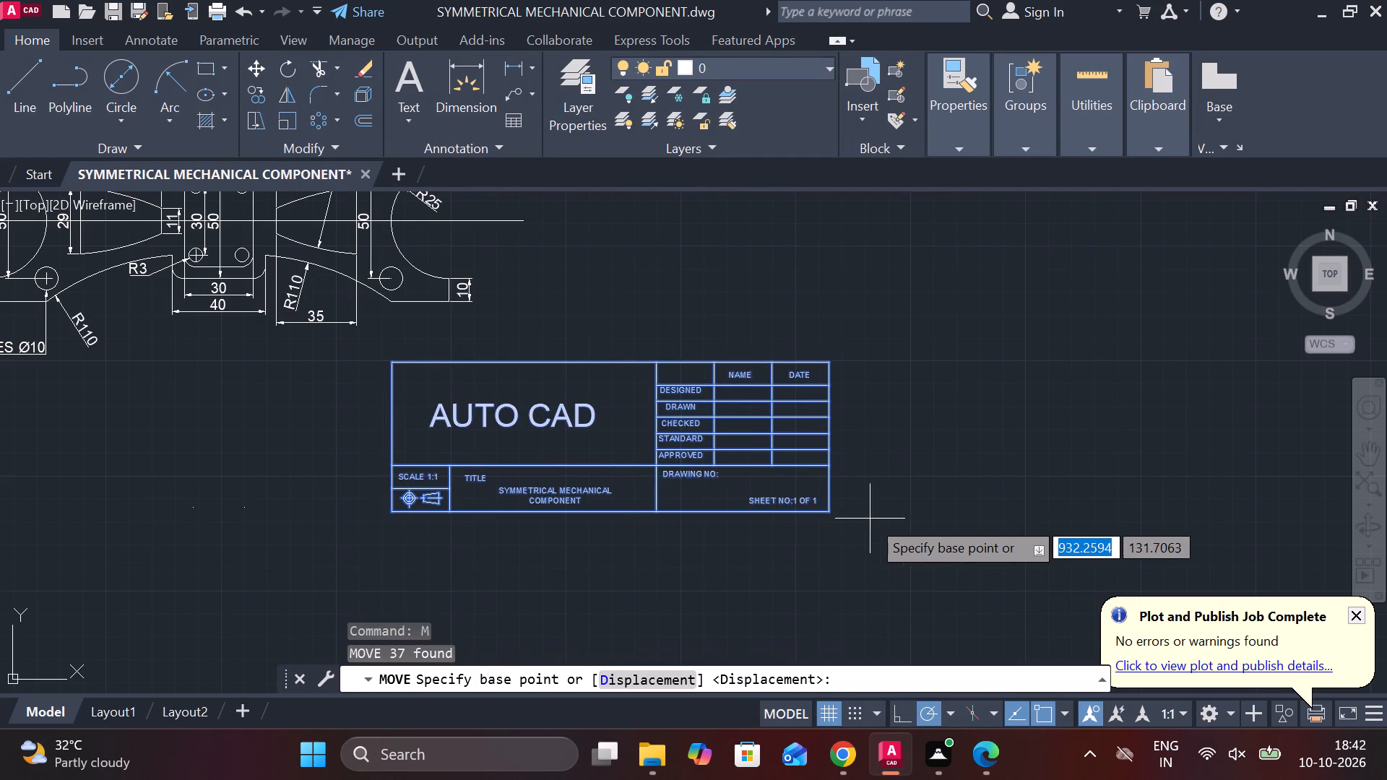
left_click(818, 517)
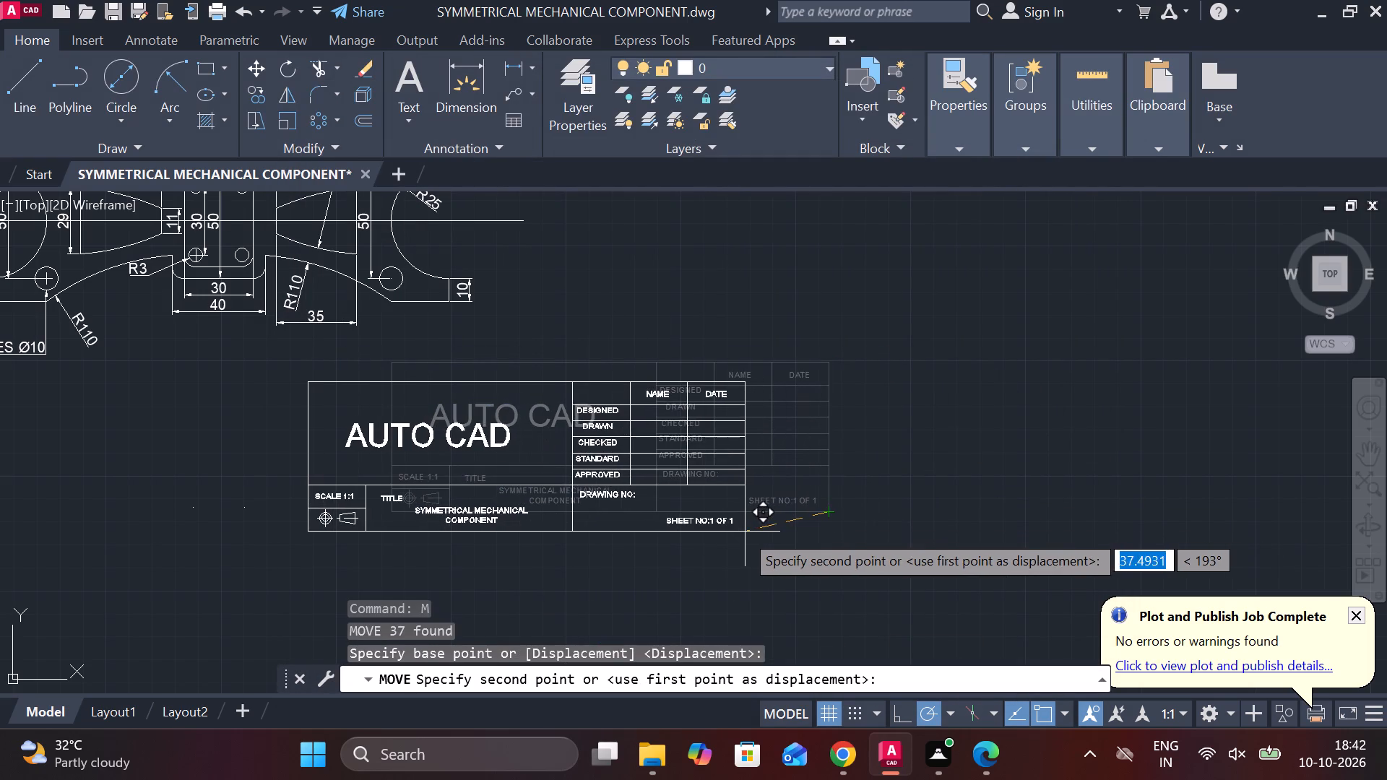
left_click(714, 529)
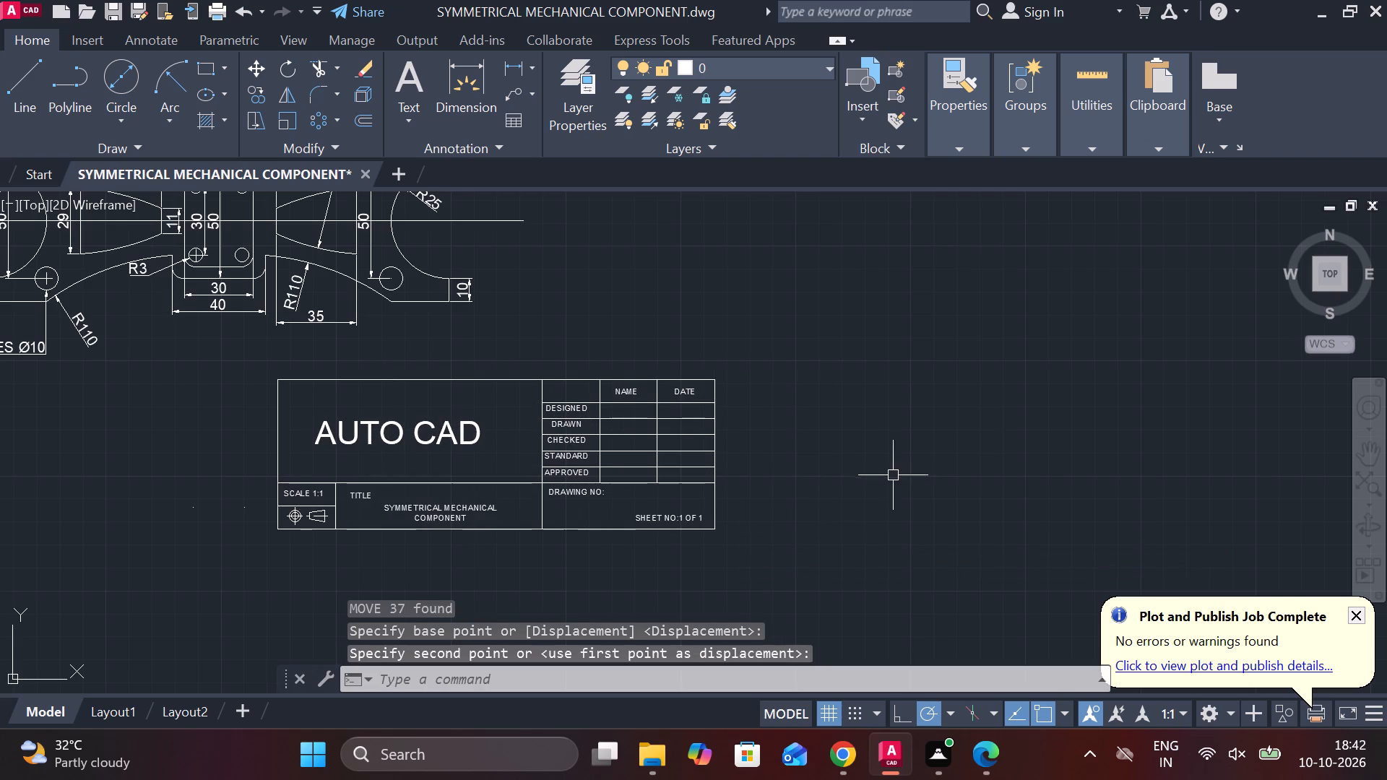
key("Escape")
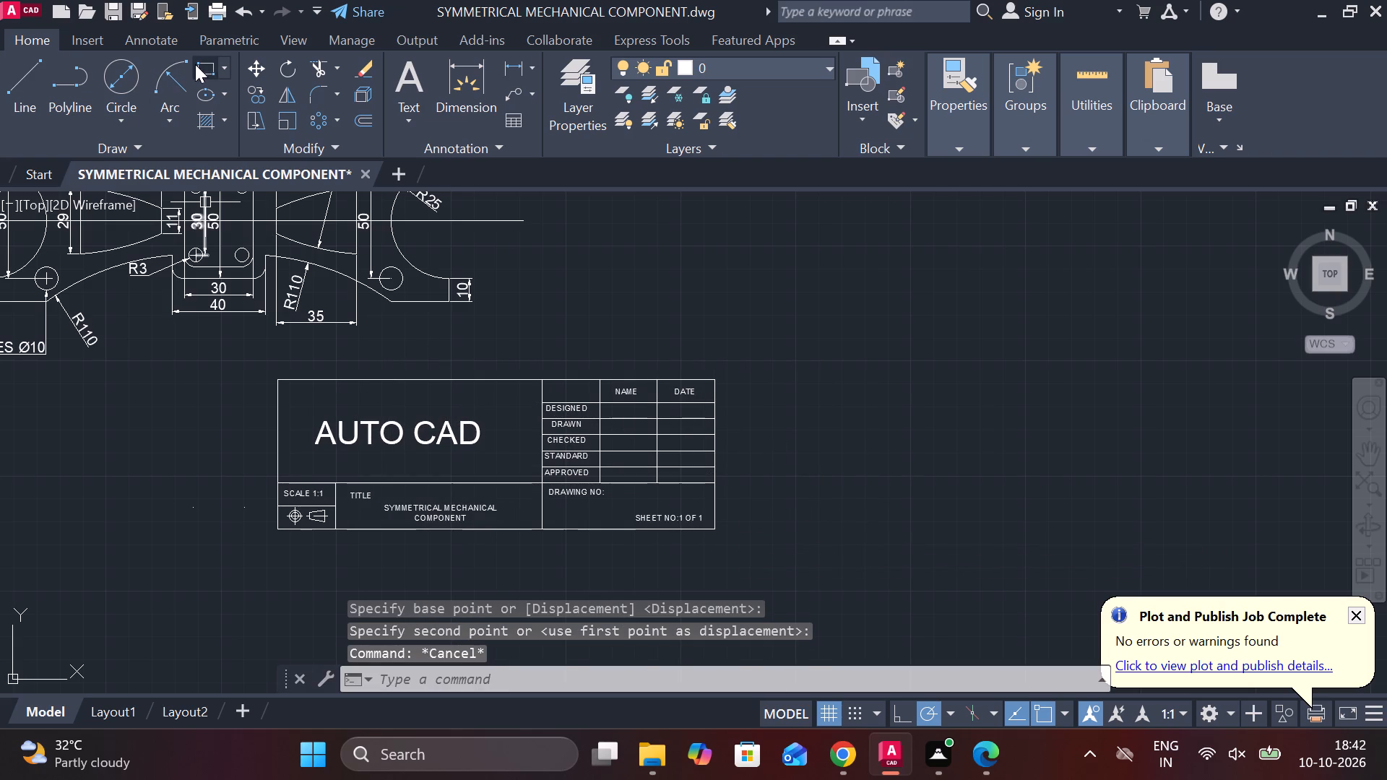
Draw a rectangular border from the title block's lower-right corner to above and left of the component, enclosing the whole drawing.
left_click(195, 64)
left_click(722, 532)
scroll(623, 458, "down", 1)
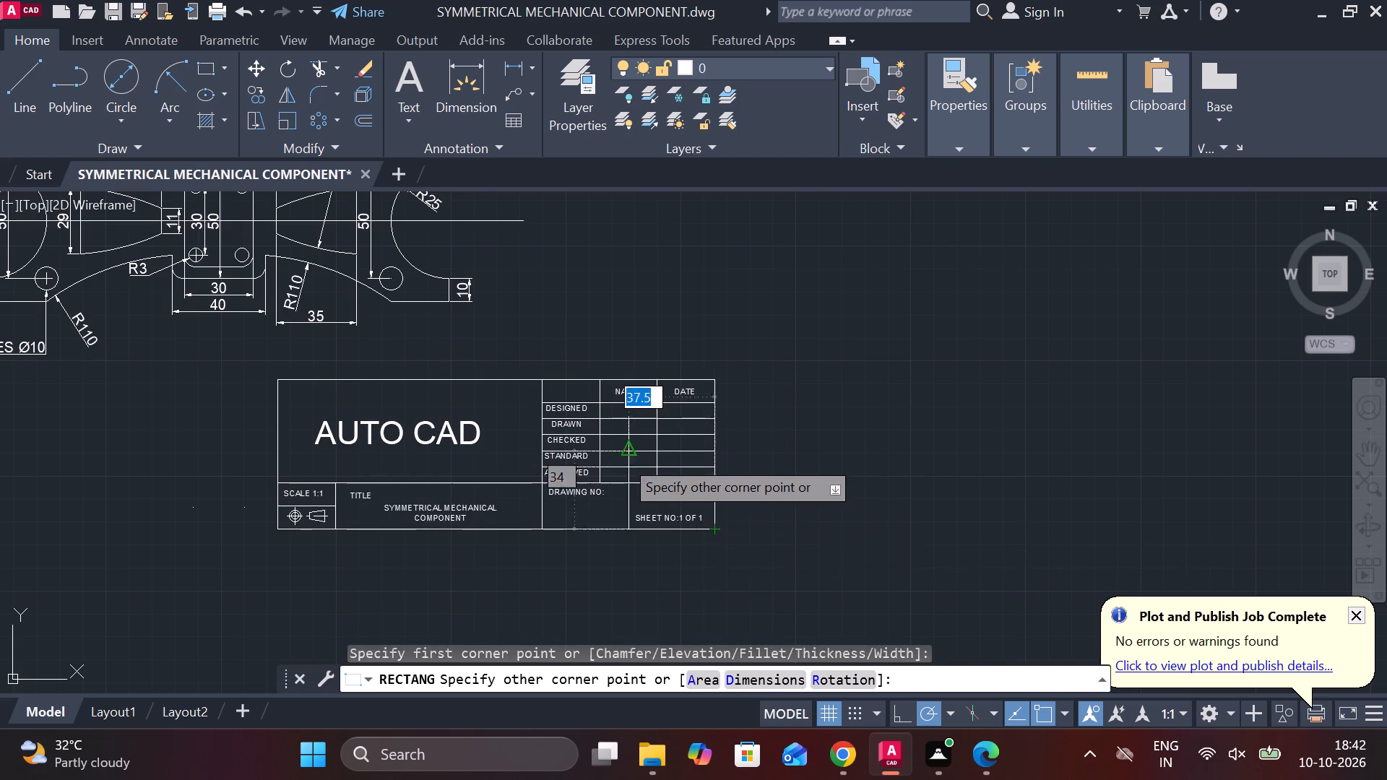
scroll(623, 458, "down", 1)
scroll(299, 277, "up", 2)
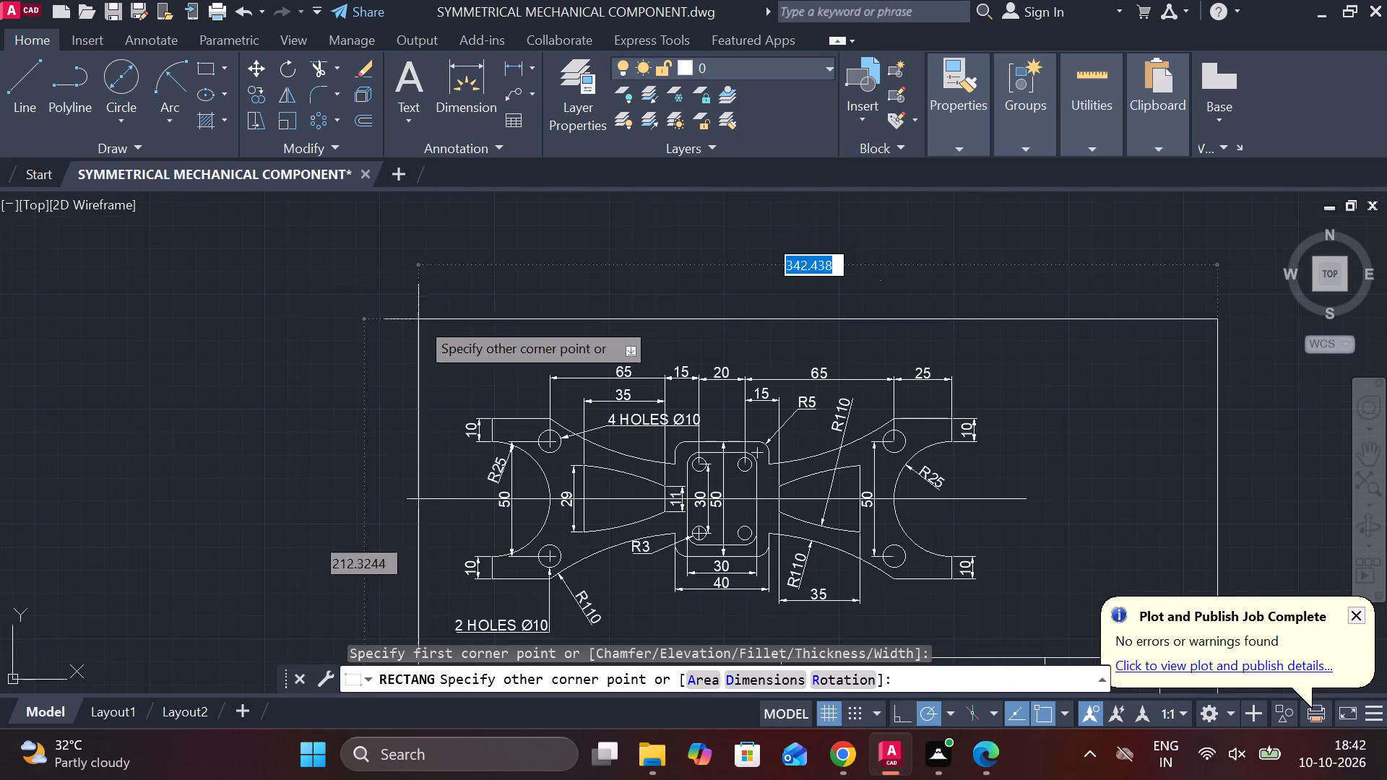
left_click(370, 309)
middle_click_drag(514, 338, 425, 308)
key("Escape")
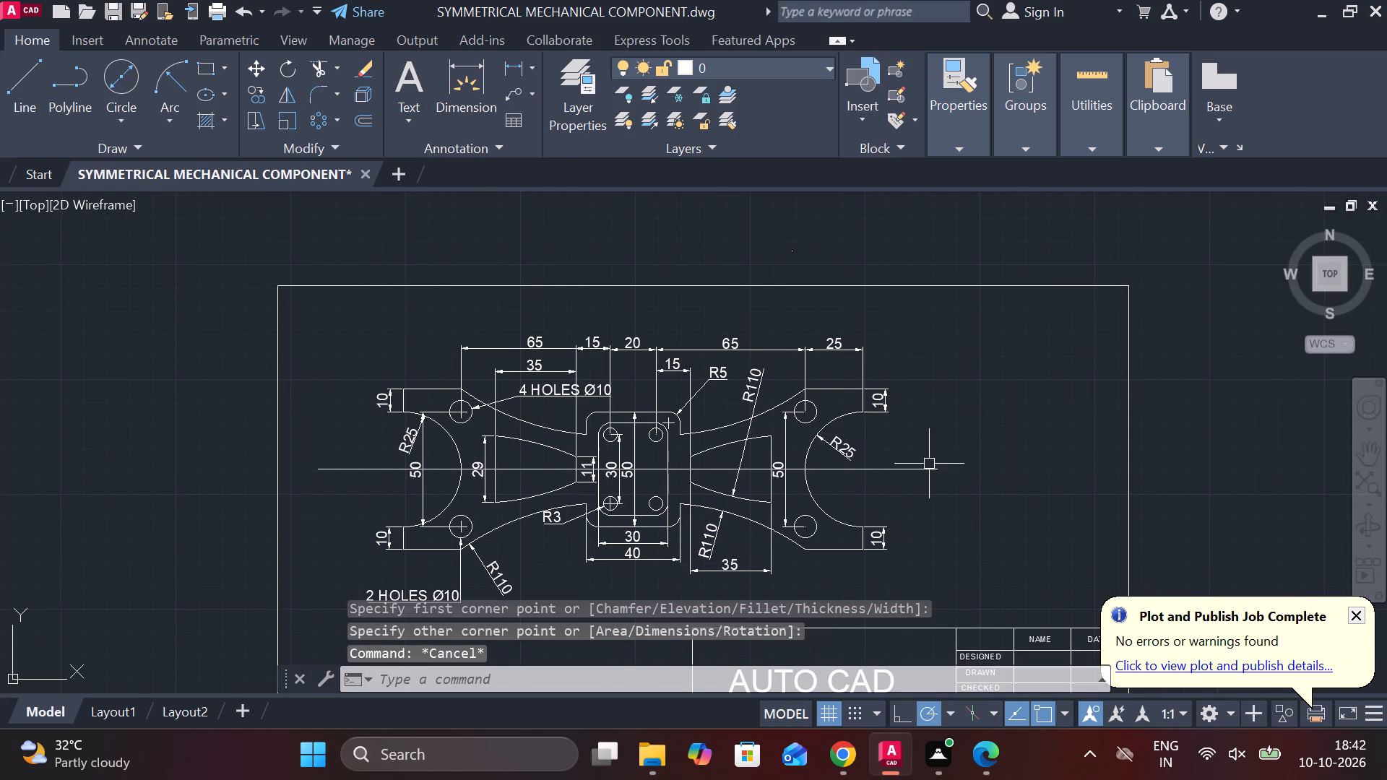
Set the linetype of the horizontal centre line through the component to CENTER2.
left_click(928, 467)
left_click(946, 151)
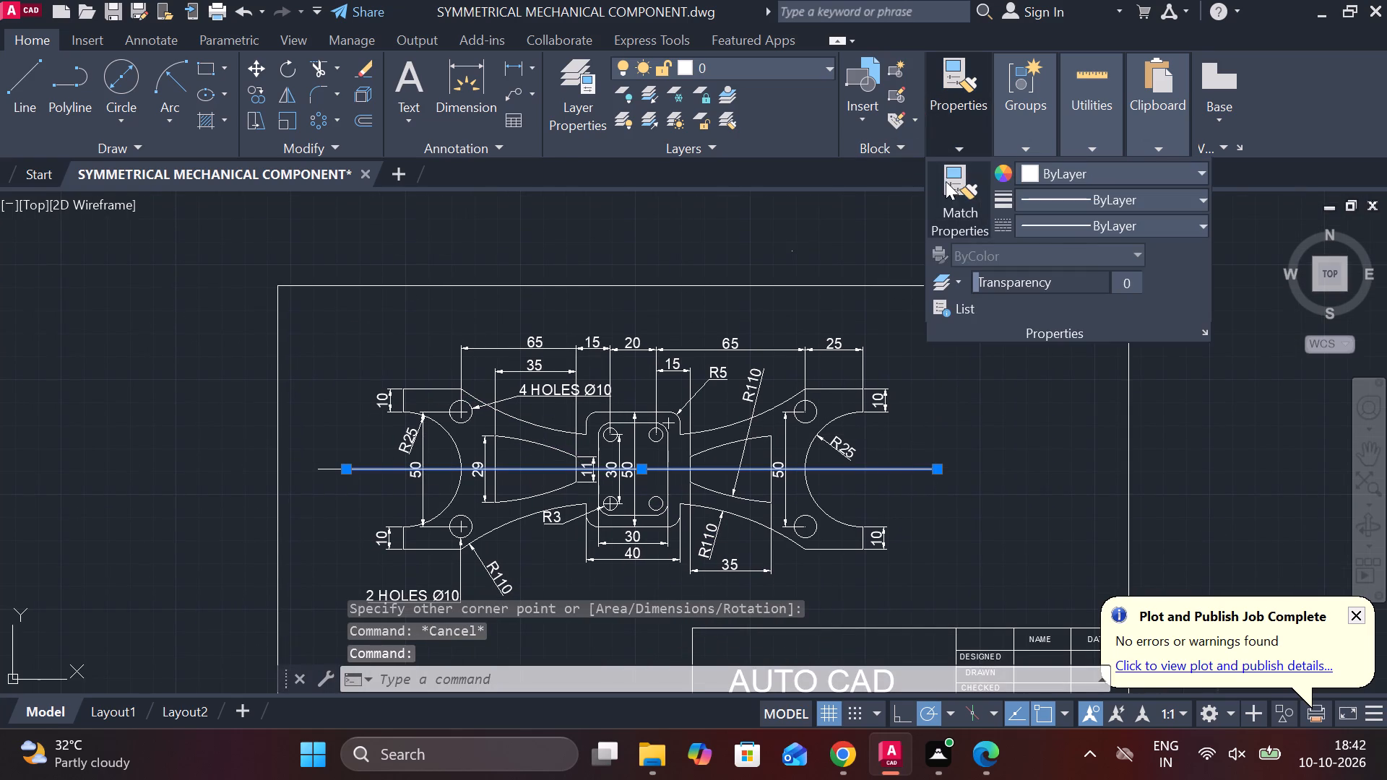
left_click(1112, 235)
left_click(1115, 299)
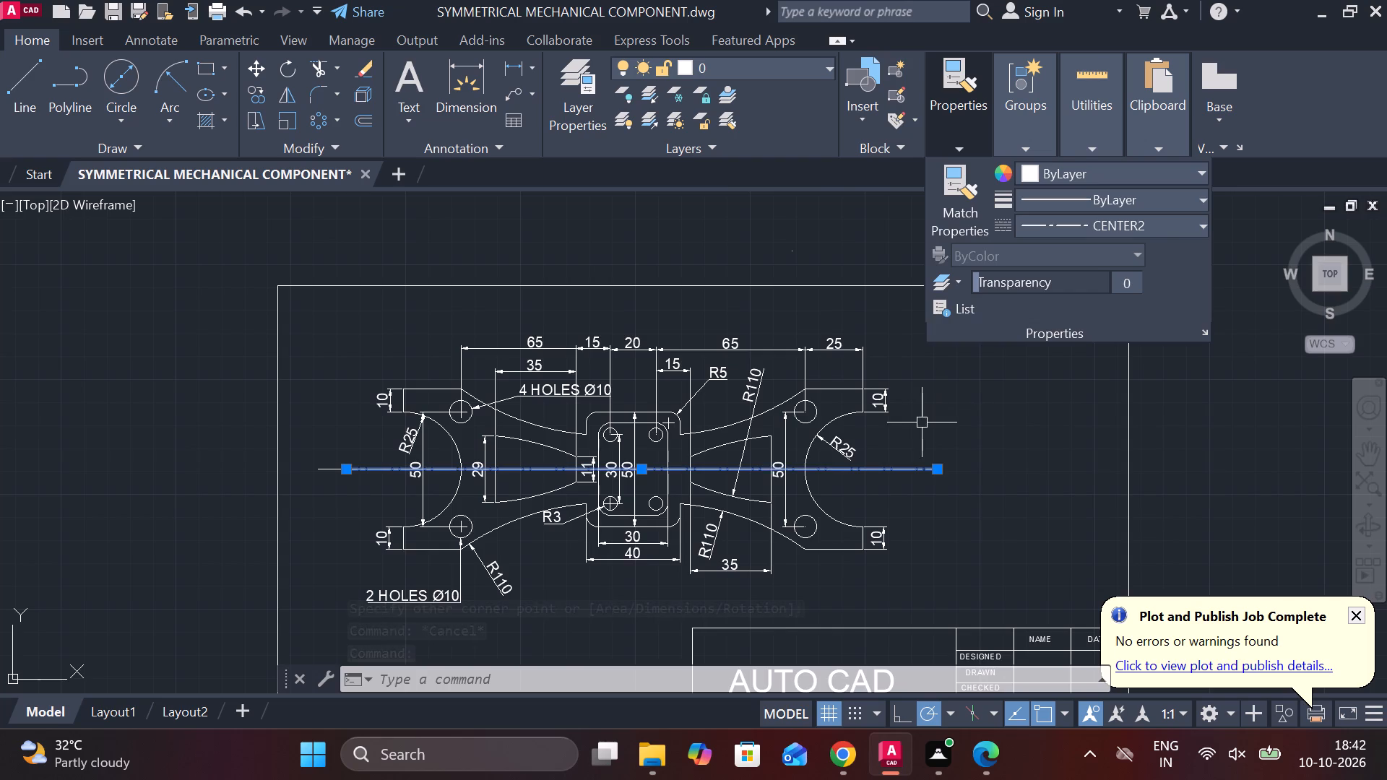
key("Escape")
Erase the two overlapping horizontal centre lines running through the component.
scroll(864, 477, "up", 2)
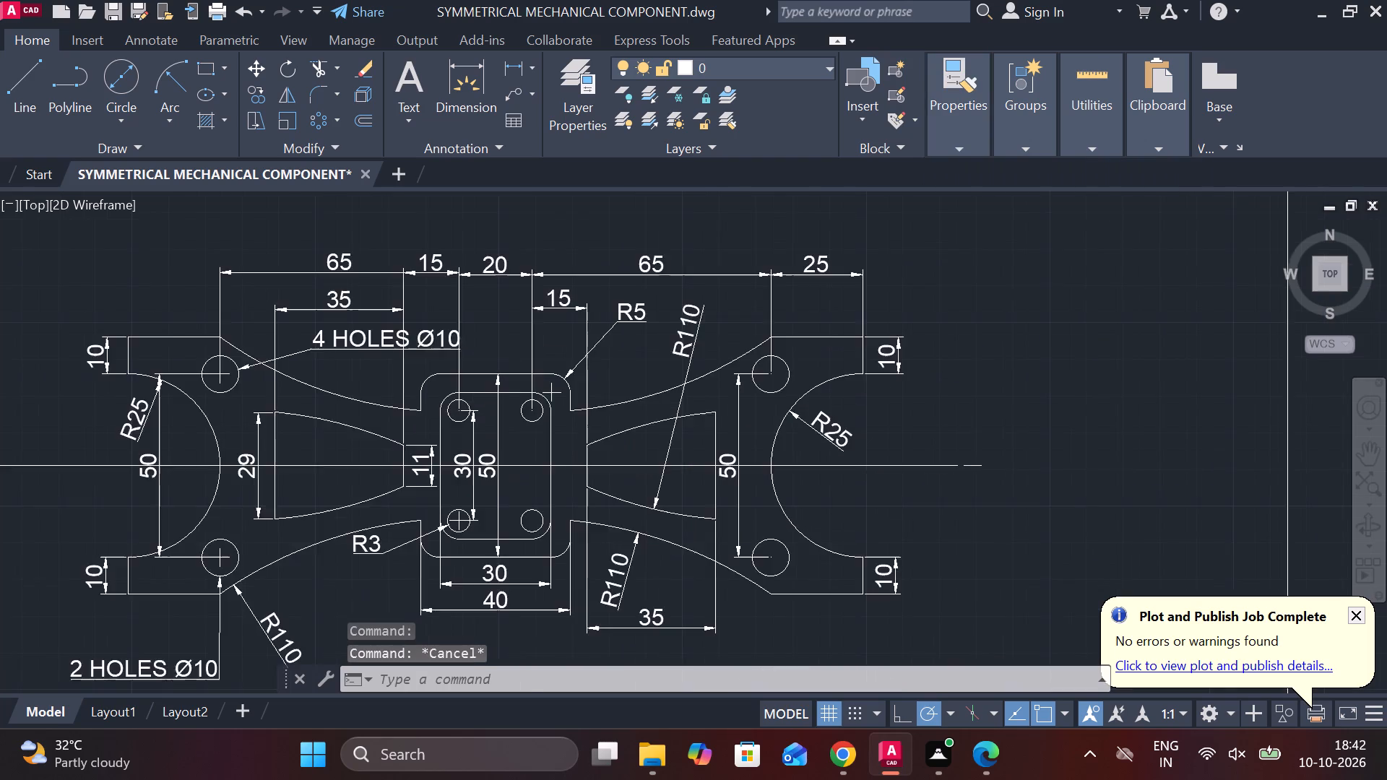
left_click(814, 462)
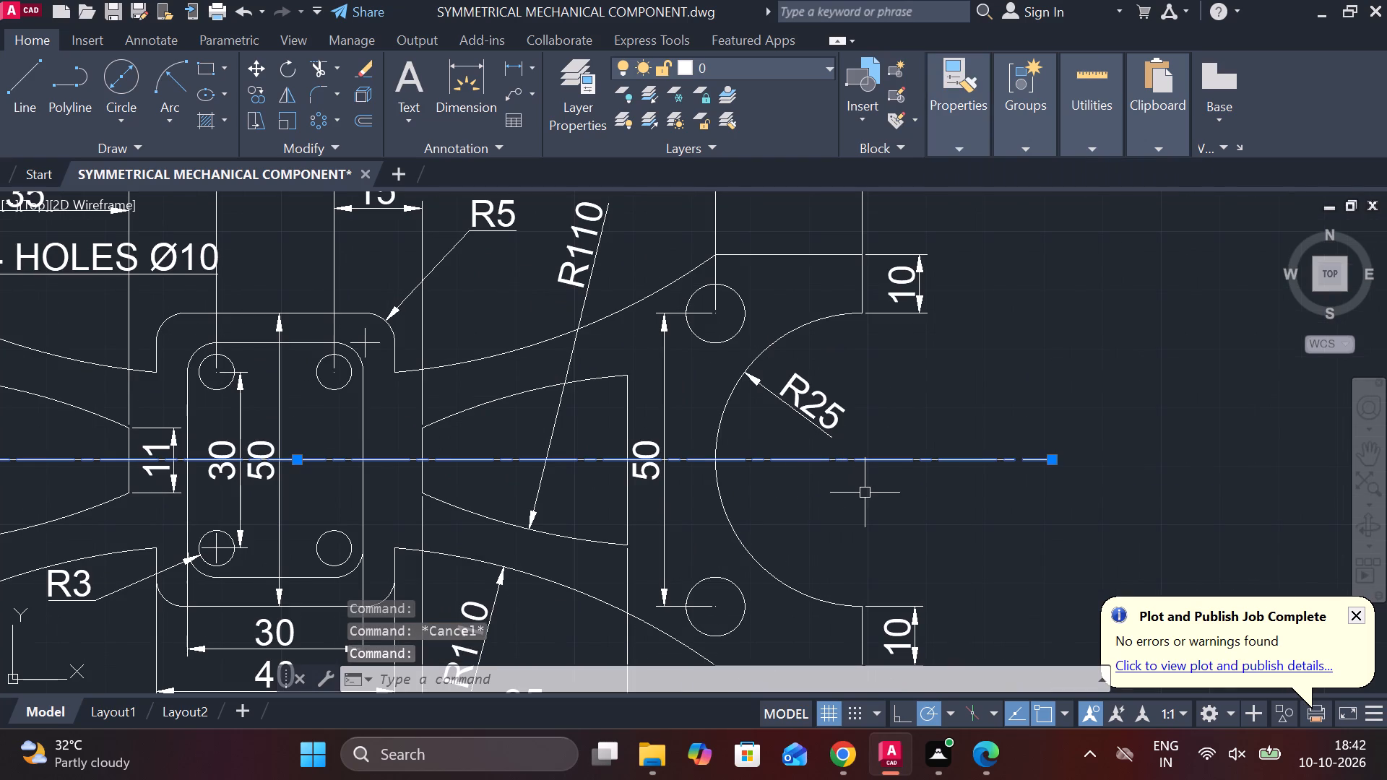
type("E")
key("space")
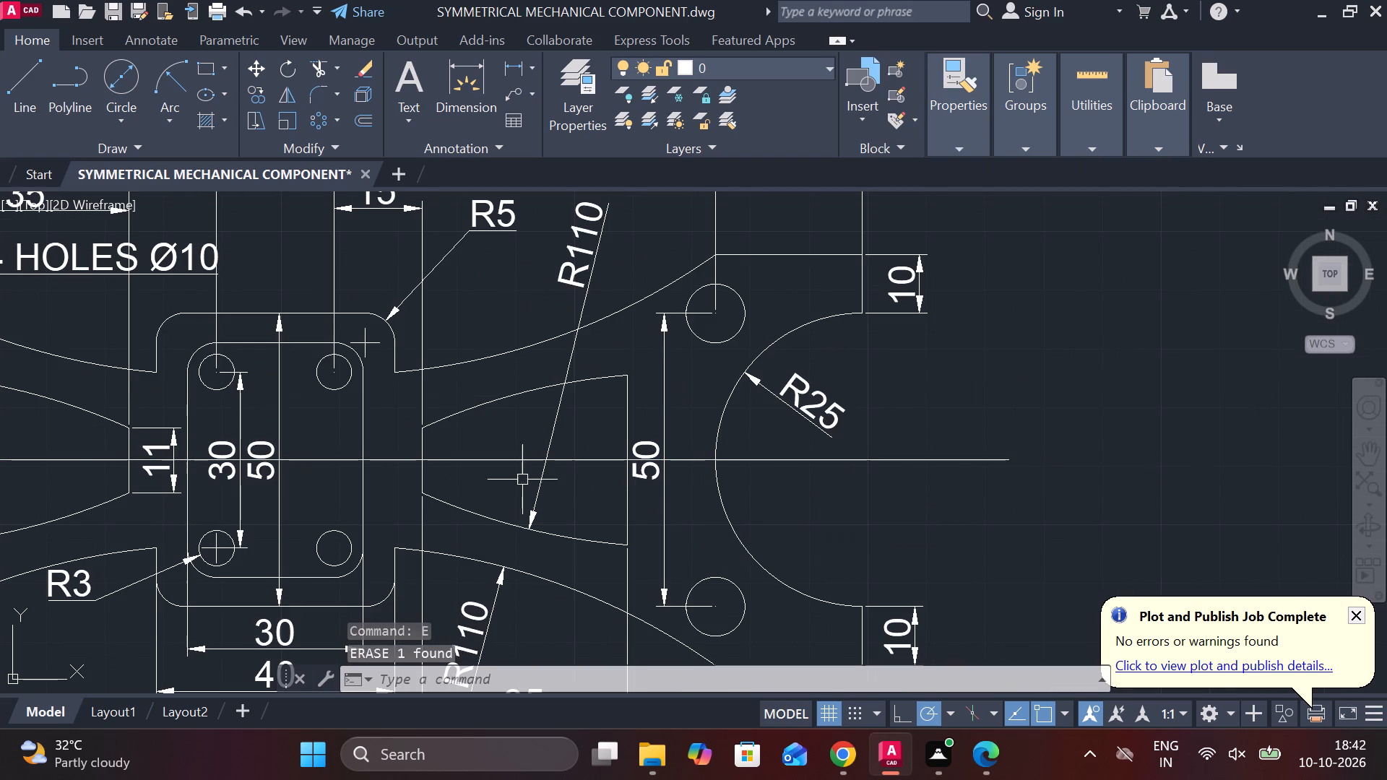
left_click(487, 455)
type("E")
key("space")
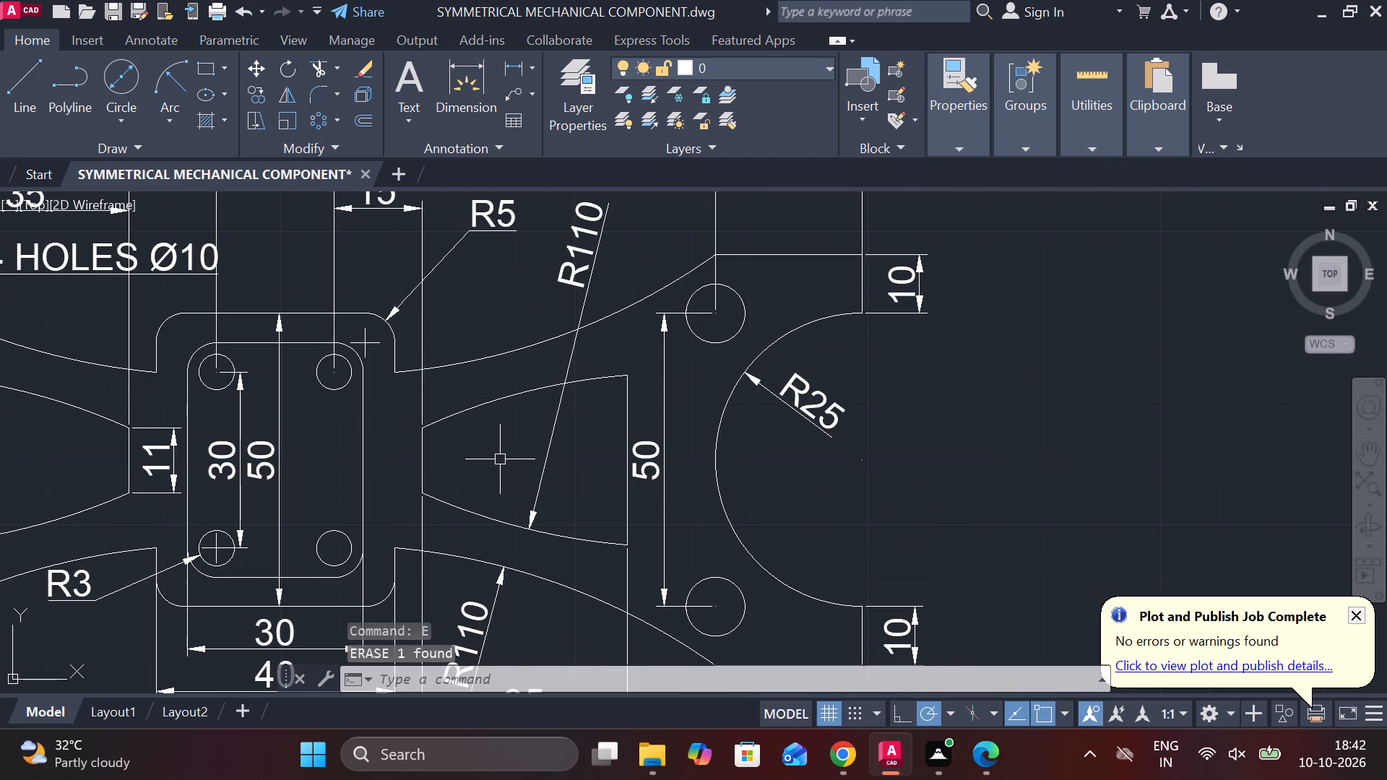
Save the drawing under its current name.
scroll(500, 459, "down", 2)
middle_click_drag(700, 472, 672, 459)
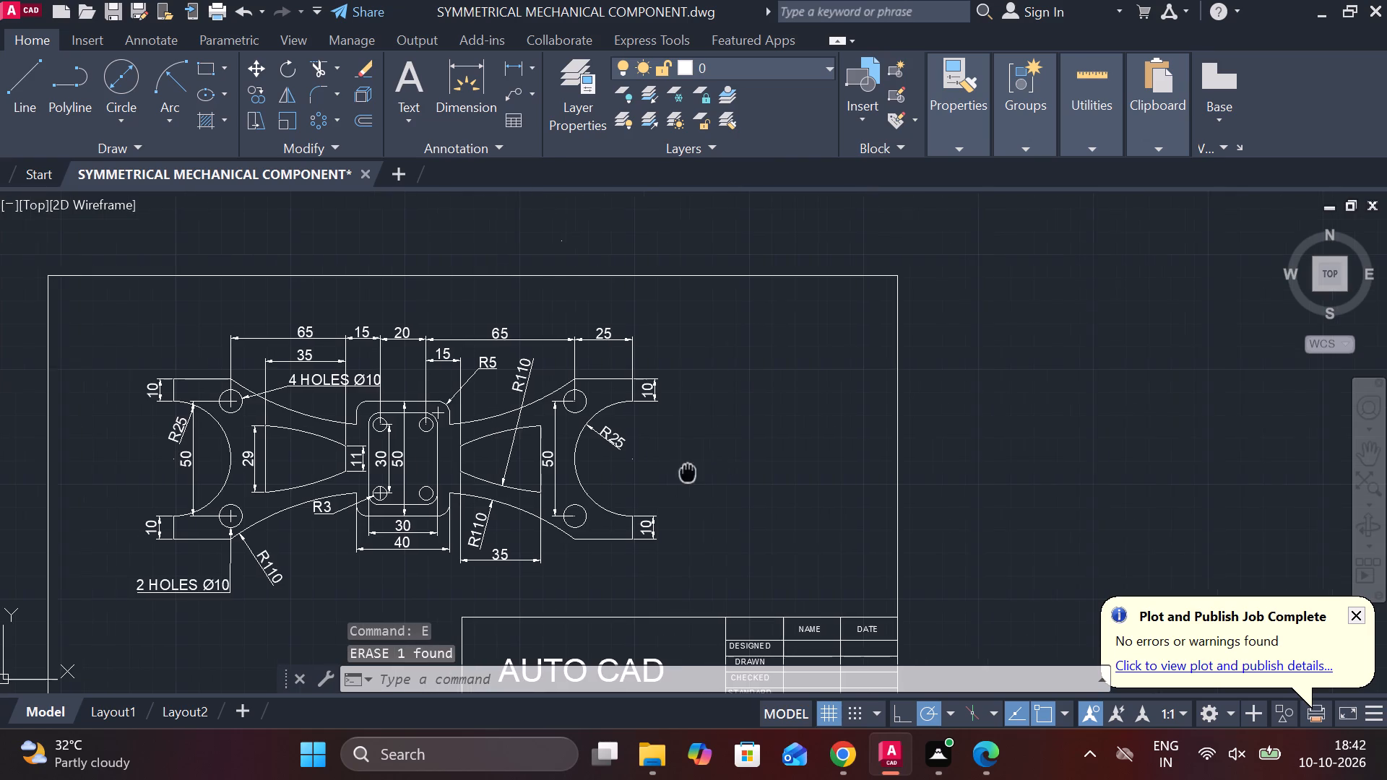
middle_click_drag(672, 459, 640, 408)
key("ctrl+s")
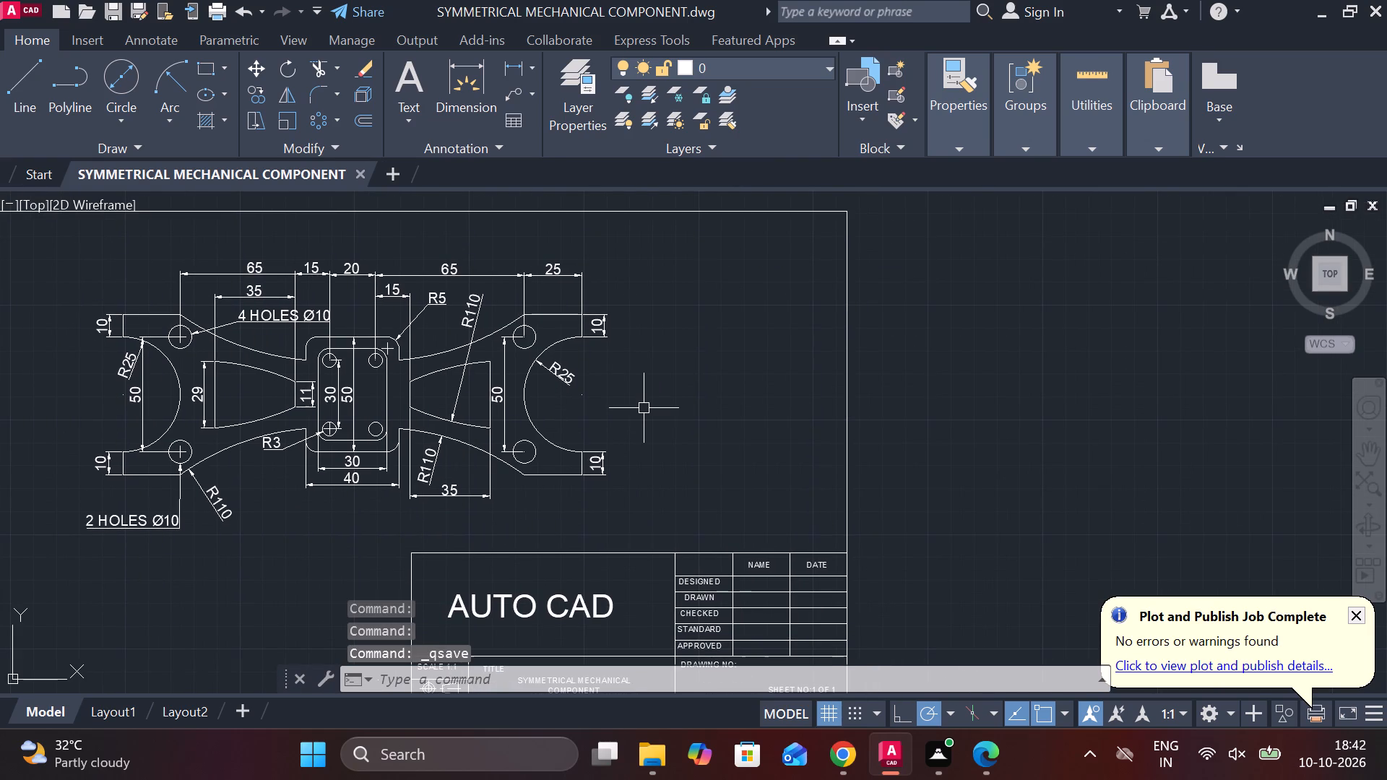
Start a plot with the DWG To PDF.pc3 plotter and landscape orientation.
type("PLO")
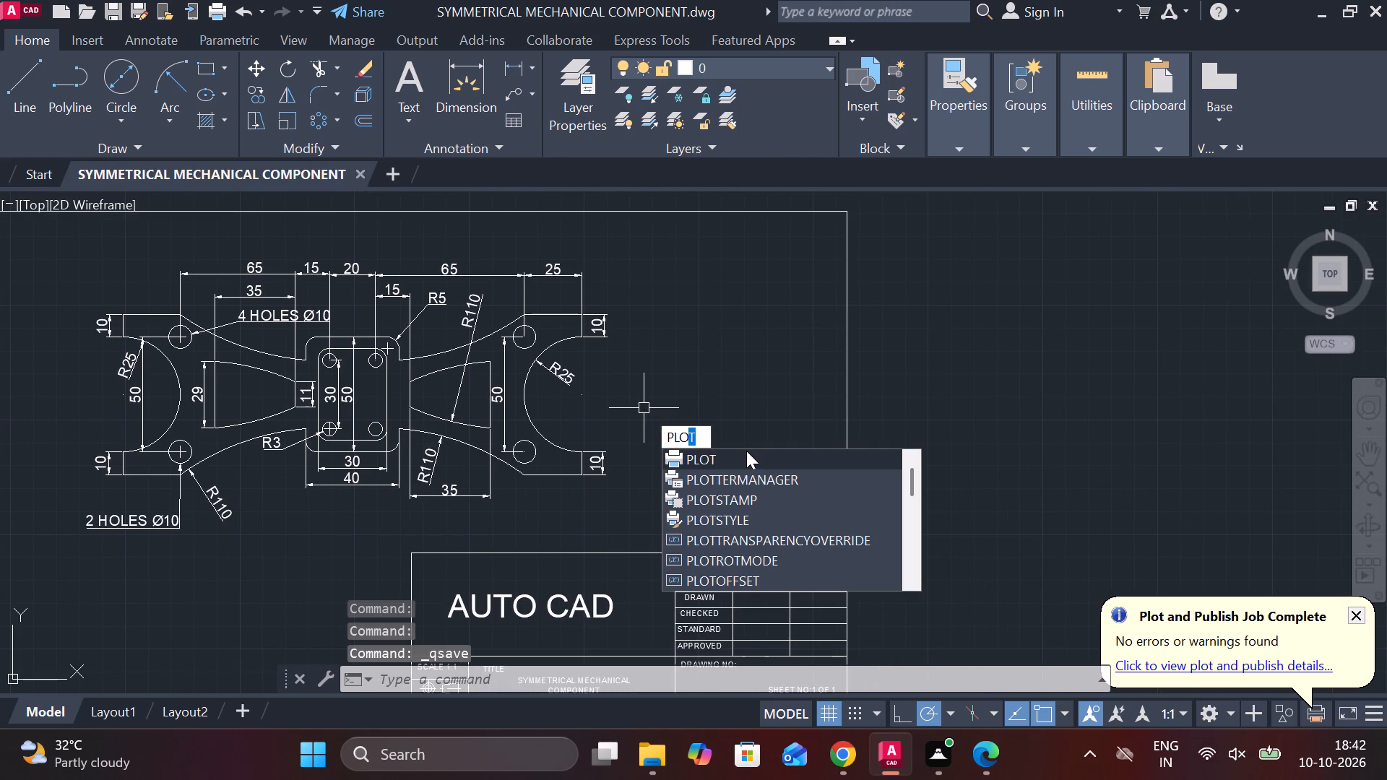
left_click(746, 454)
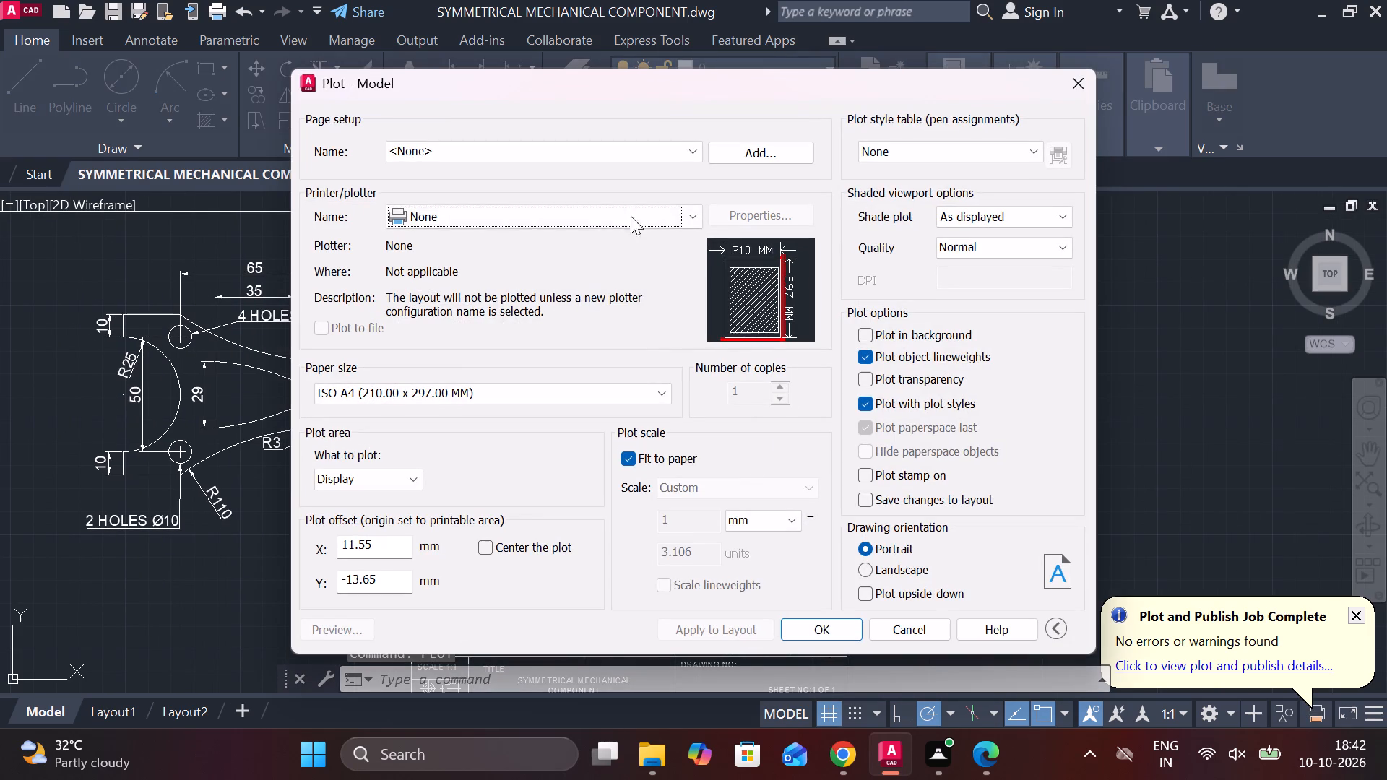
left_click(625, 212)
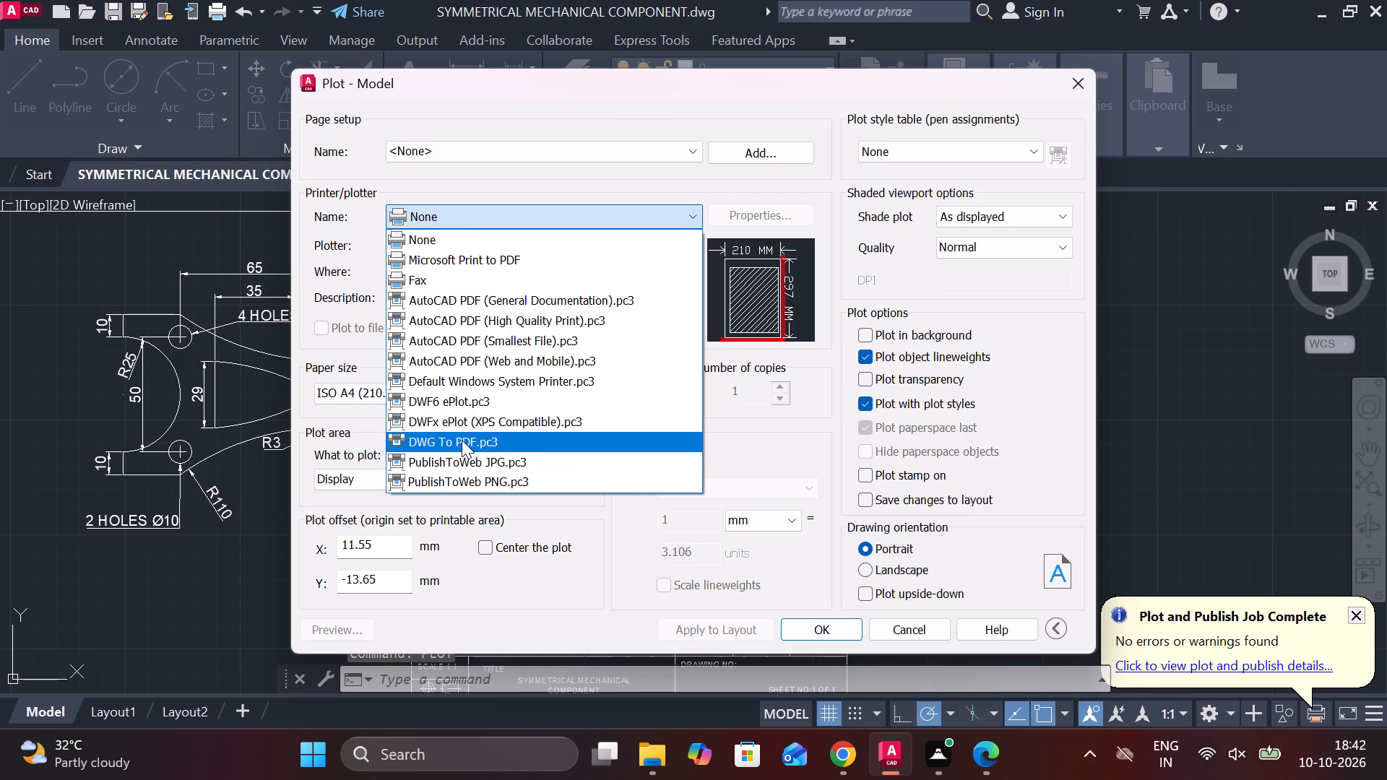
left_click(462, 440)
left_click(865, 567)
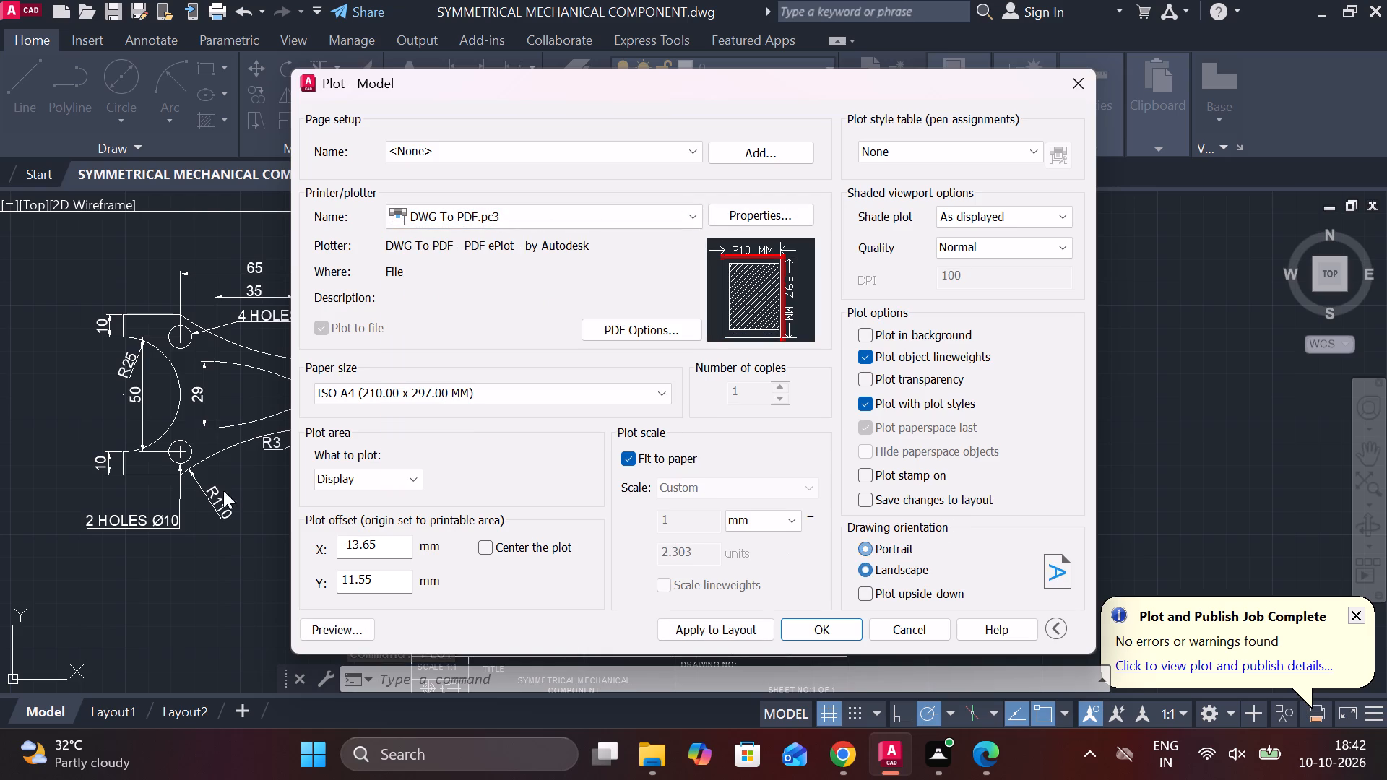
Set the plot area to a window enclosing the whole bordered sheet with the component and title block.
left_click(411, 484)
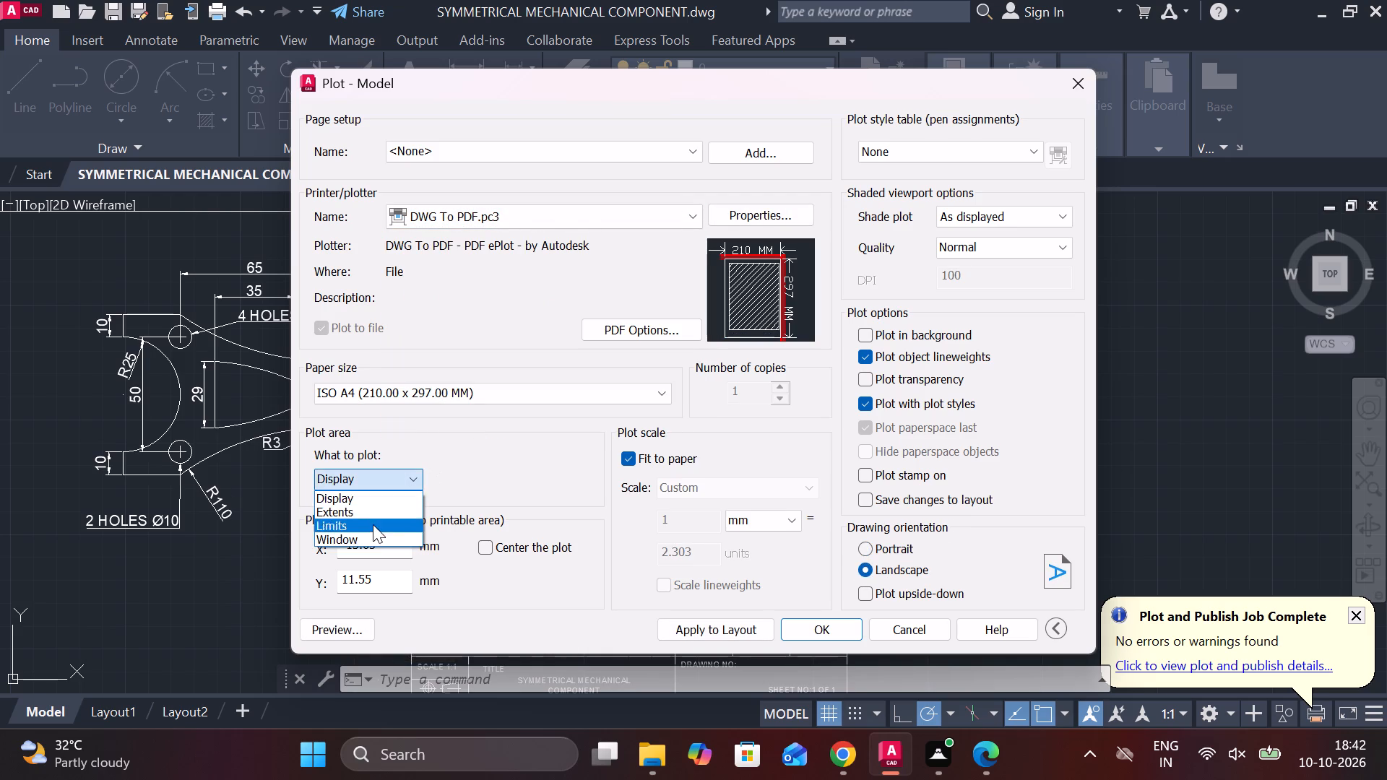
left_click(366, 537)
middle_click(720, 438)
middle_click_drag(727, 454, 733, 359)
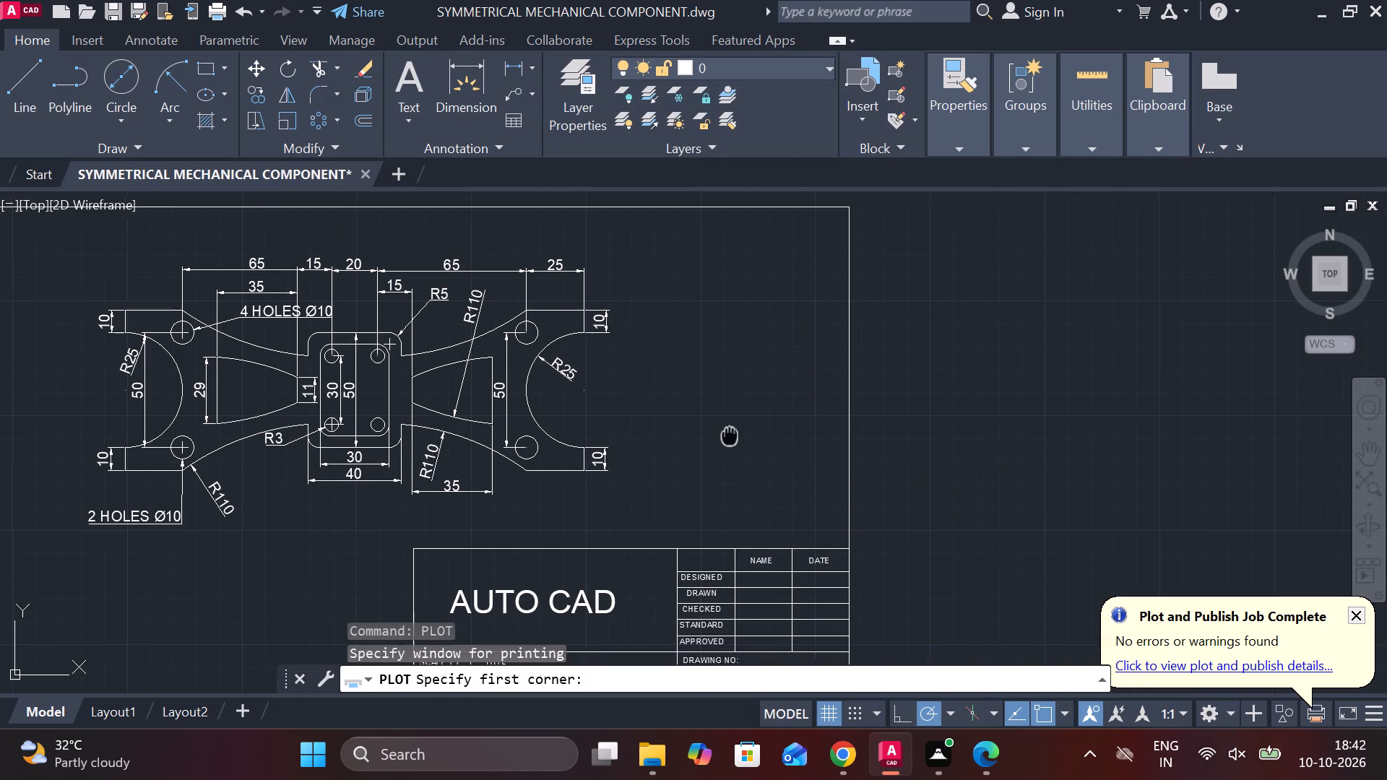
middle_click_drag(733, 359, 746, 277)
left_click(873, 522)
scroll(526, 376, "down", 3)
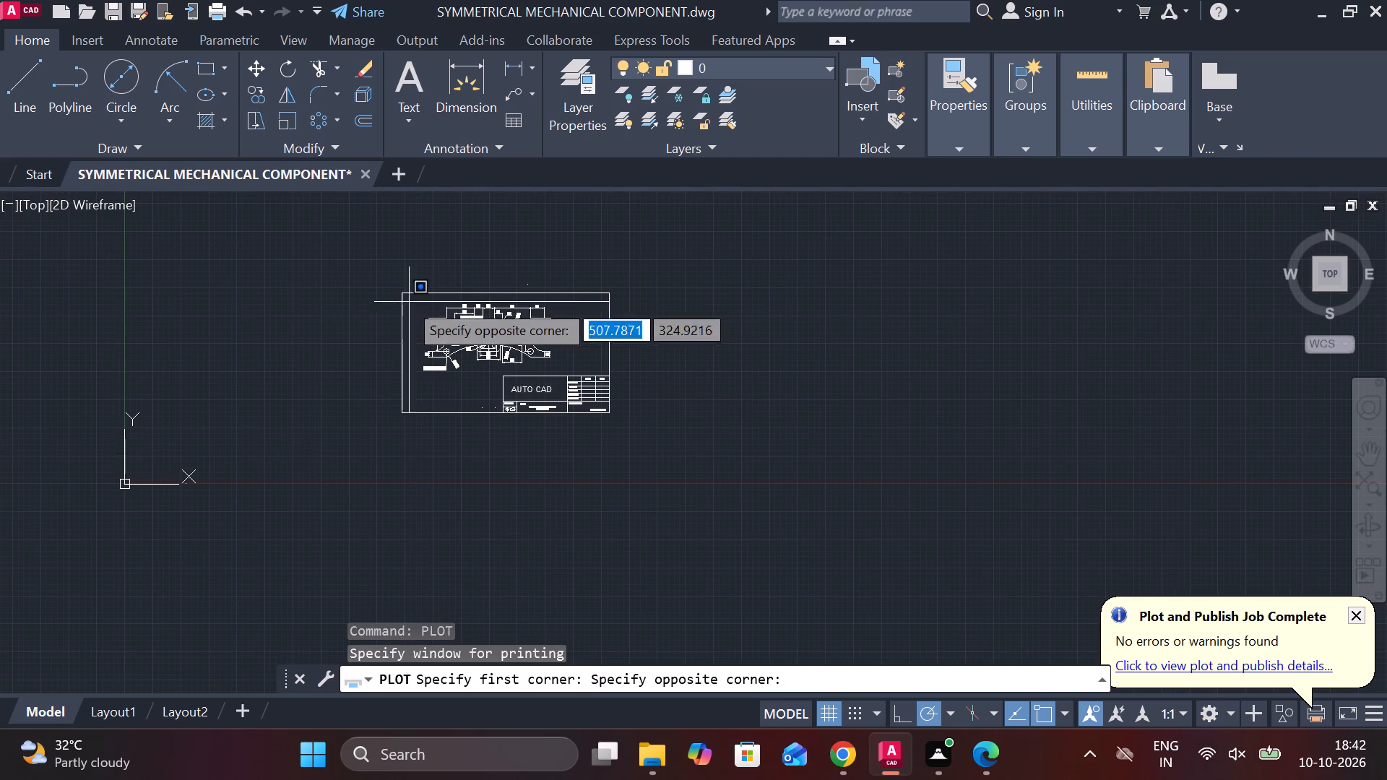
left_click(392, 282)
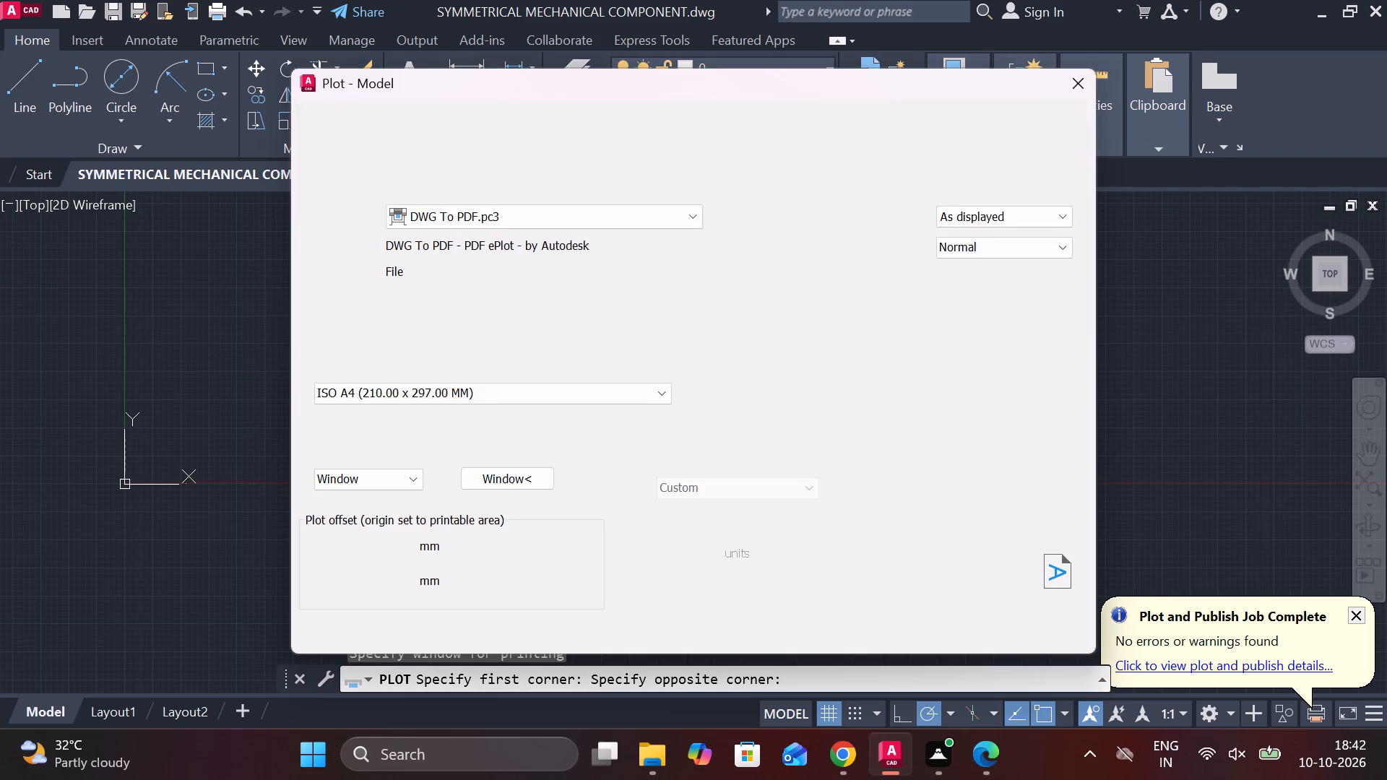
Plot to Documents as SYMMETRICAL MECHANICAL COMPONENT-Model.pdf and look over the resulting PDF down to the title block.
left_click(842, 634)
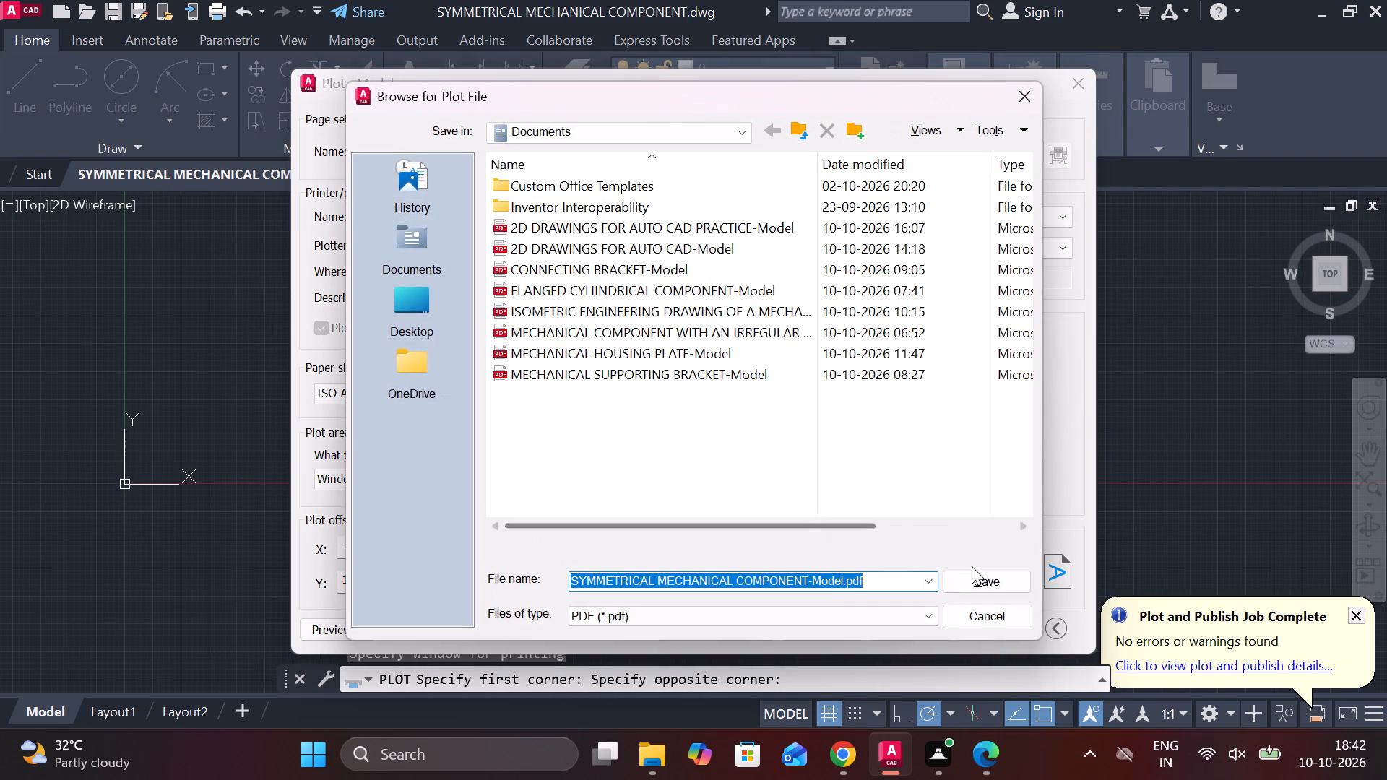
left_click(978, 581)
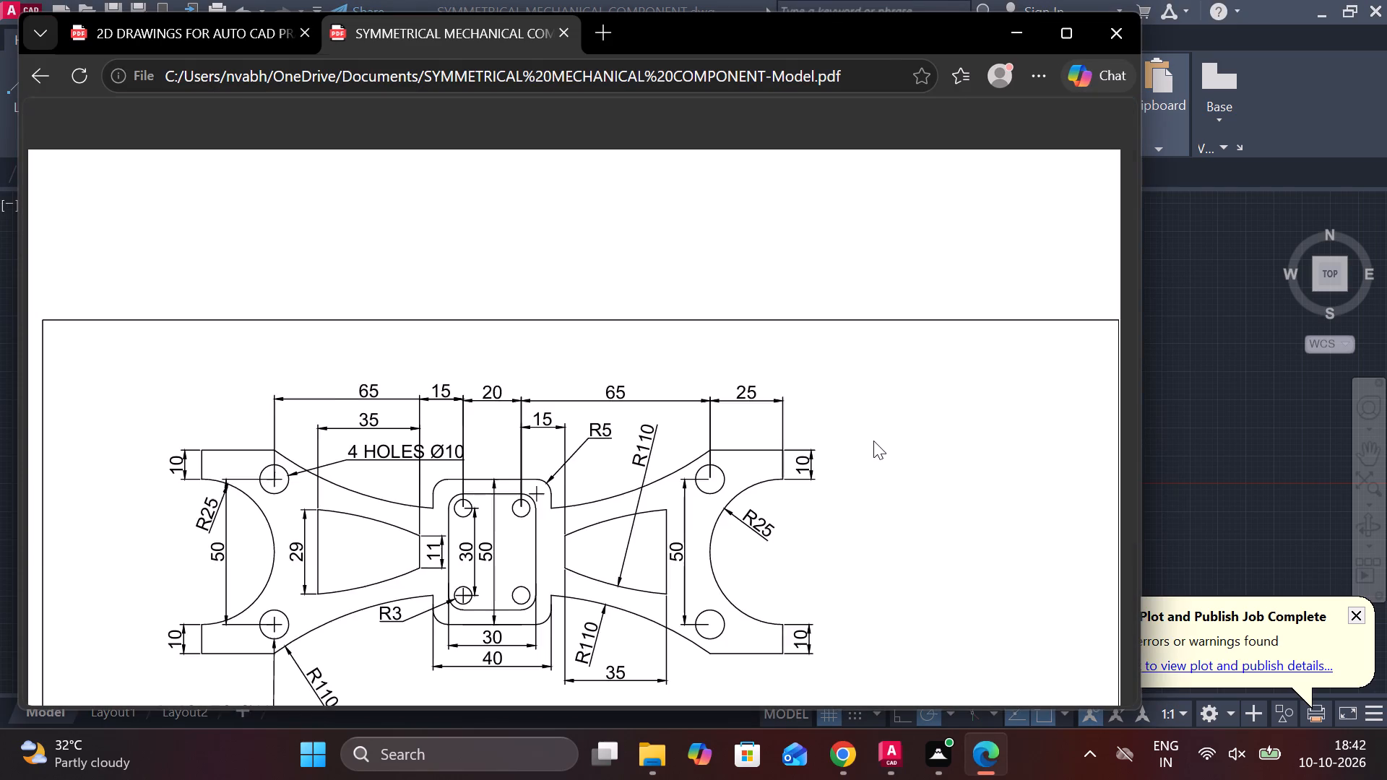
scroll(873, 441, "down", 3)
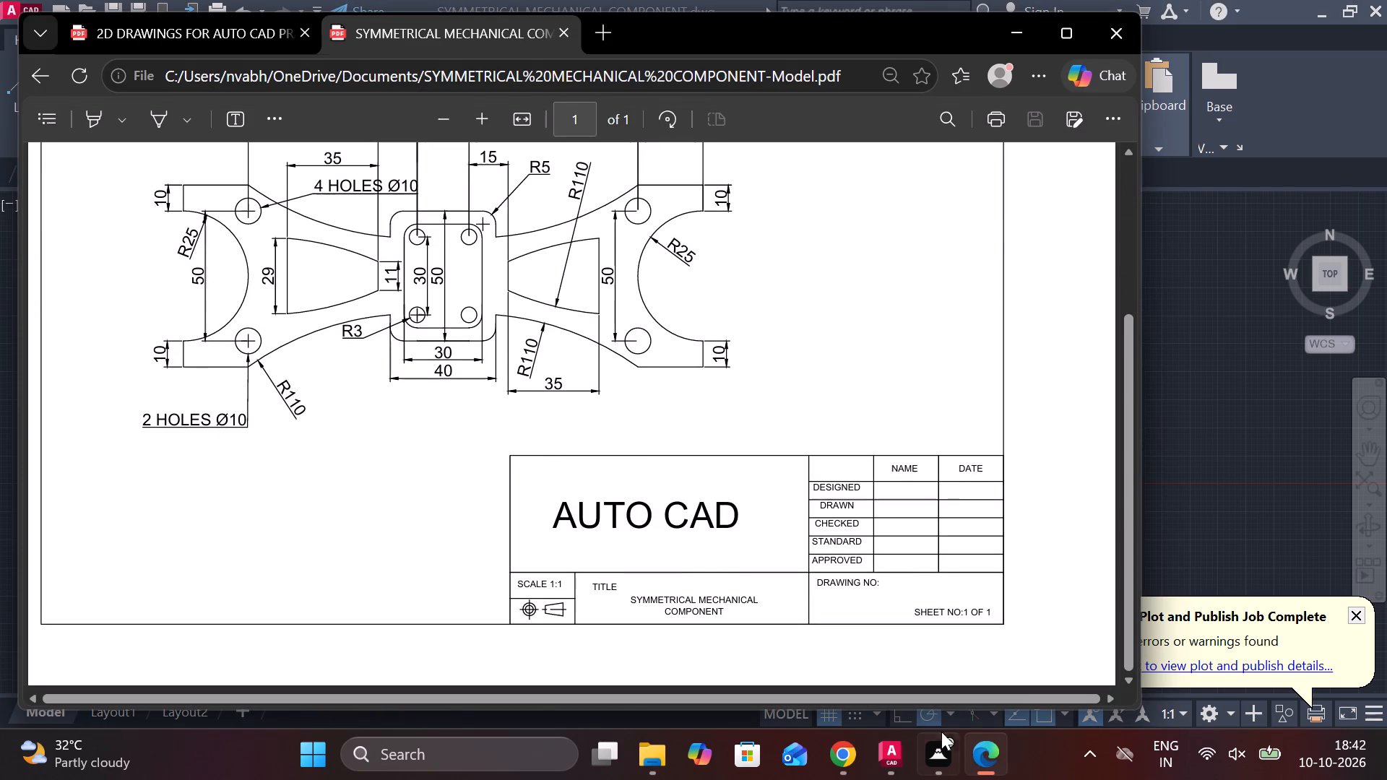